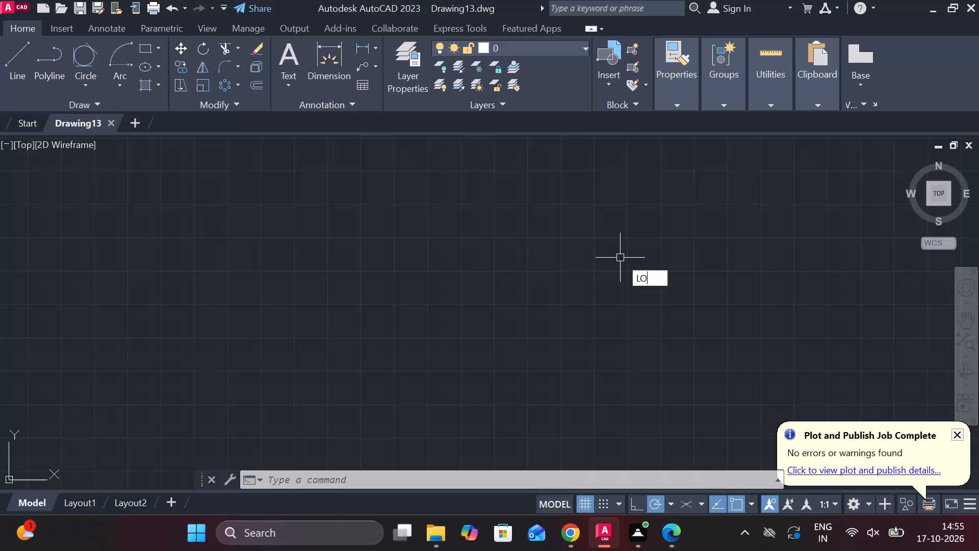
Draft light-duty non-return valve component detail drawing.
Turn on log file recording with the LOGFILEON command.
key("g")
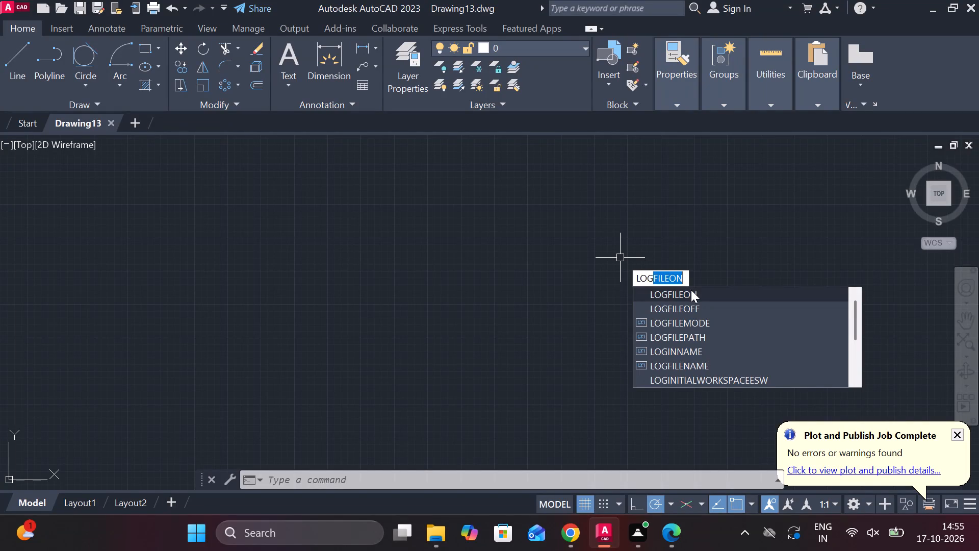
left_click(691, 290)
Set the model space limits with the lower left corner at 0,0 and the upper right corner at 297,210.
type("LIMITS")
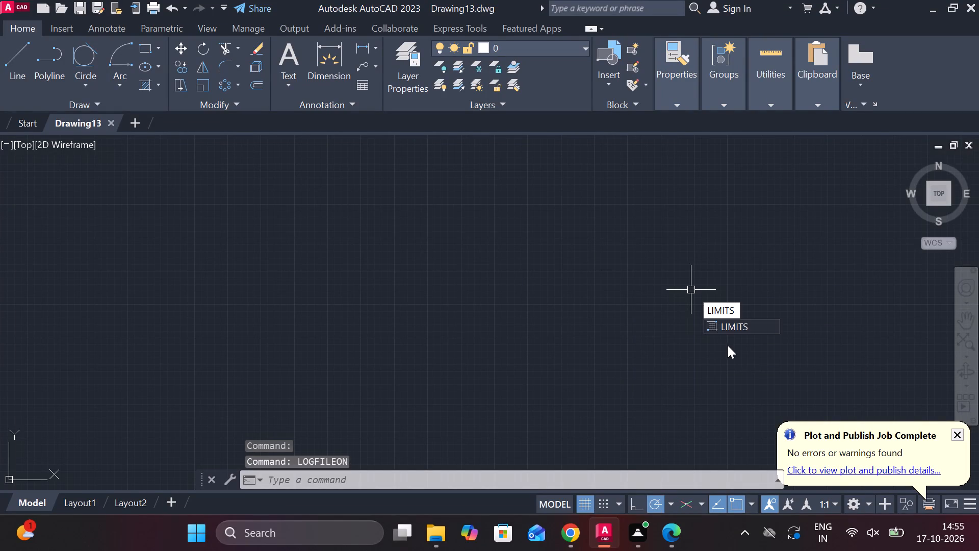
left_click(724, 327)
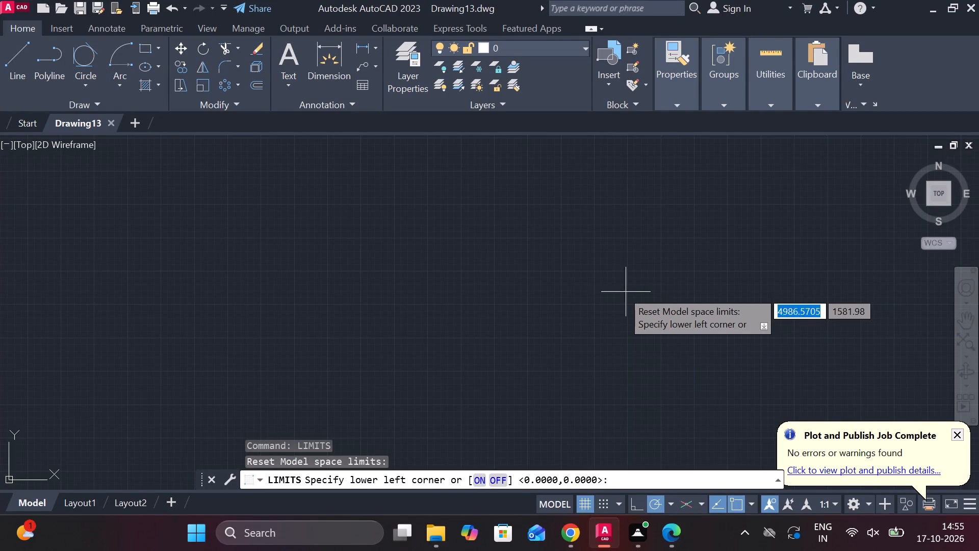
key("o")
key("BackSpace")
type("0,0")
key("Return")
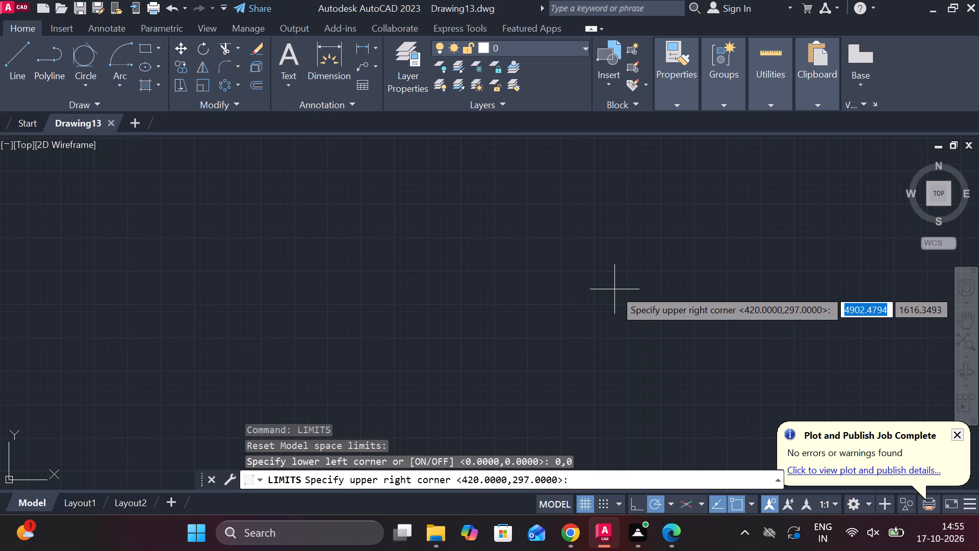
key("2")
type("97")
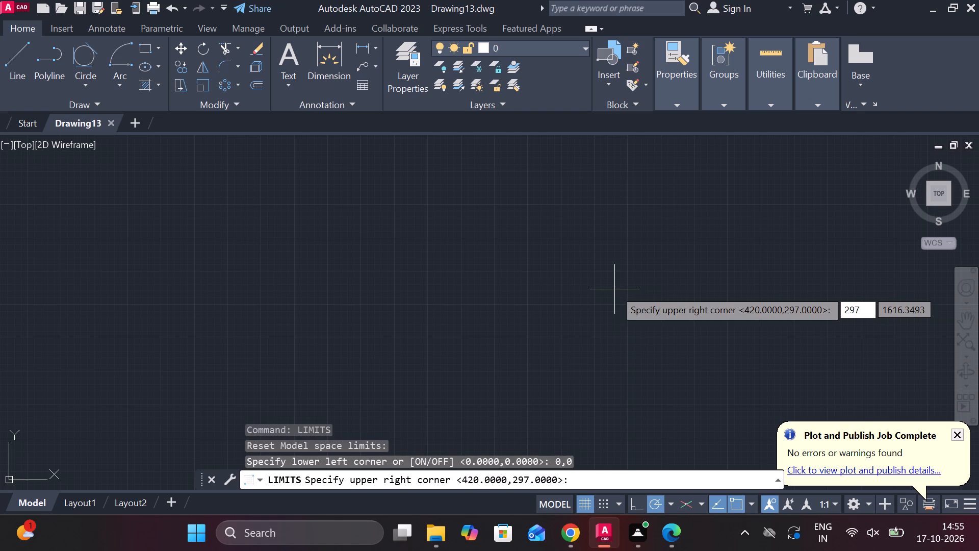
type(",210")
key("Return")
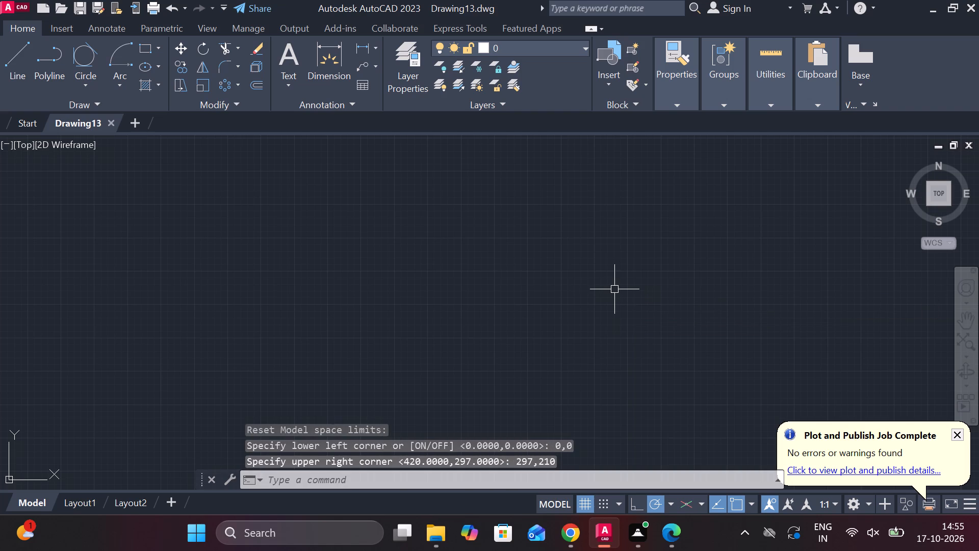
Zoom the model space view to the drawing extents.
key("z")
key("Return")
key("e")
key("Return")
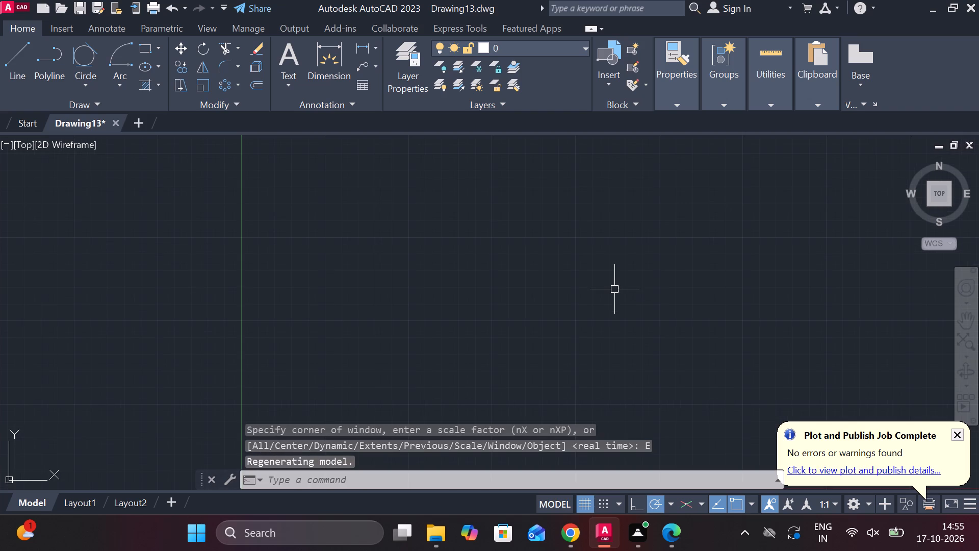
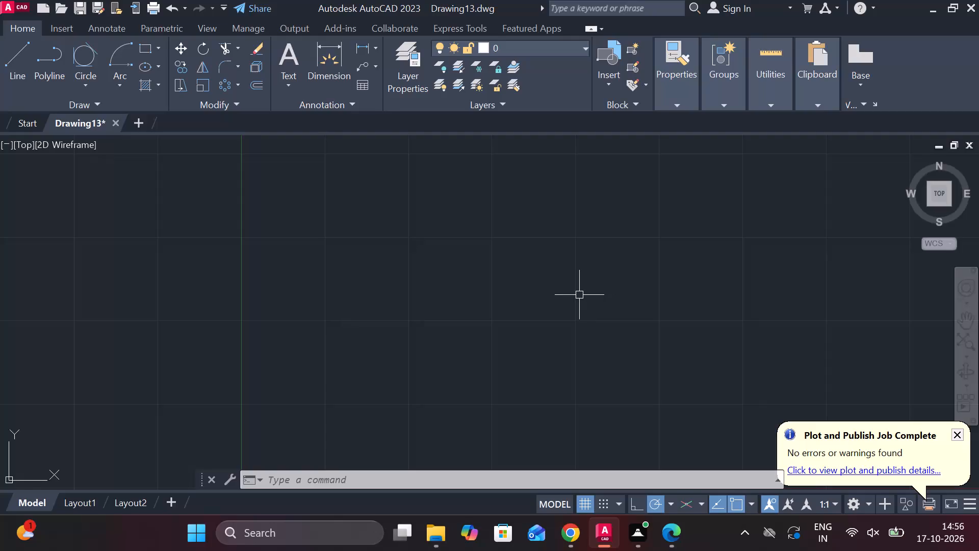
Move the UCS origin from the world origin to the lower left corner of the drawing area.
scroll(731, 406, "down", 2)
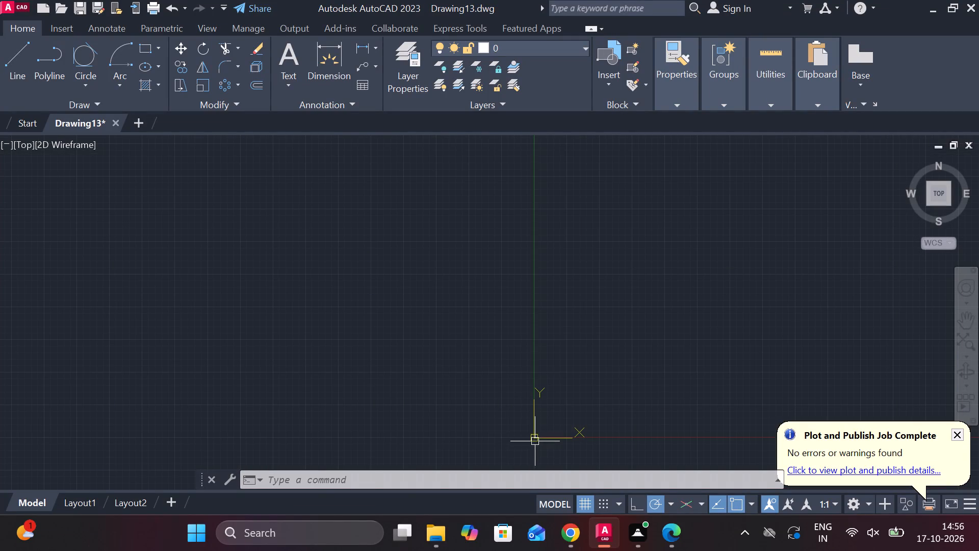
left_click(533, 439)
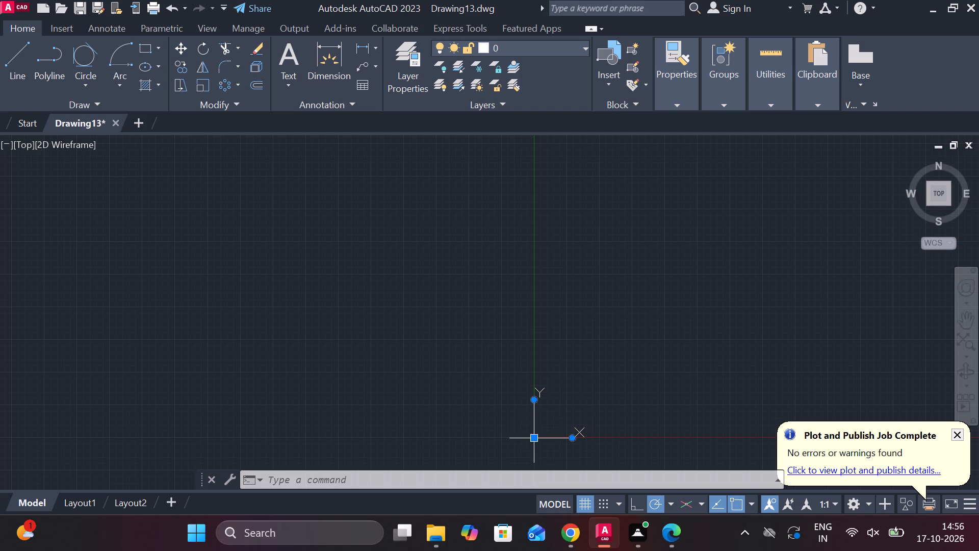
left_click(534, 439)
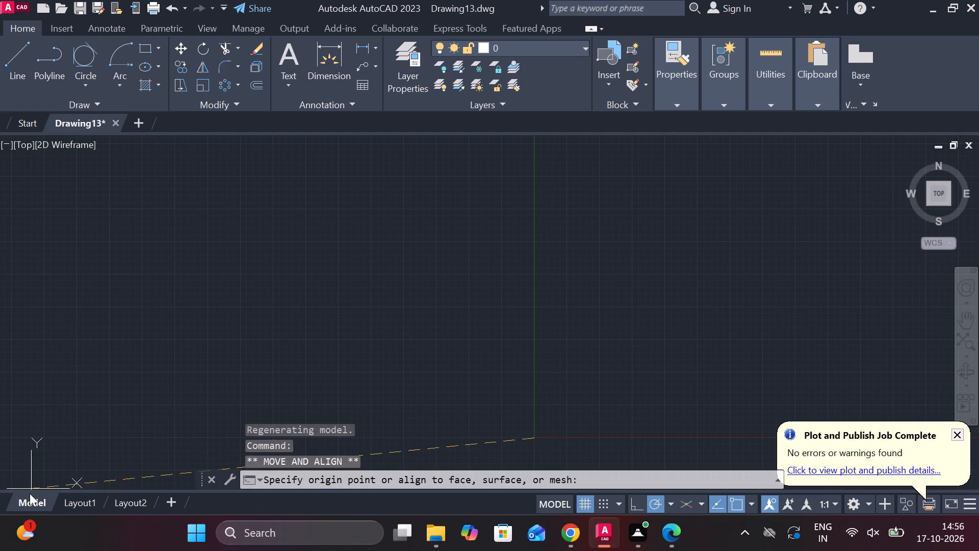
left_click(14, 477)
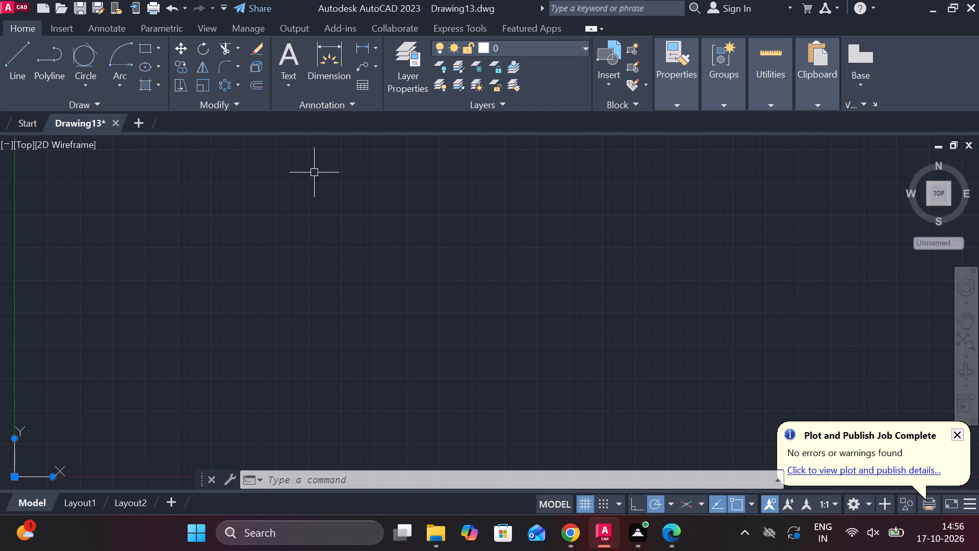
Draw a closed horizontal rectangle 200 long and 20 high with the Line command in the open drawing area.
left_click(11, 70)
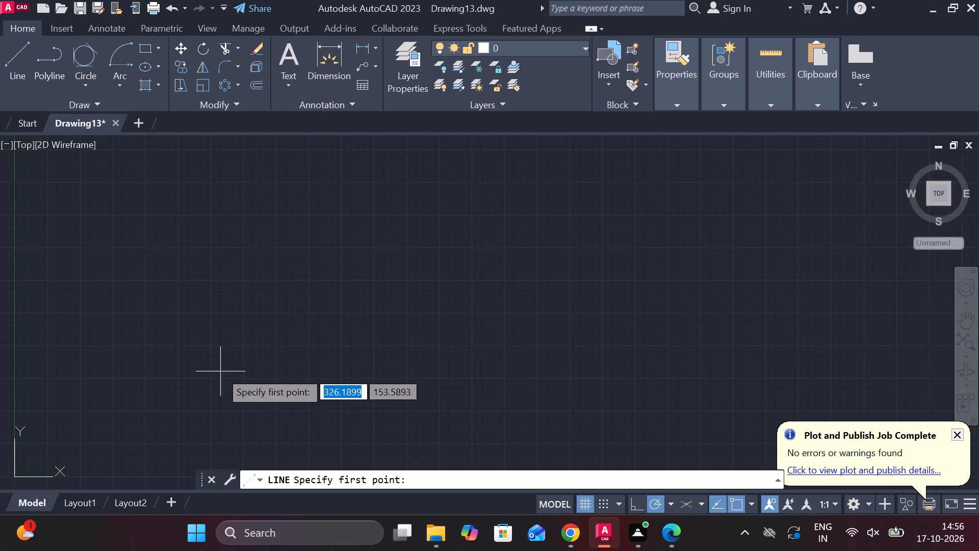
left_click(226, 354)
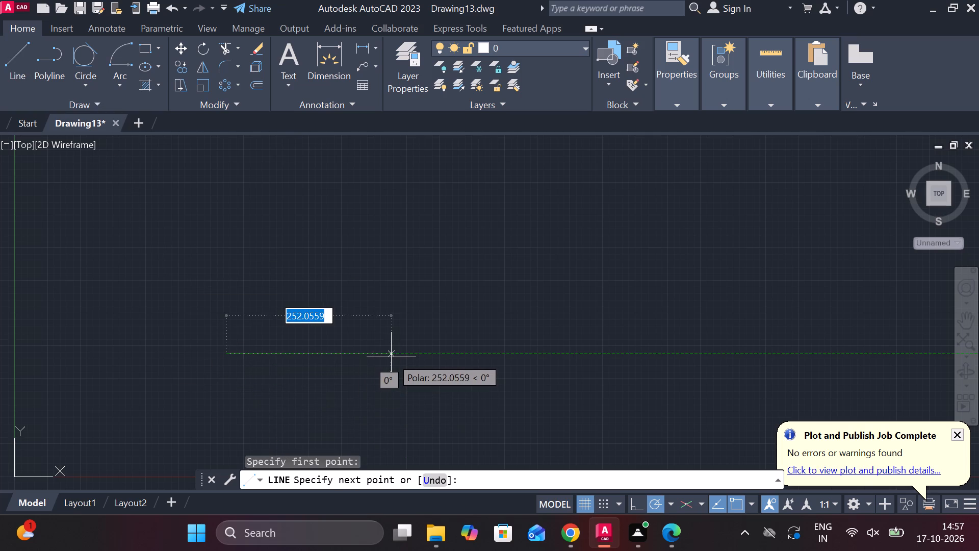
type("200")
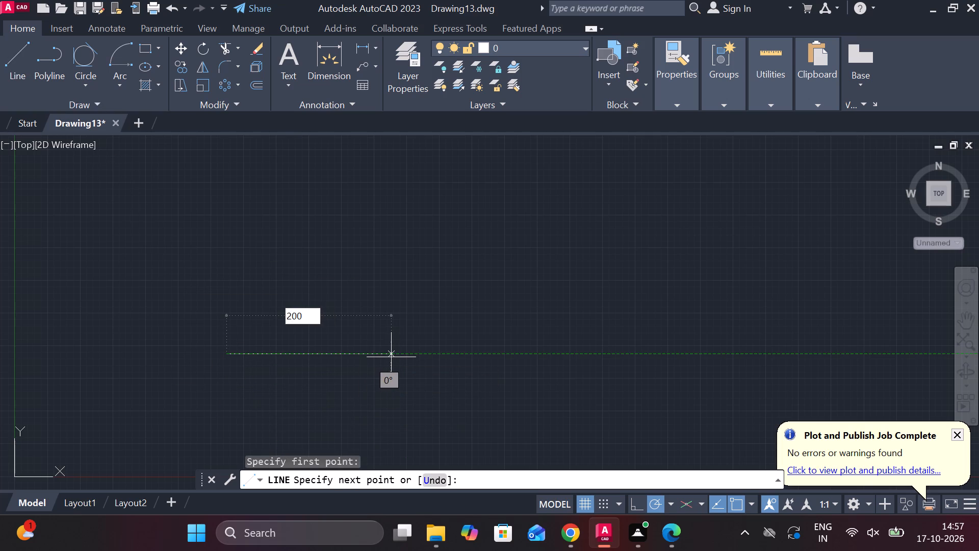
key("Return")
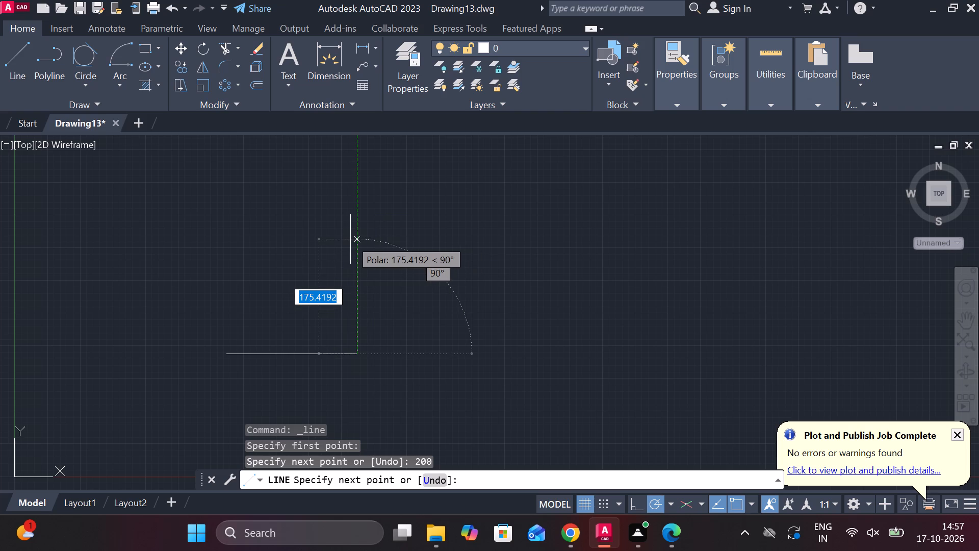
key("2")
key("0")
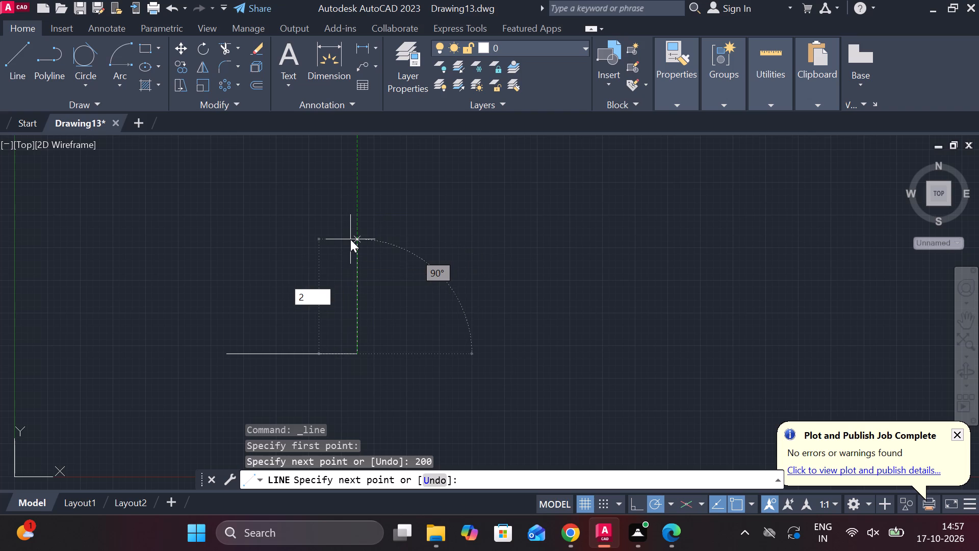
key("Return")
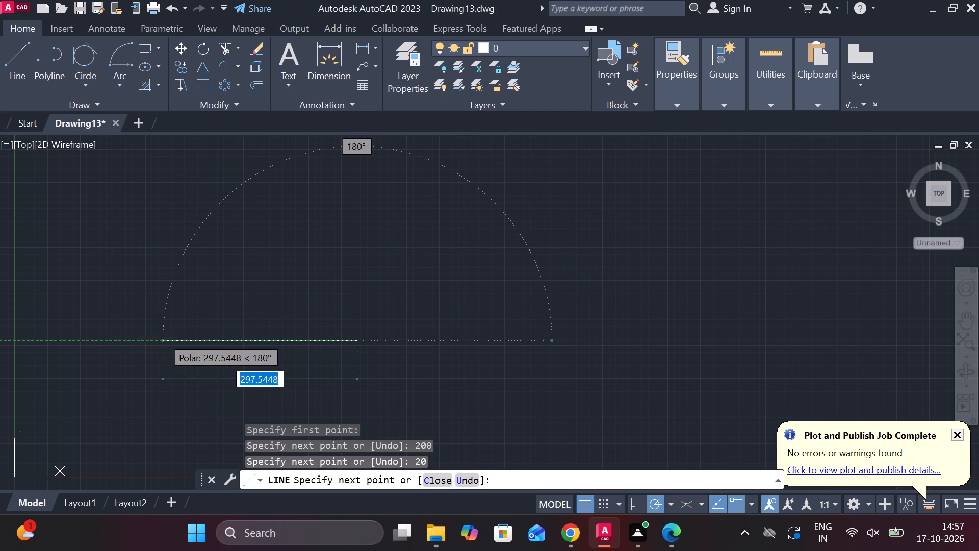
key("2")
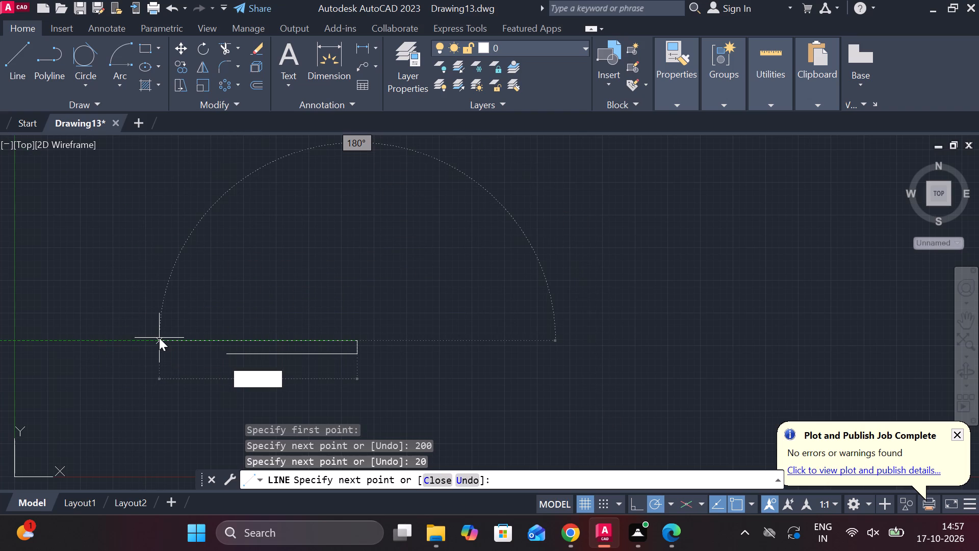
type("00")
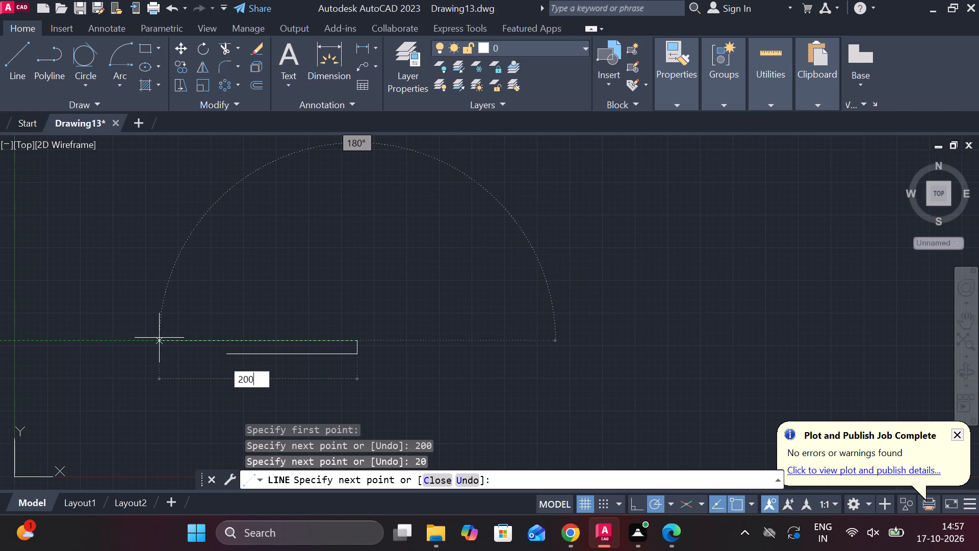
key("Return")
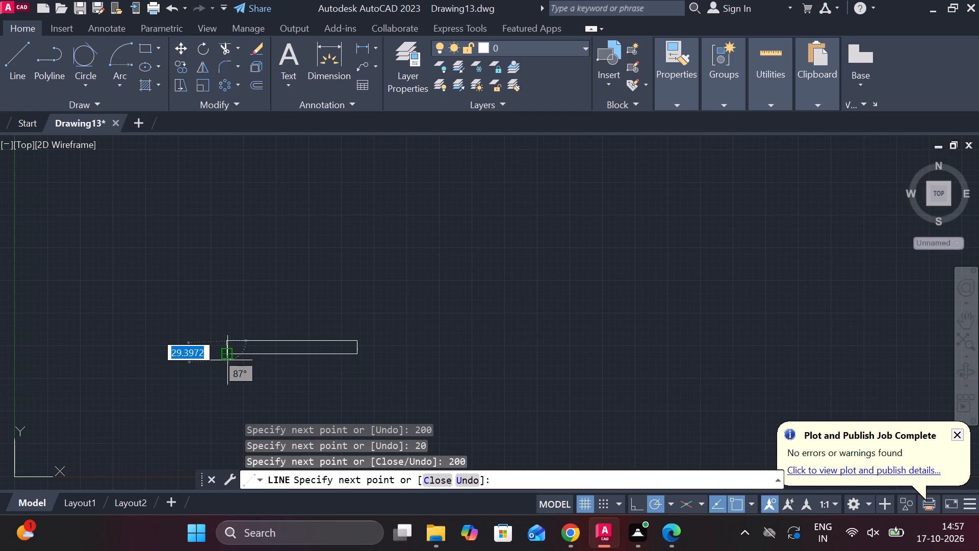
scroll(227, 360, "up", 4)
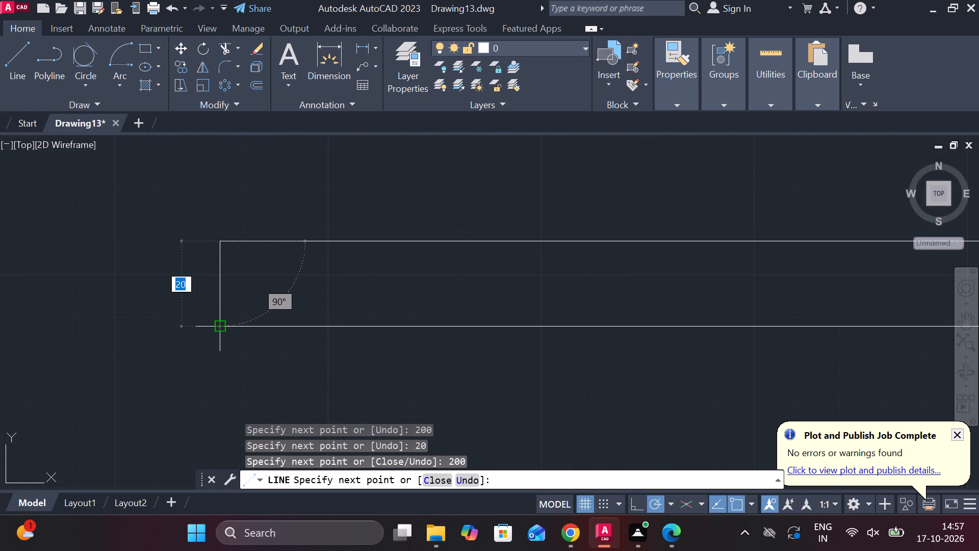
key("2")
key("0")
key("Return")
scroll(683, 270, "down", 2)
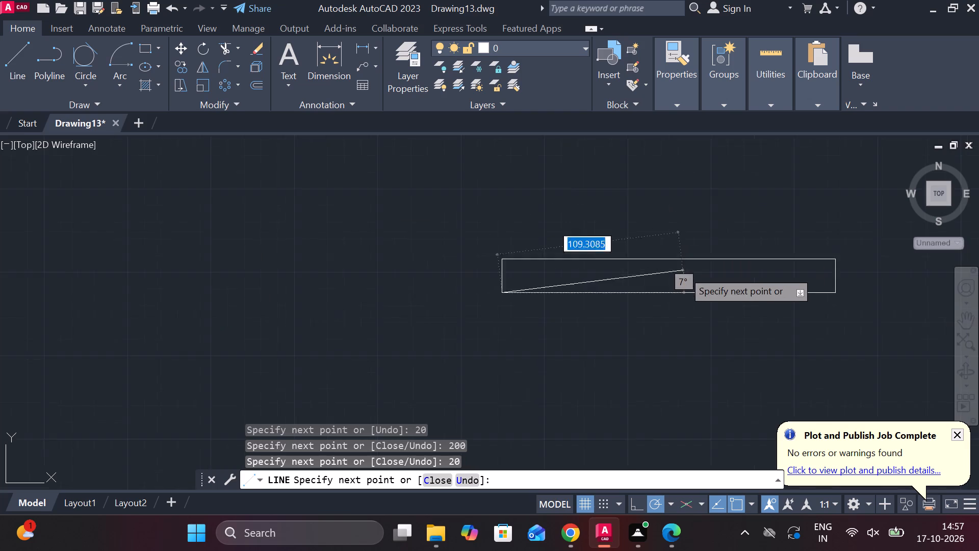
scroll(683, 270, "down", 1)
scroll(788, 260, "up", 2)
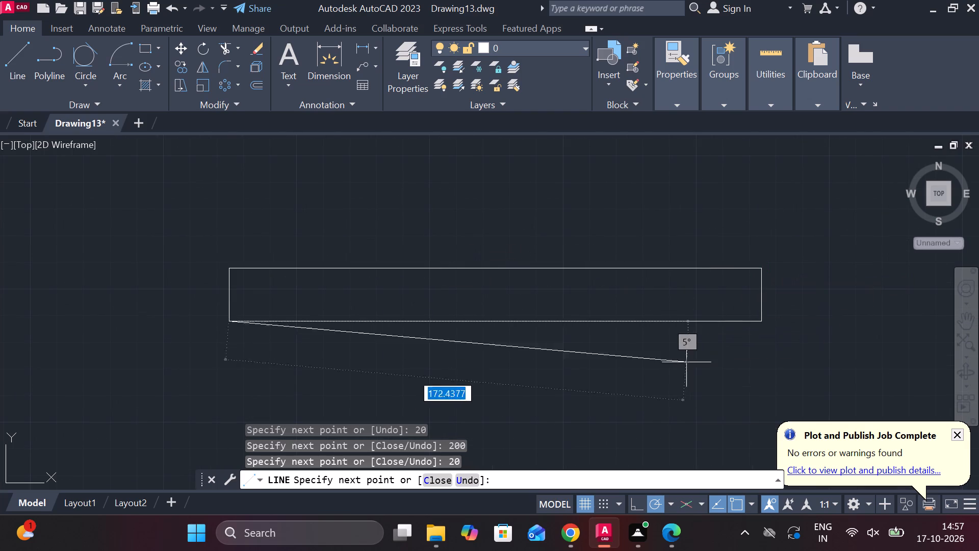
key("Escape")
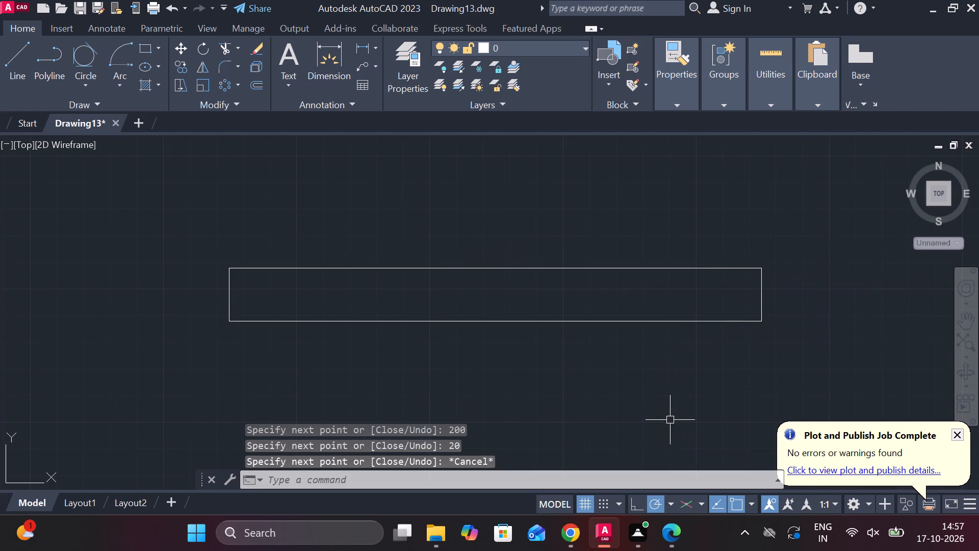
Draw a vertical line about 433 long through the rectangle's midpoint, starting below it and ending well above it.
left_click(11, 59)
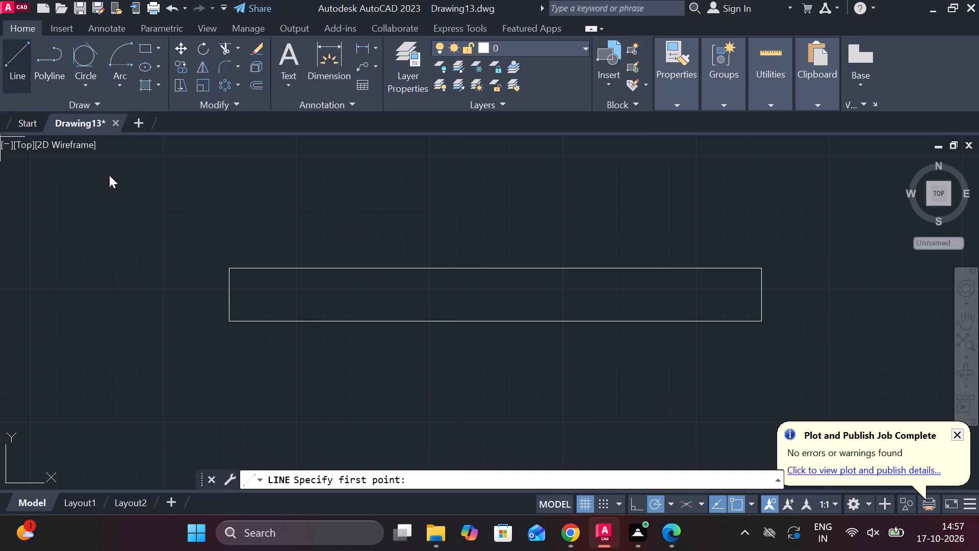
scroll(601, 317, "down", 2)
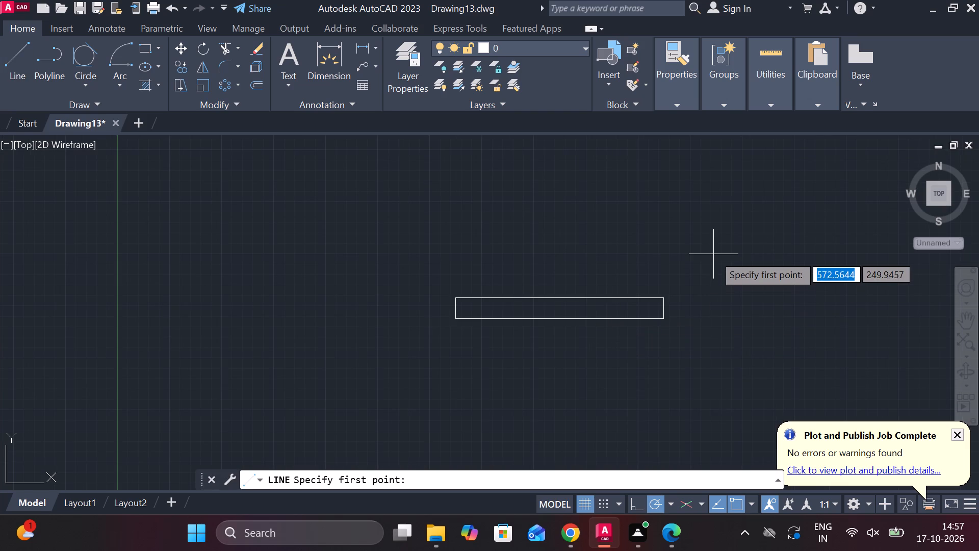
scroll(713, 254, "down", 2)
scroll(705, 302, "up", 3)
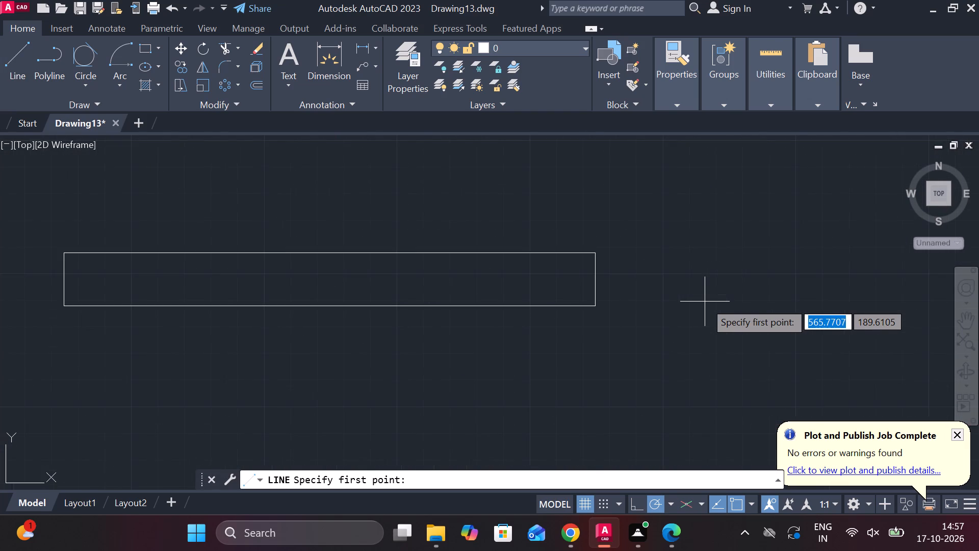
scroll(705, 302, "down", 2)
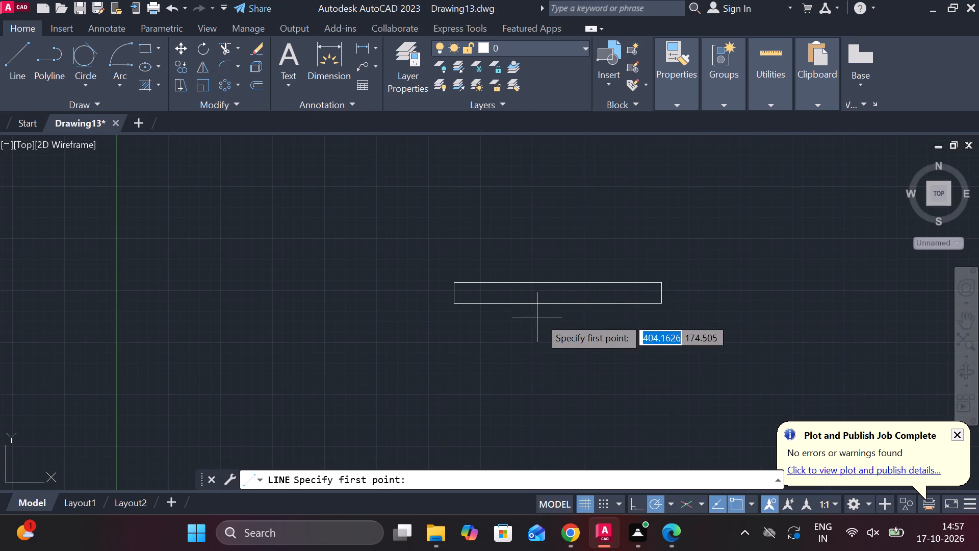
left_click(556, 443)
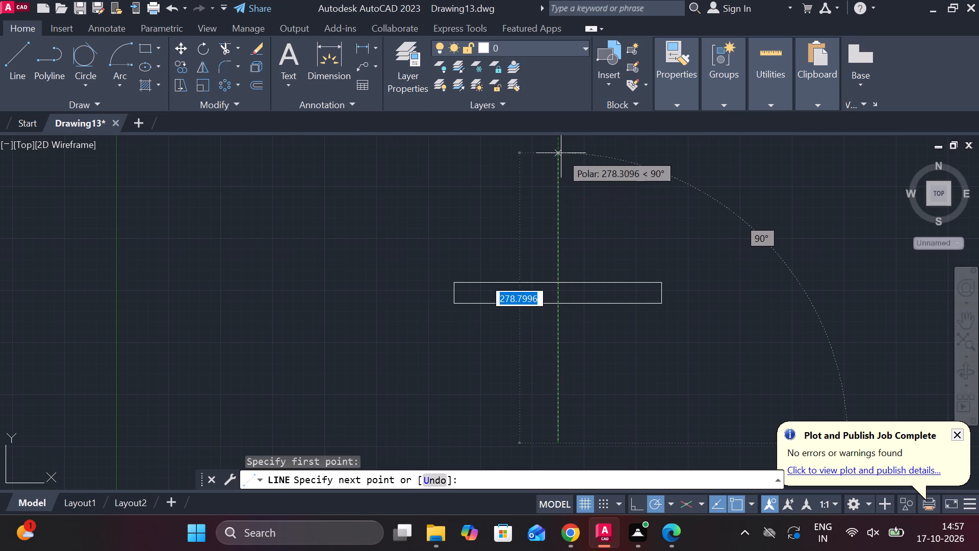
scroll(576, 453, "down", 2)
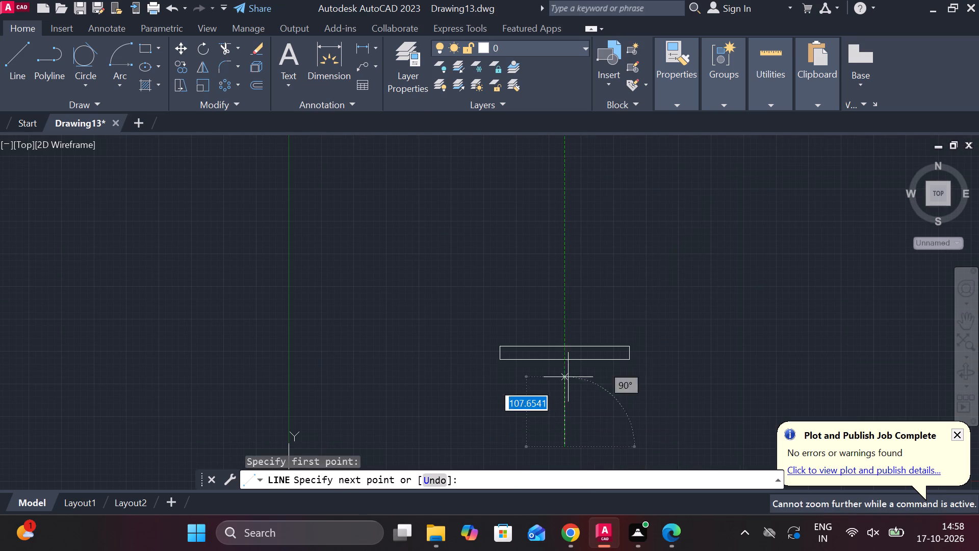
left_click(571, 165)
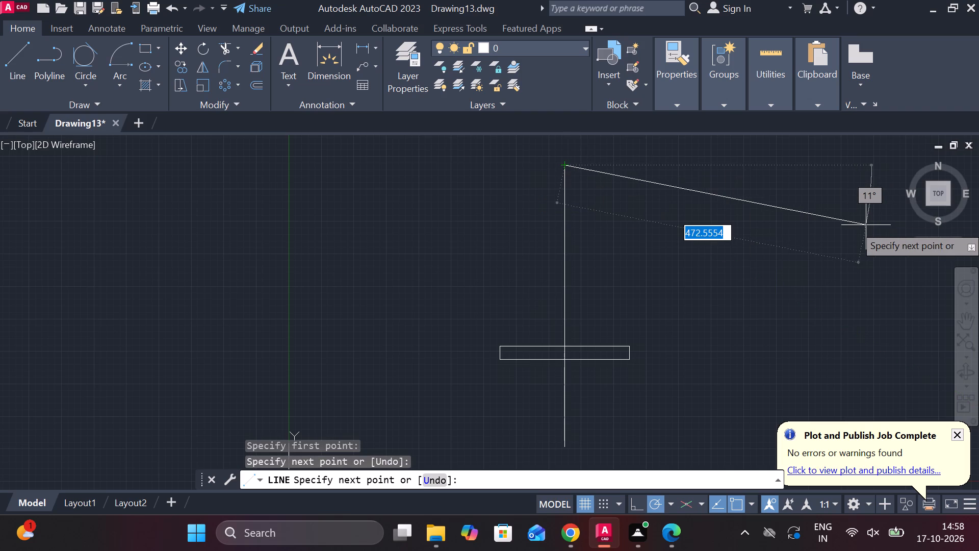
key("Escape")
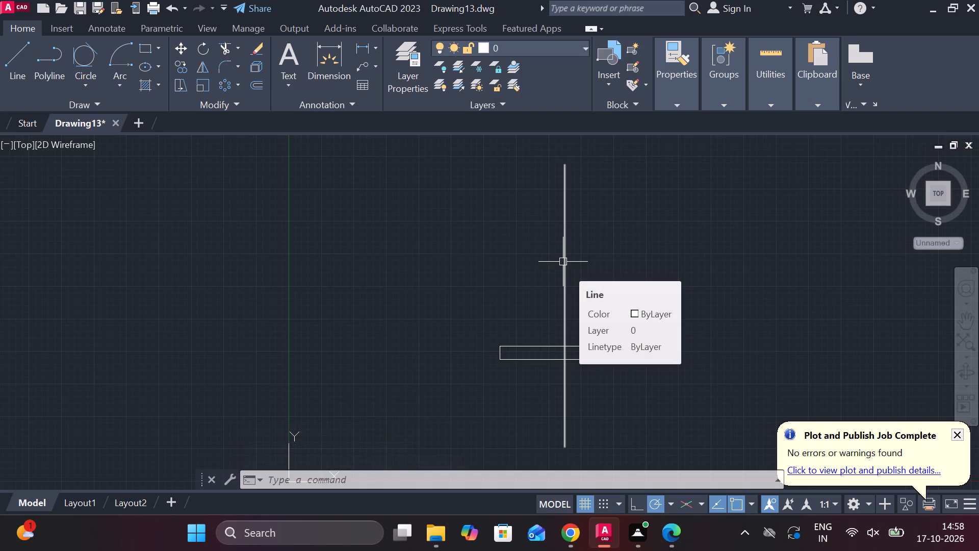
Copy the vertical centre line from its midpoint 45 units to the right and 45 units to the left.
left_click(566, 275)
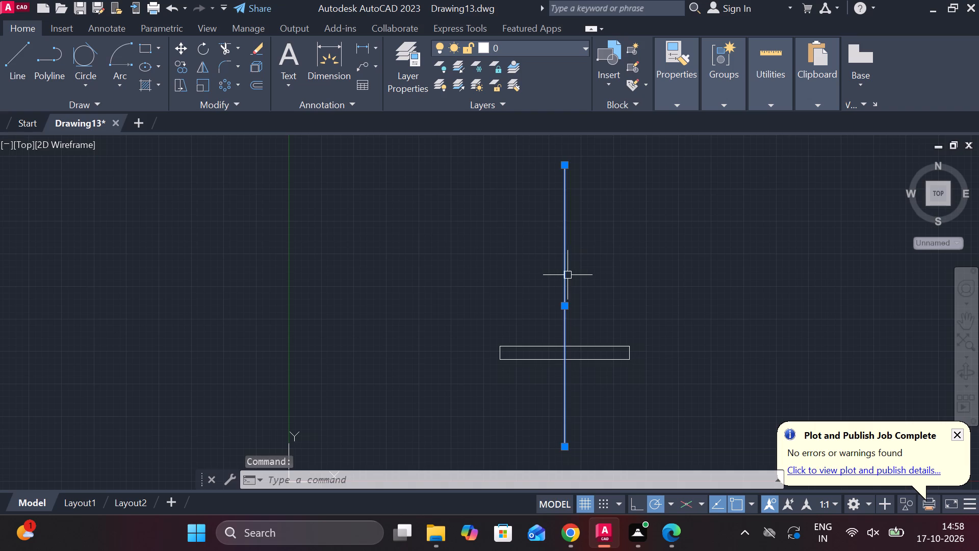
left_click(185, 67)
left_click(561, 308)
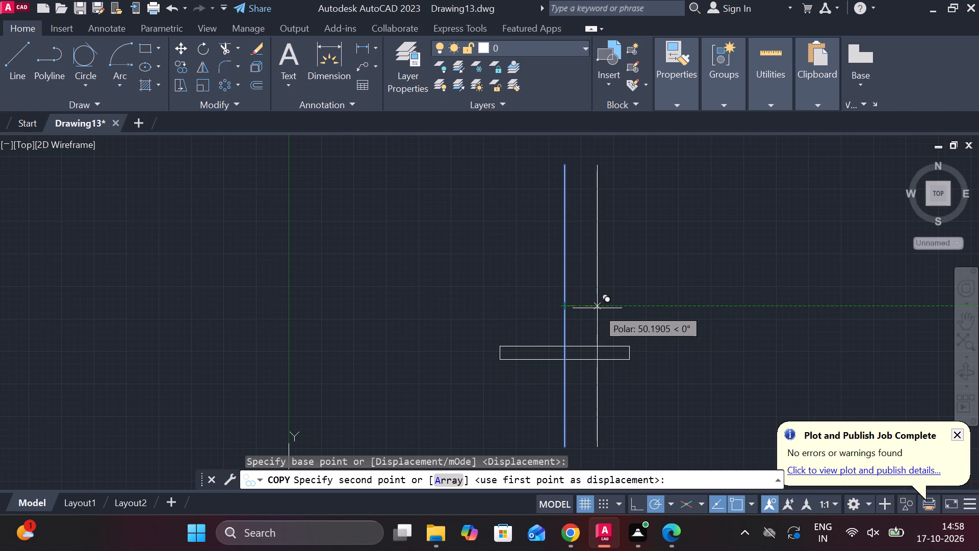
key("2")
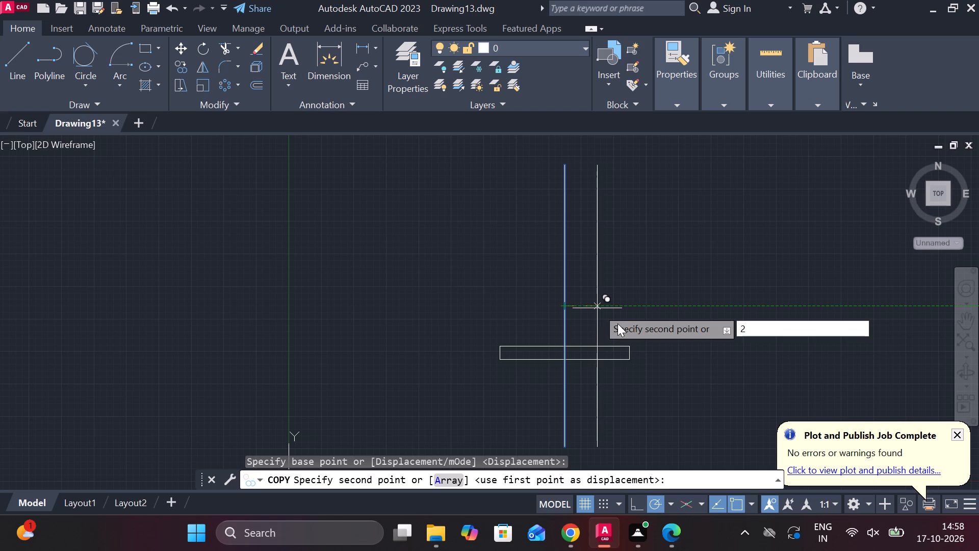
key("BackSpace")
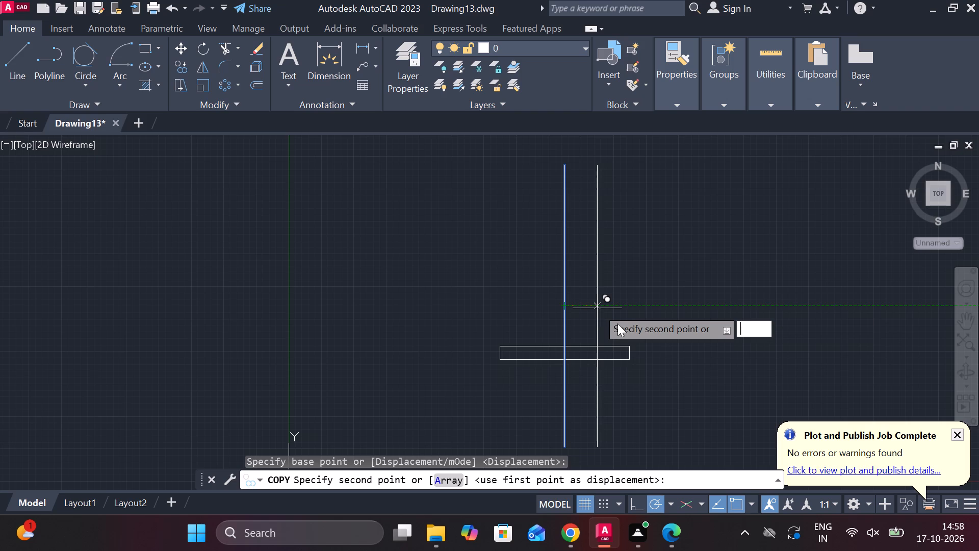
type("45")
key("Return")
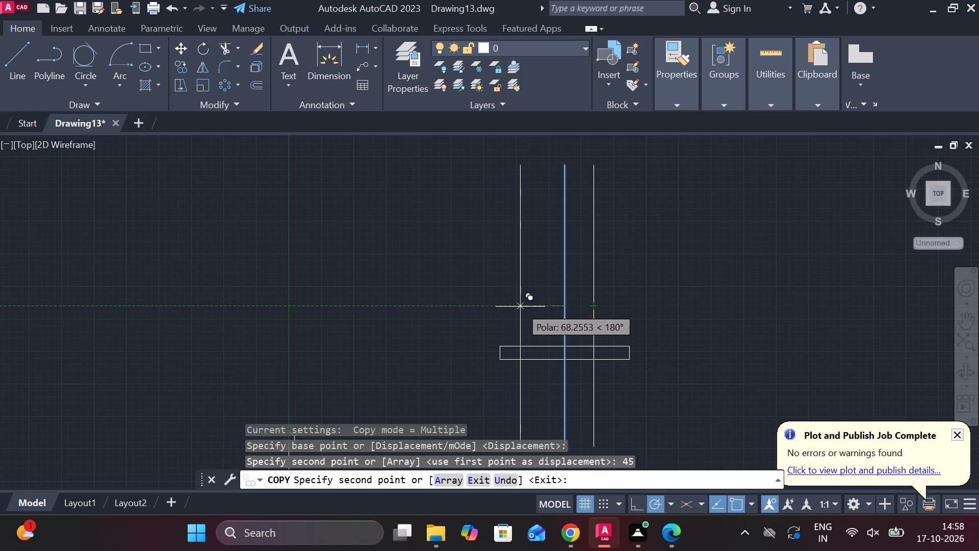
type("45")
key("Return")
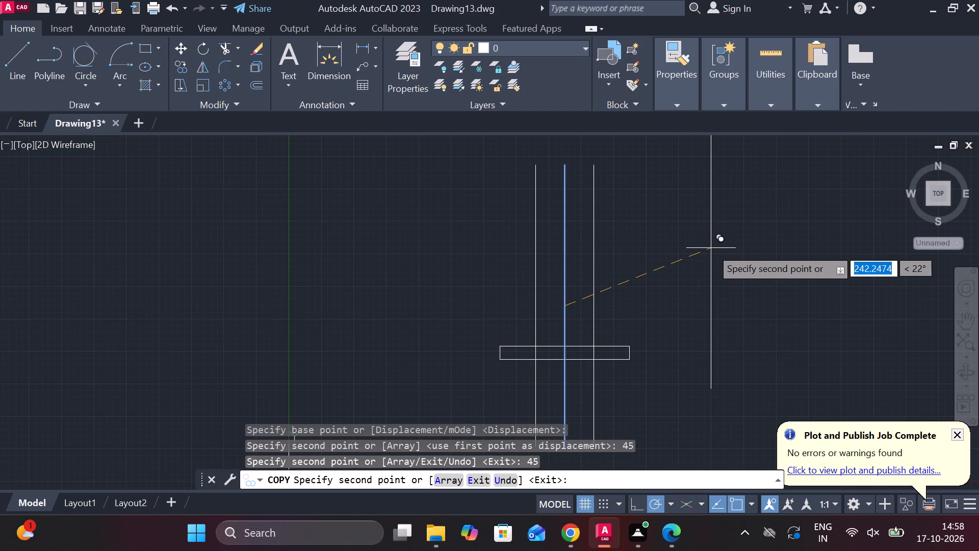
key("Escape")
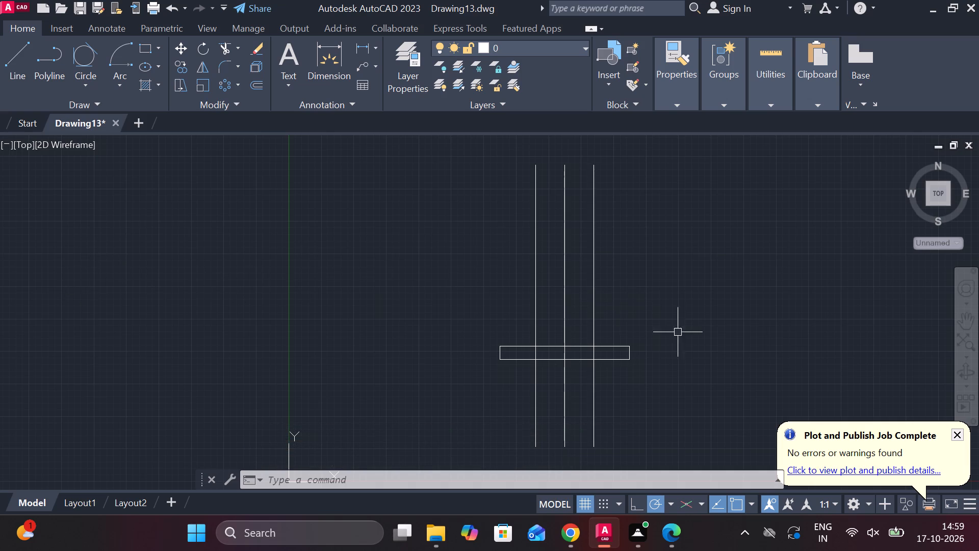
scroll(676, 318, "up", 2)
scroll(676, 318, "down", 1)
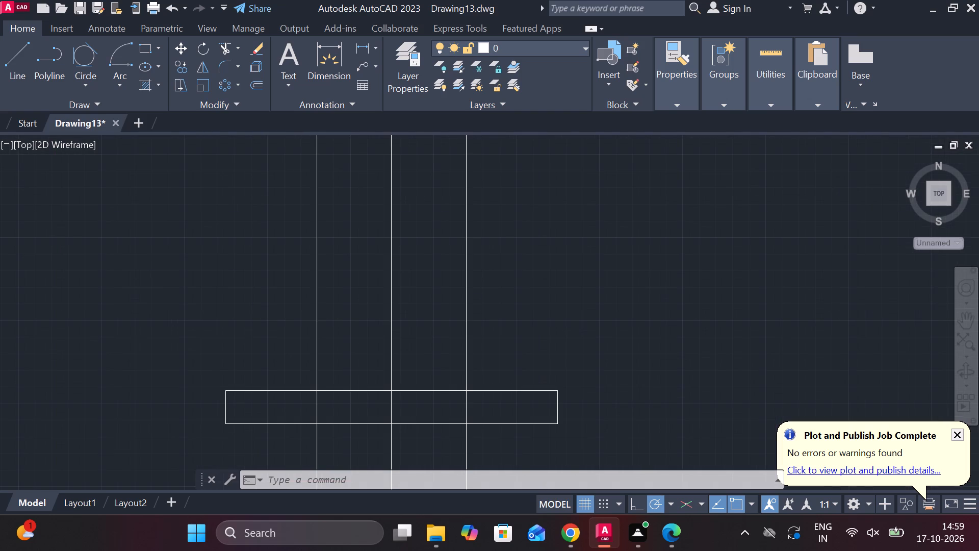
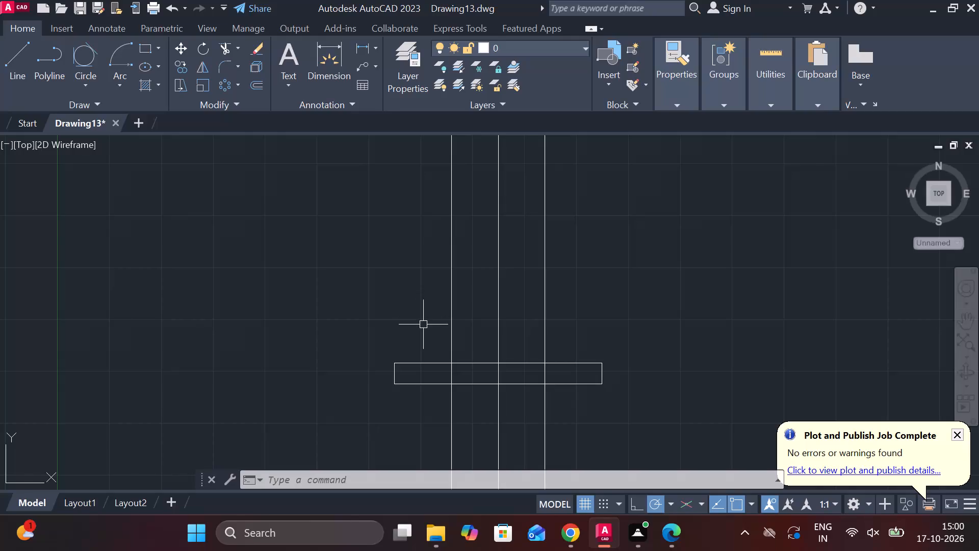
Trim the portions of both outer vertical lines that extend below the rectangle's bottom edge.
scroll(678, 307, "down", 2)
scroll(681, 321, "up", 2)
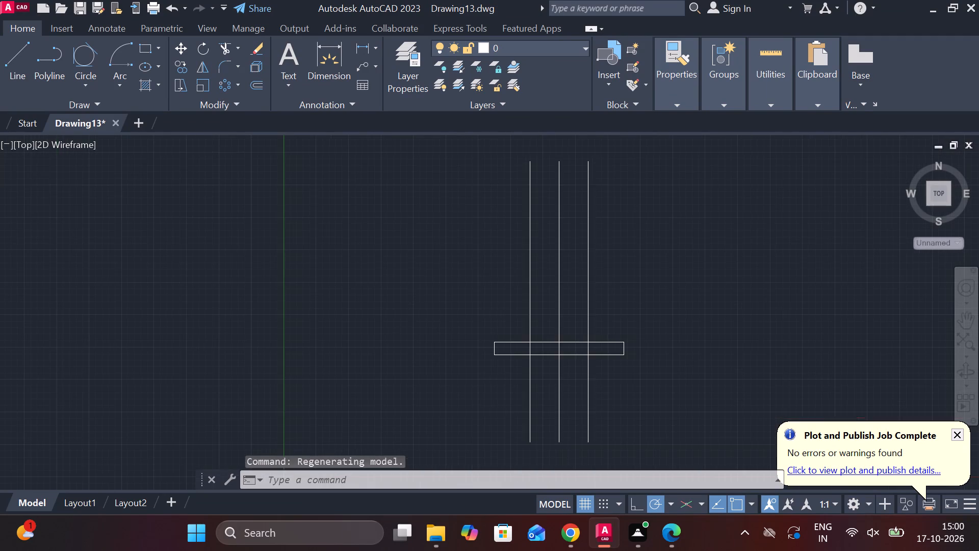
scroll(681, 321, "down", 2)
scroll(691, 339, "up", 2)
scroll(691, 339, "down", 1)
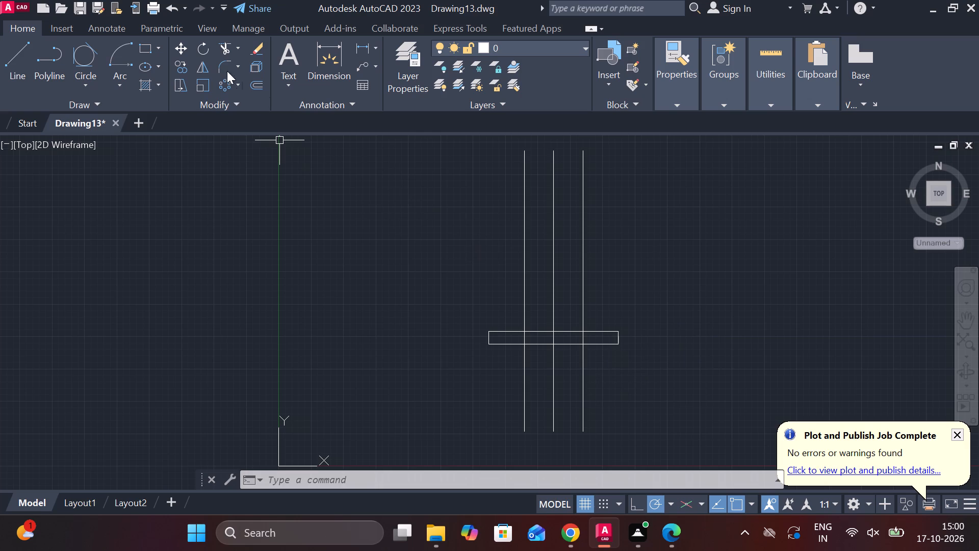
left_click(223, 45)
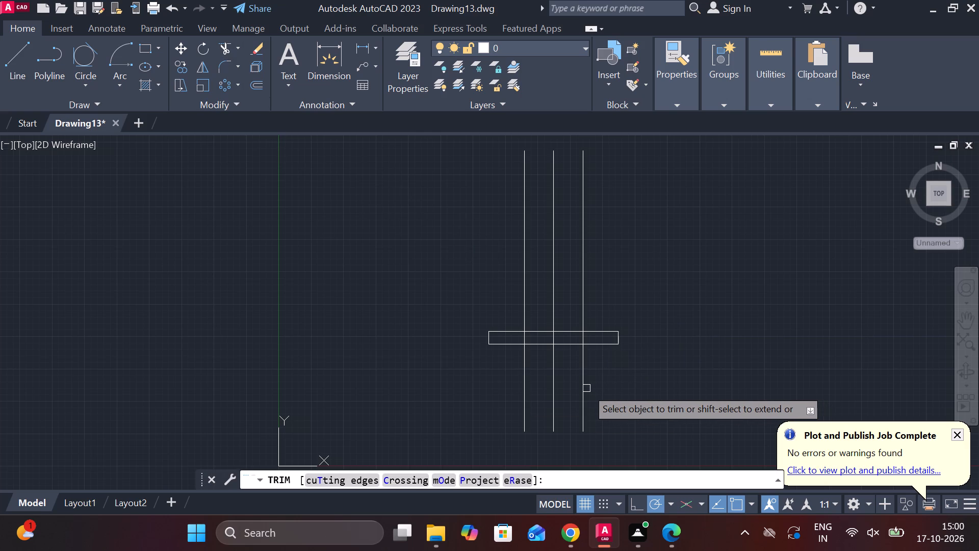
left_click(584, 388)
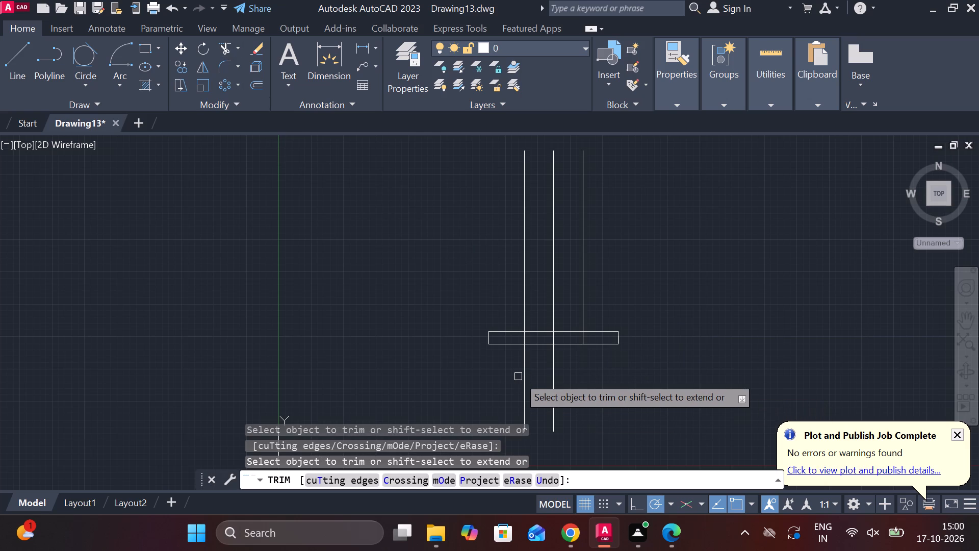
left_click(521, 373)
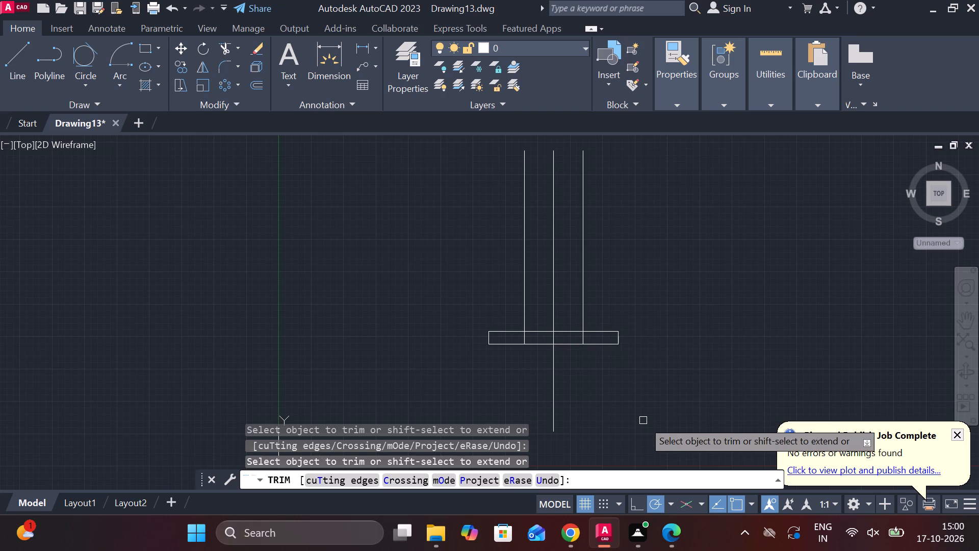
key("Escape")
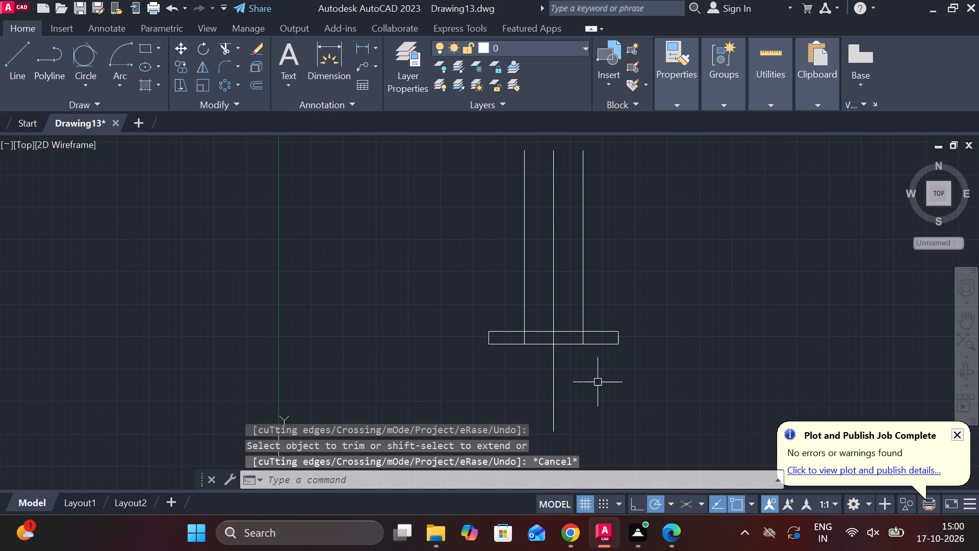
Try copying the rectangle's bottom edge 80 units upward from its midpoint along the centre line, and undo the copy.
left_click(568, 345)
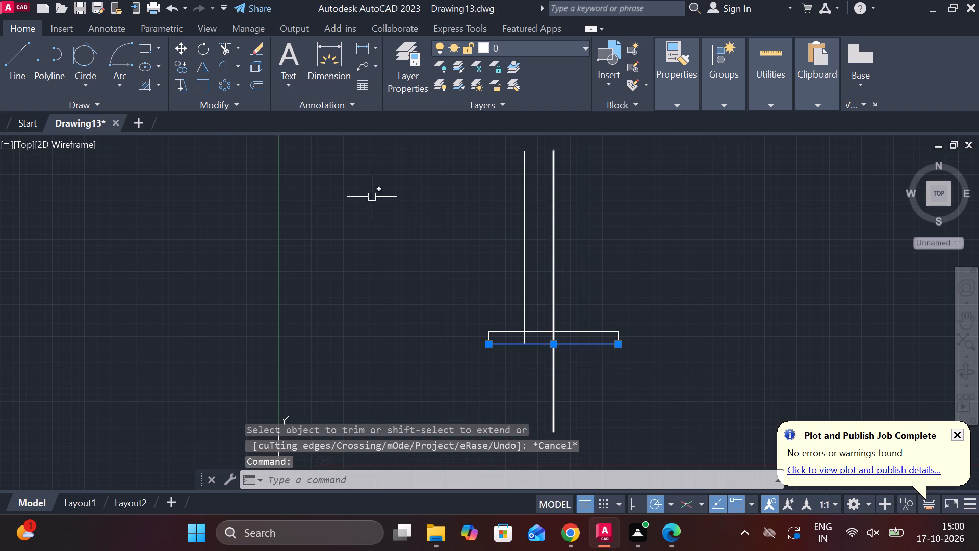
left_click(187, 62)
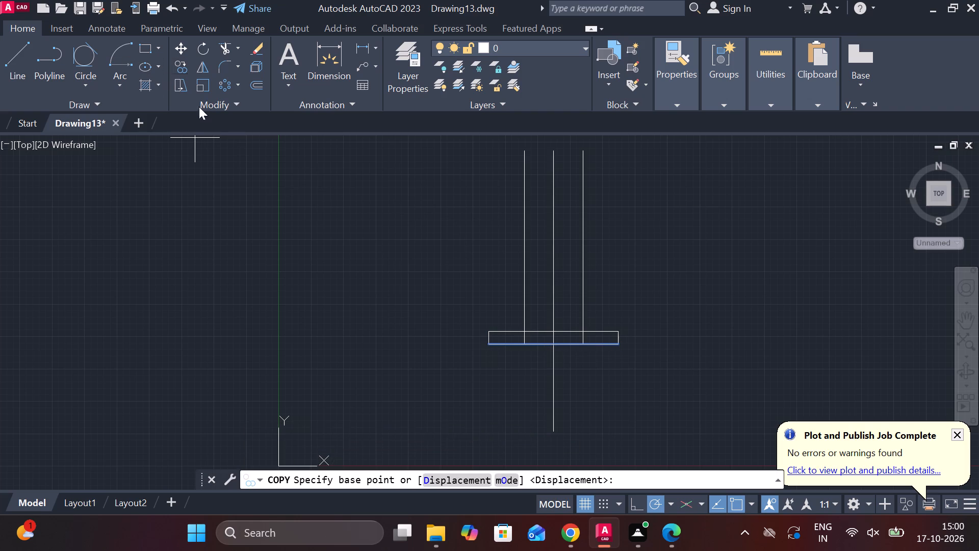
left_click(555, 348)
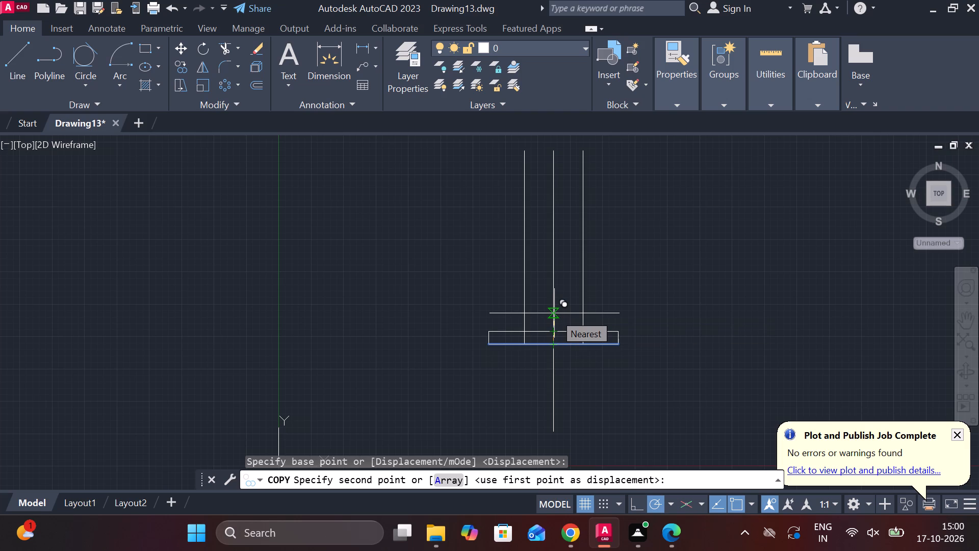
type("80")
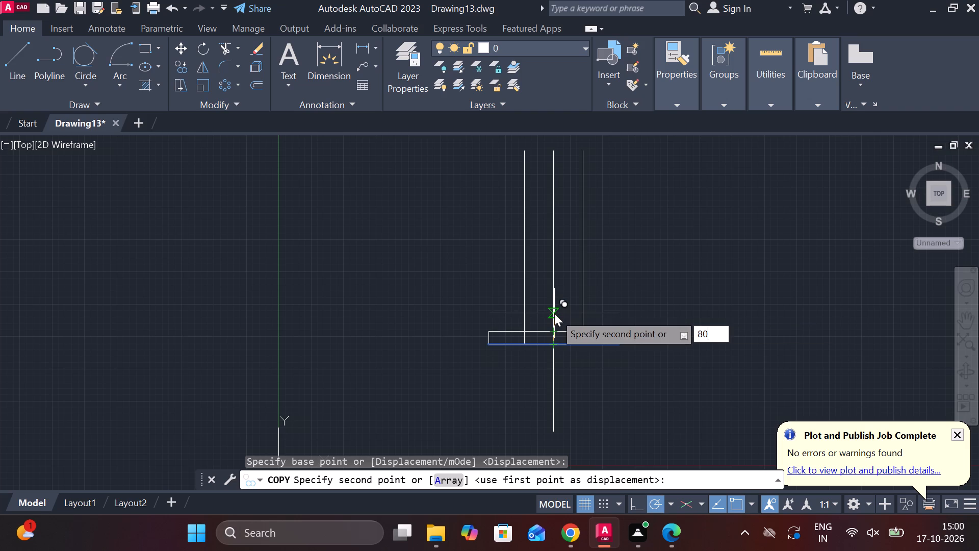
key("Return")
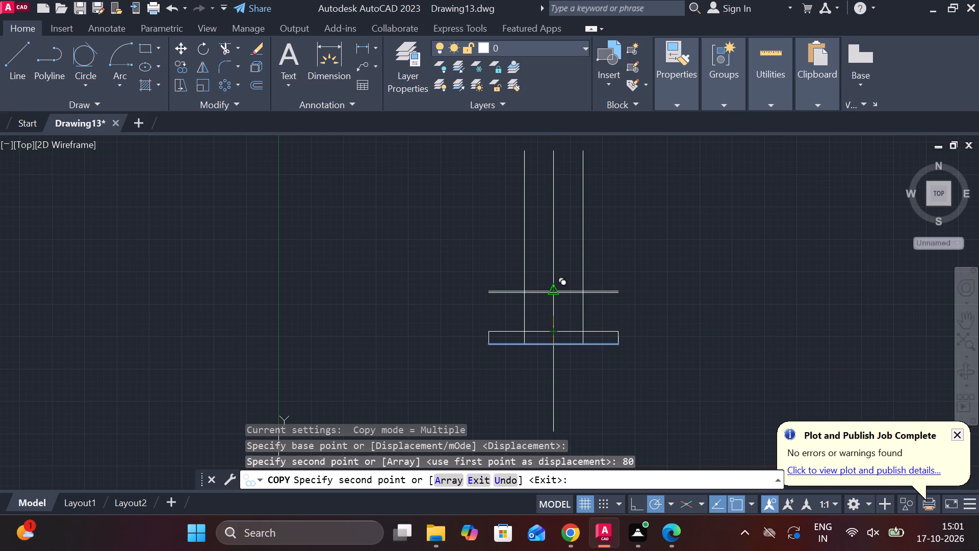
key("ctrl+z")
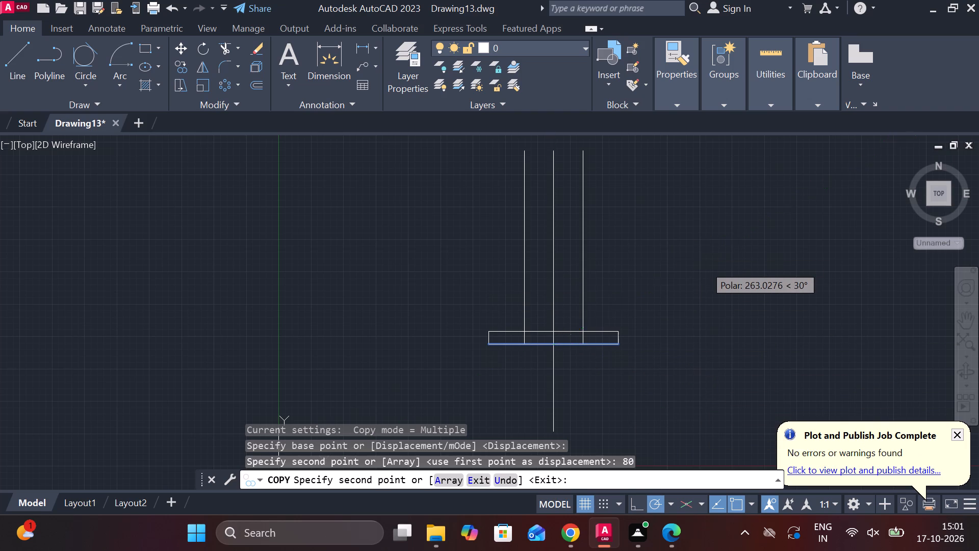
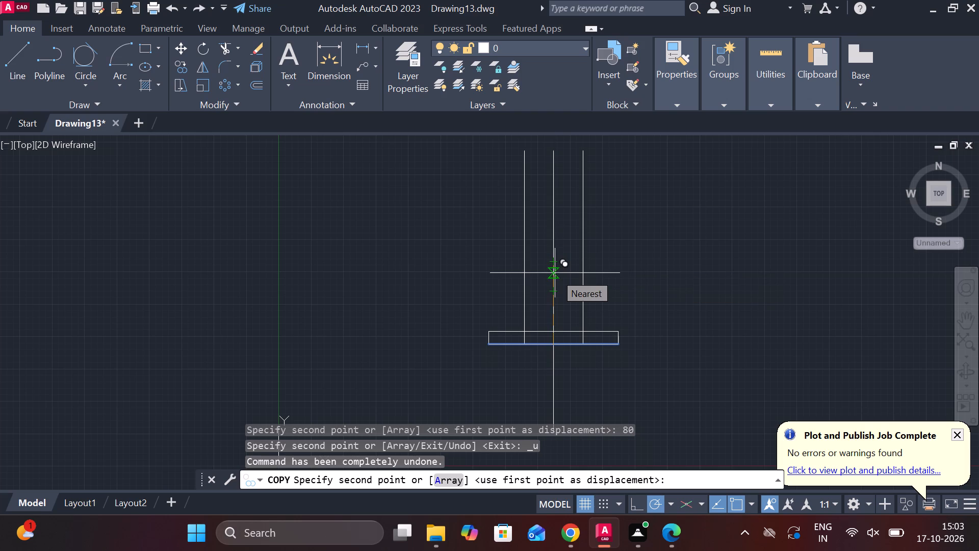
Place a copy of the rectangle's bottom edge 80 units upward along the centre line.
key("8")
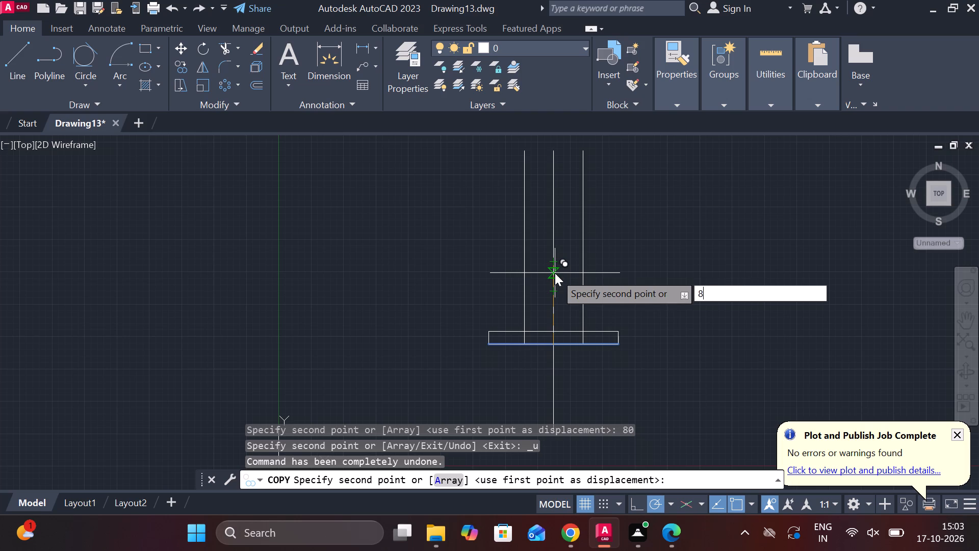
key("0")
key("Return")
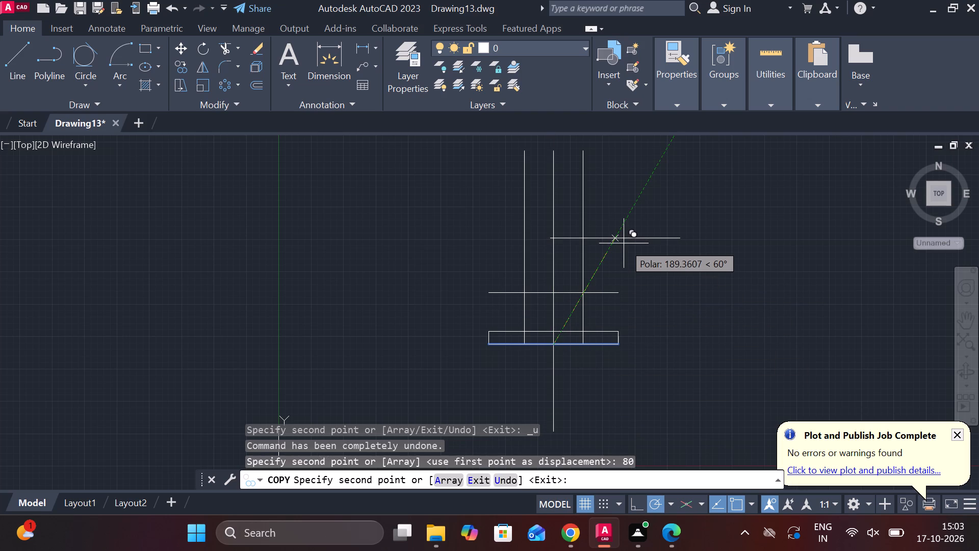
key("Escape")
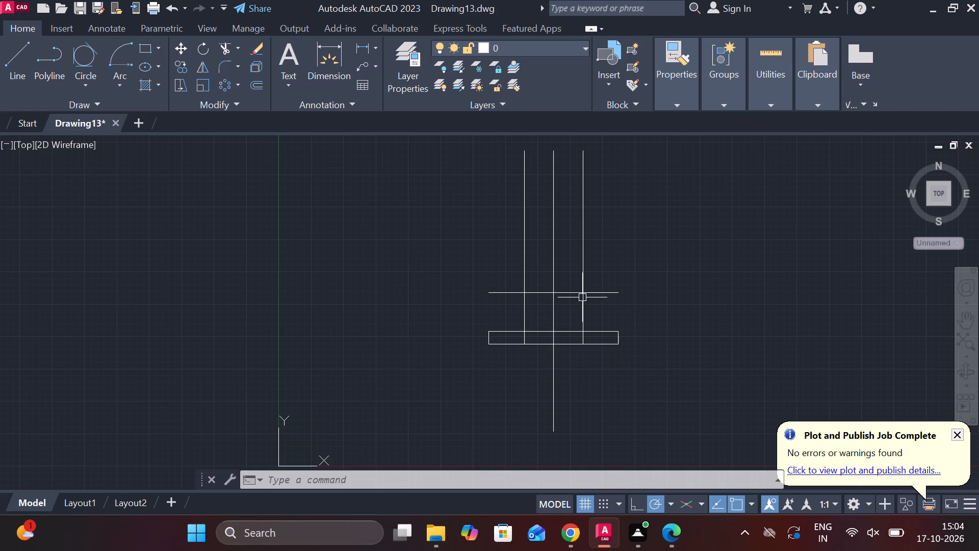
Copy the horizontal line above the rectangle 23.5 units downward and 23.5 units upward from its midpoint.
left_click(544, 293)
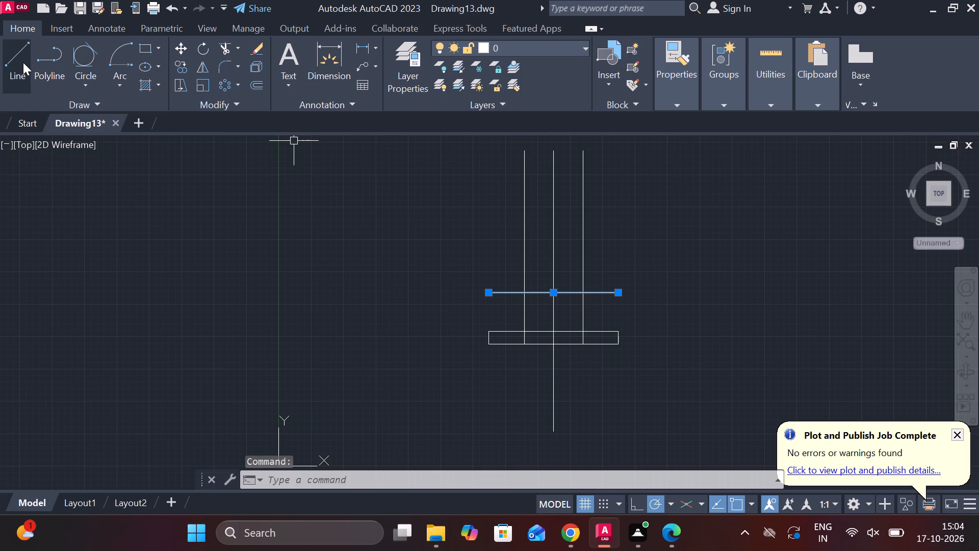
left_click(180, 66)
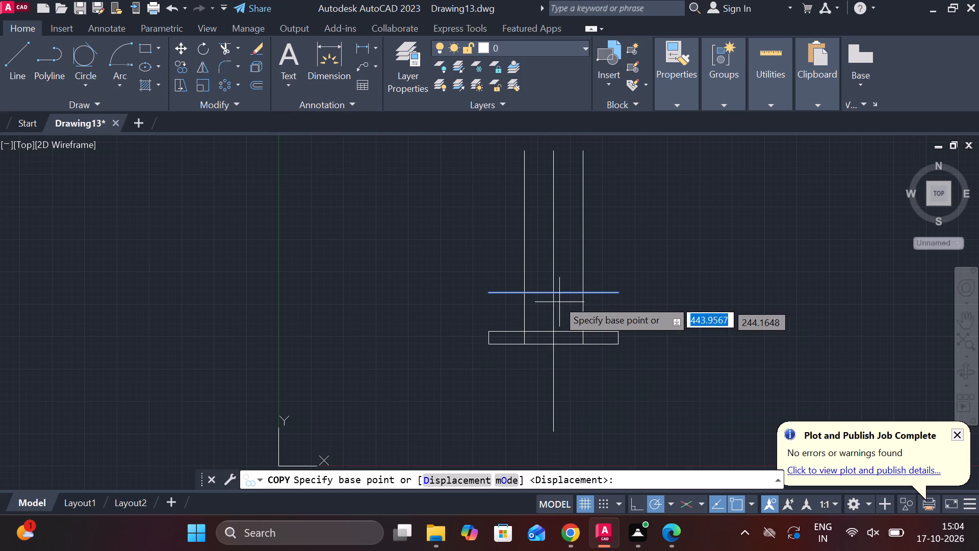
left_click(554, 295)
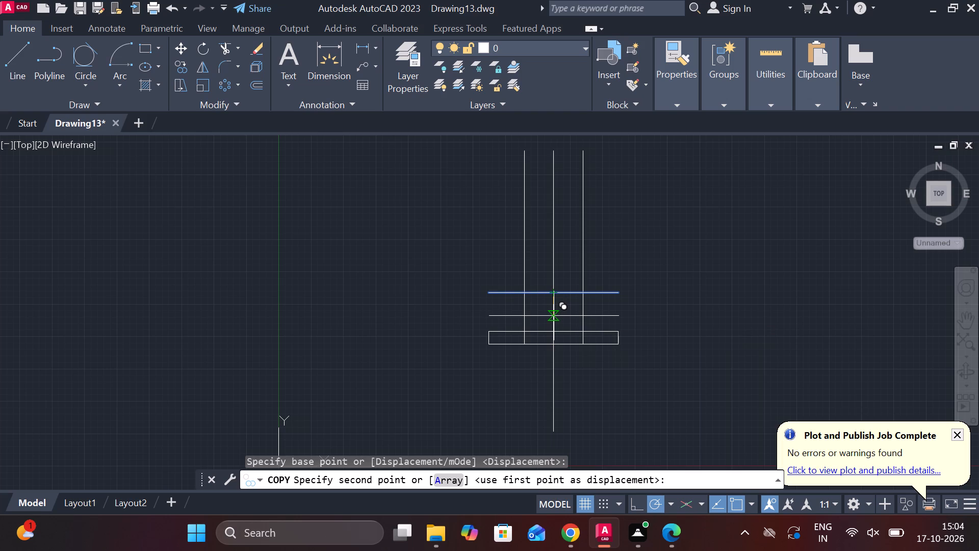
type("23")
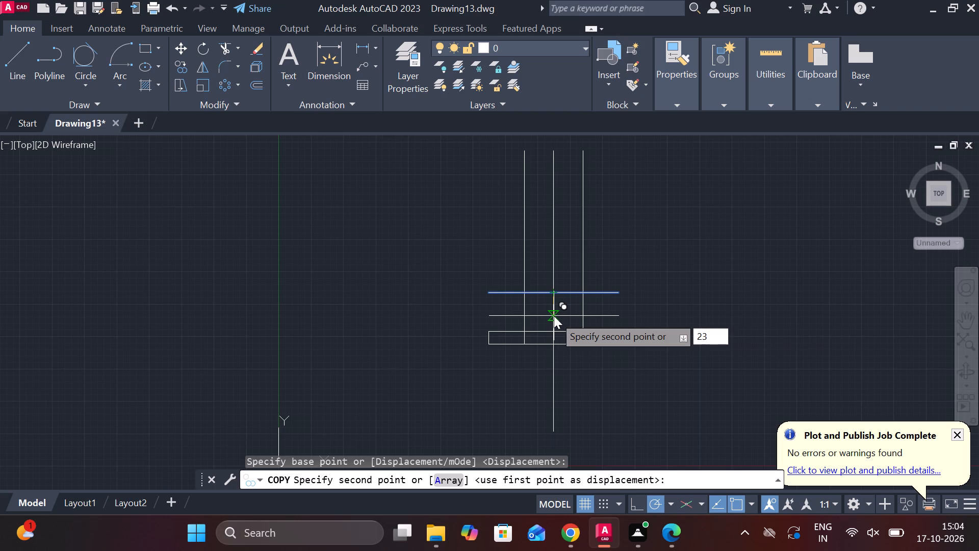
key("period")
key("5")
key("Return")
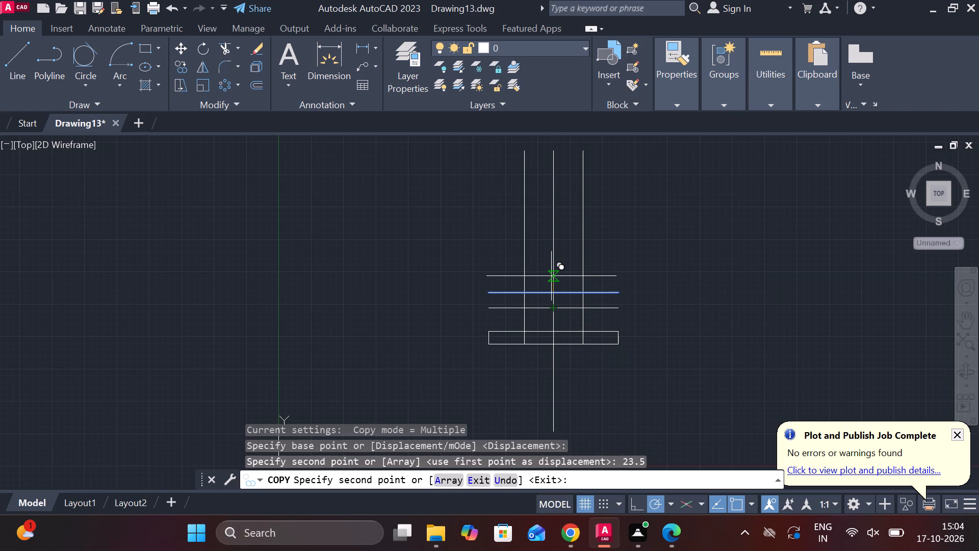
type("23")
type(".5")
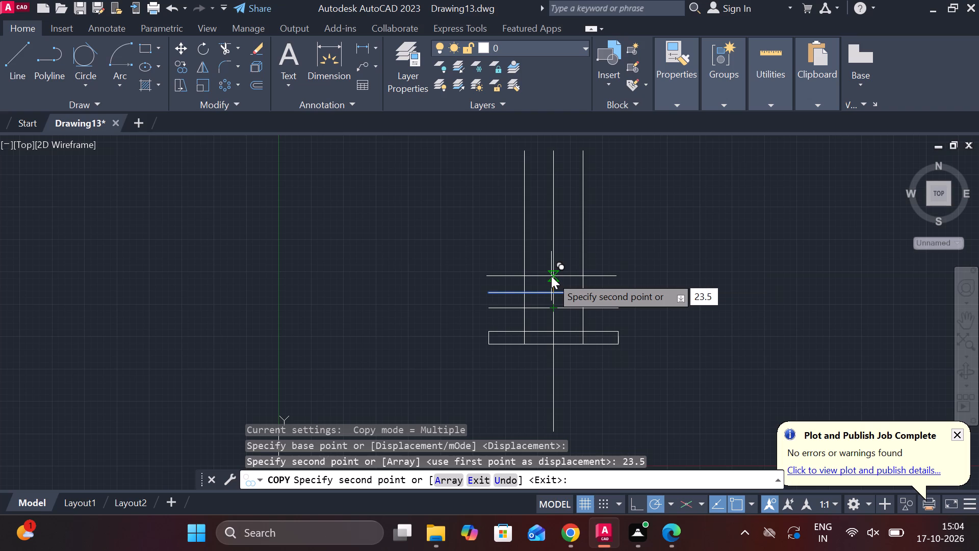
key("Return")
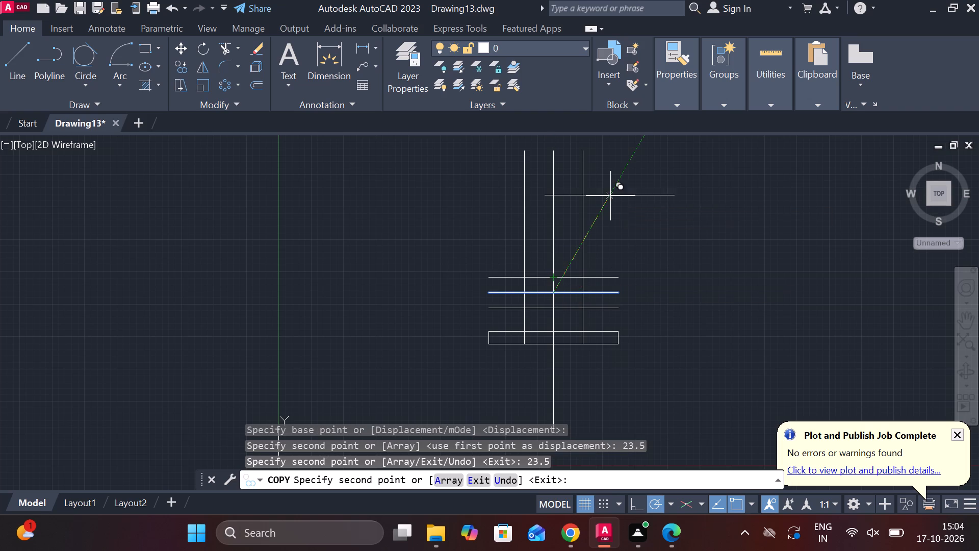
key("Escape")
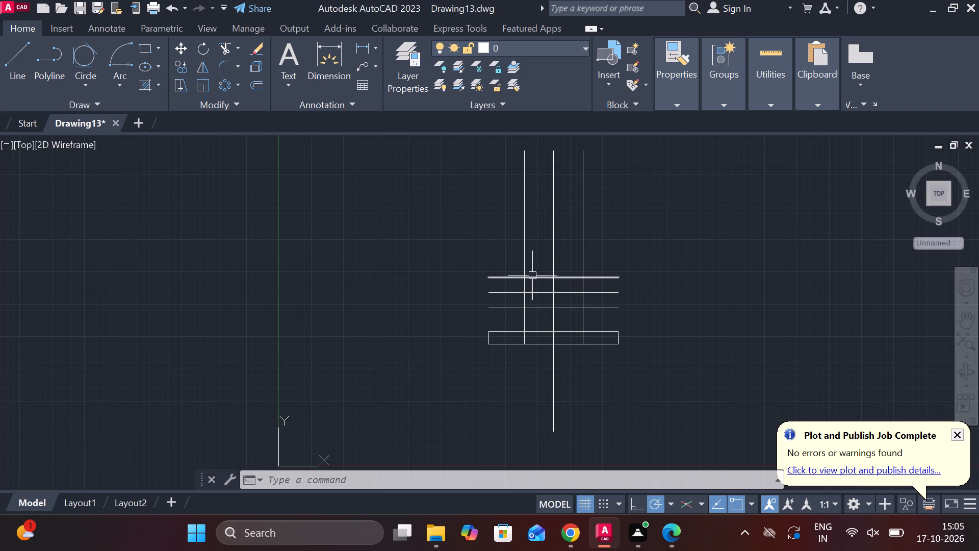
Copy the vertical centre line 50 units to the left and 50 units to the right.
left_click(555, 268)
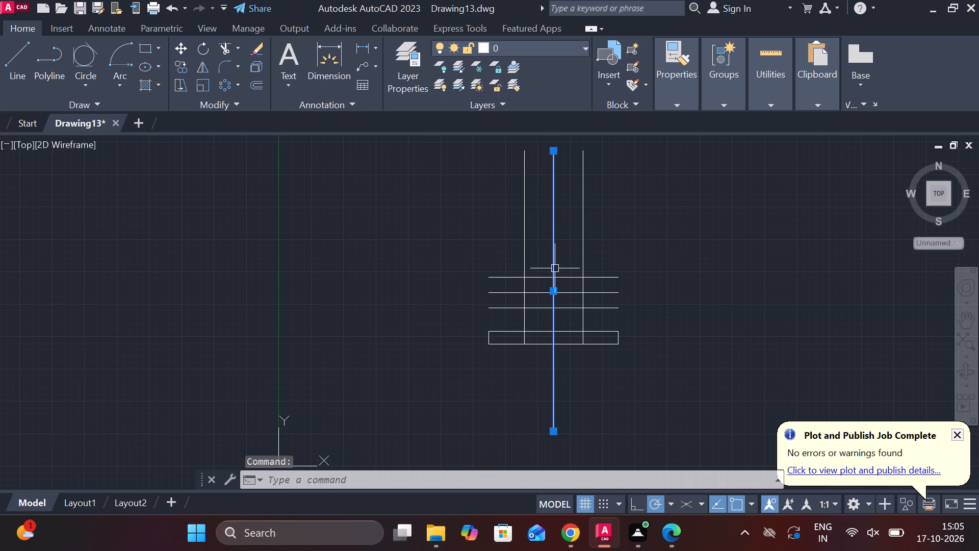
double_click(184, 60)
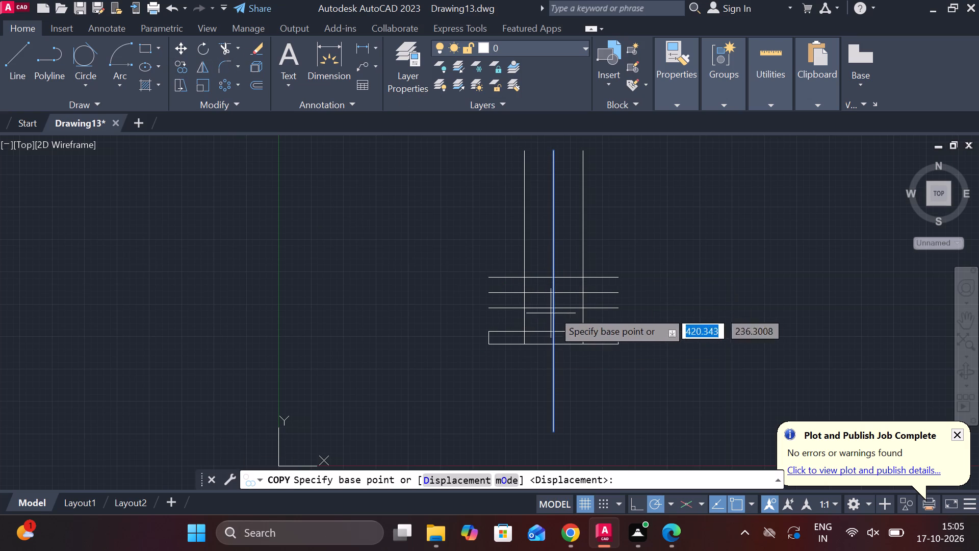
left_click(557, 293)
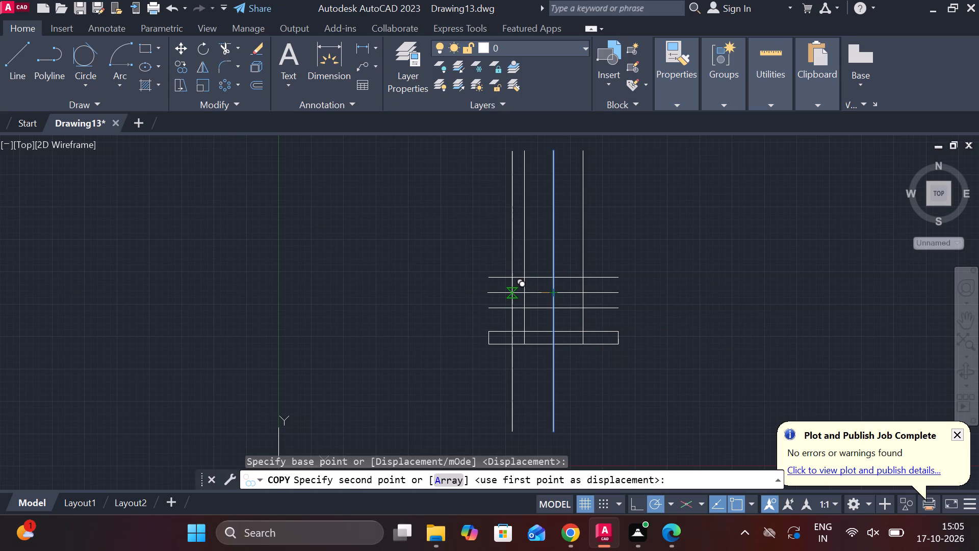
key("5")
key("0")
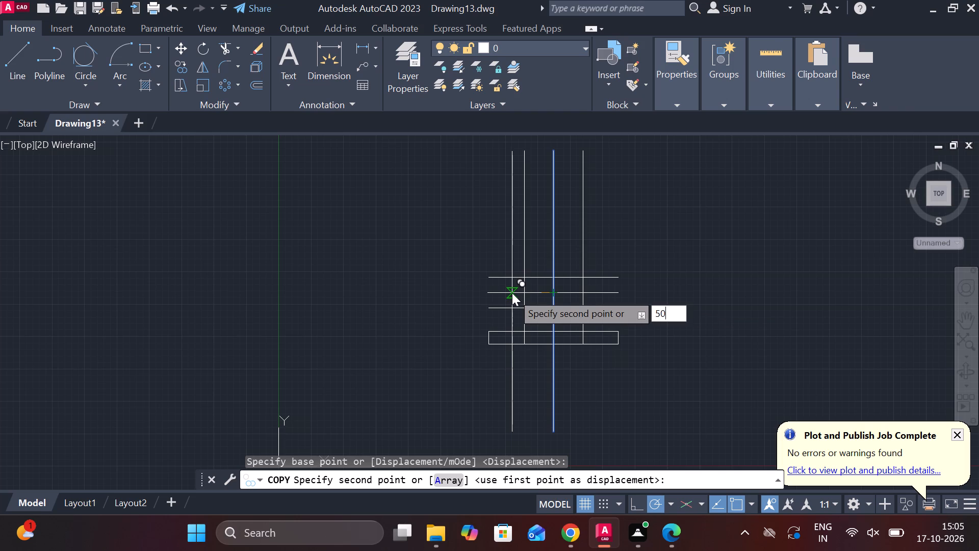
key("Return")
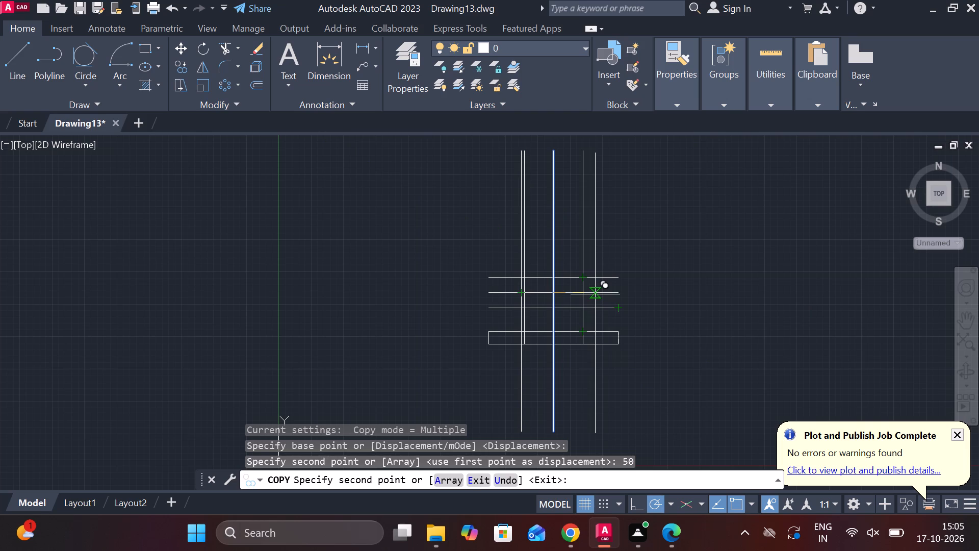
key("5")
key("0")
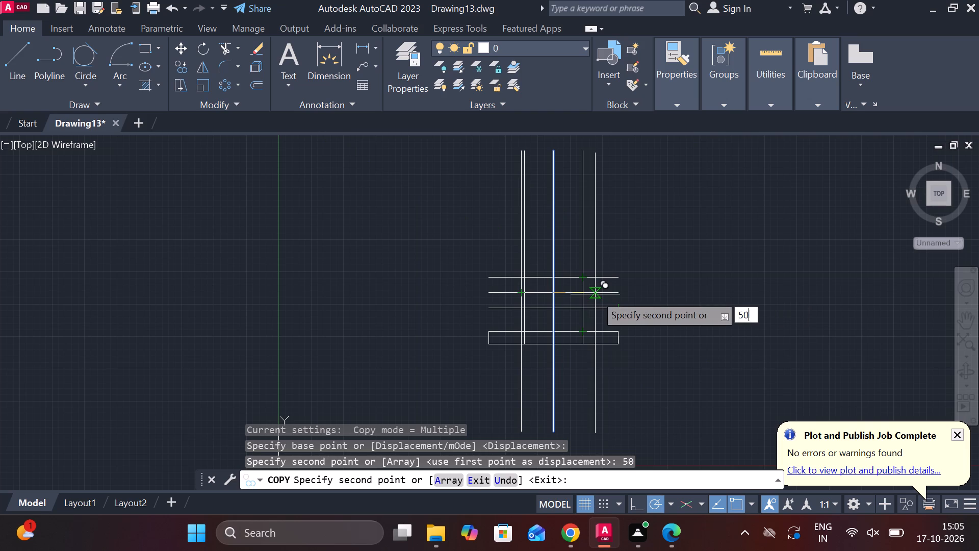
key("Return")
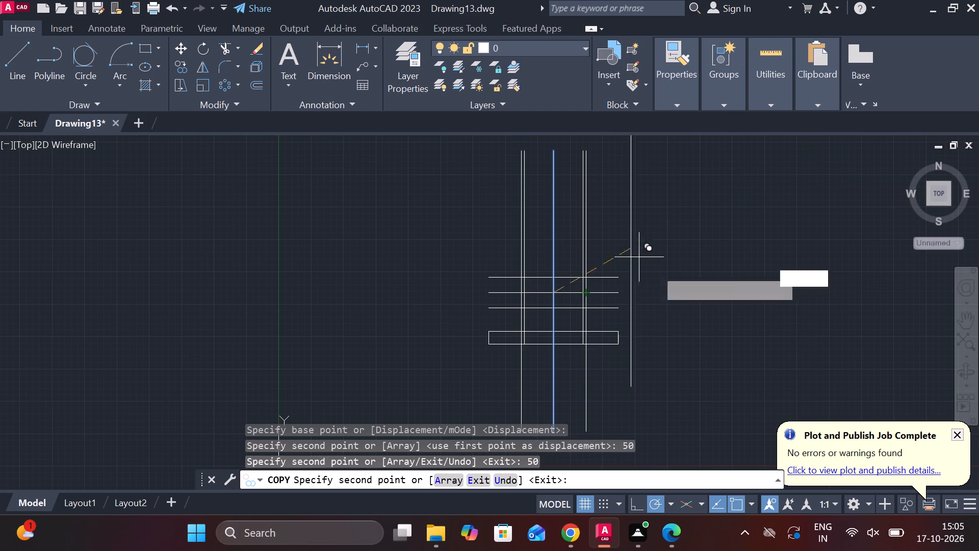
key("Escape")
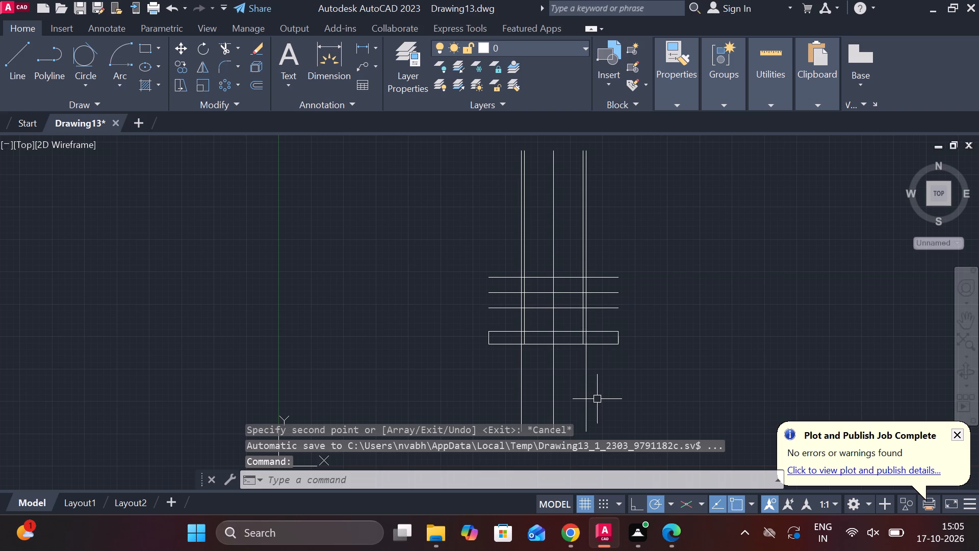
Trim both ends of the middle horizontal line that extend beyond the outermost vertical lines.
scroll(552, 382, "up", 1)
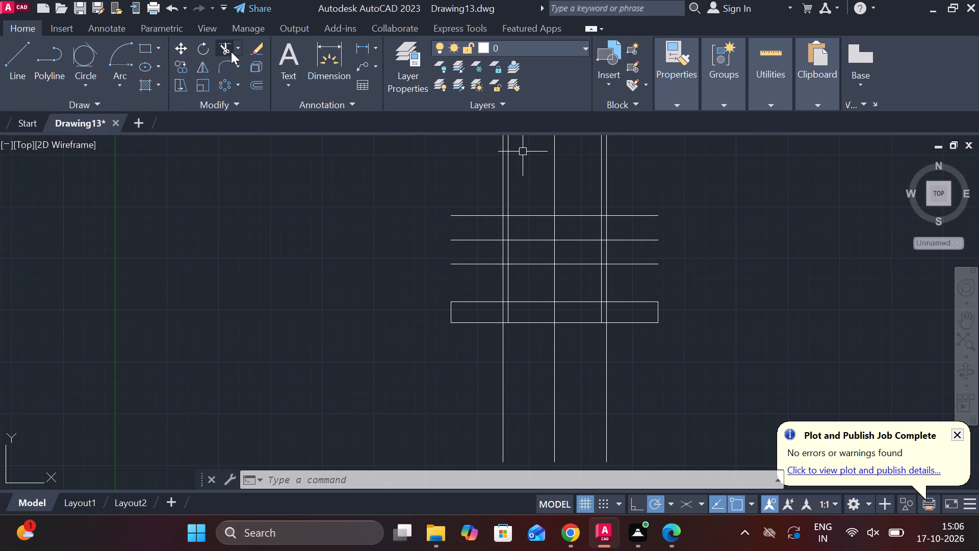
left_click(227, 51)
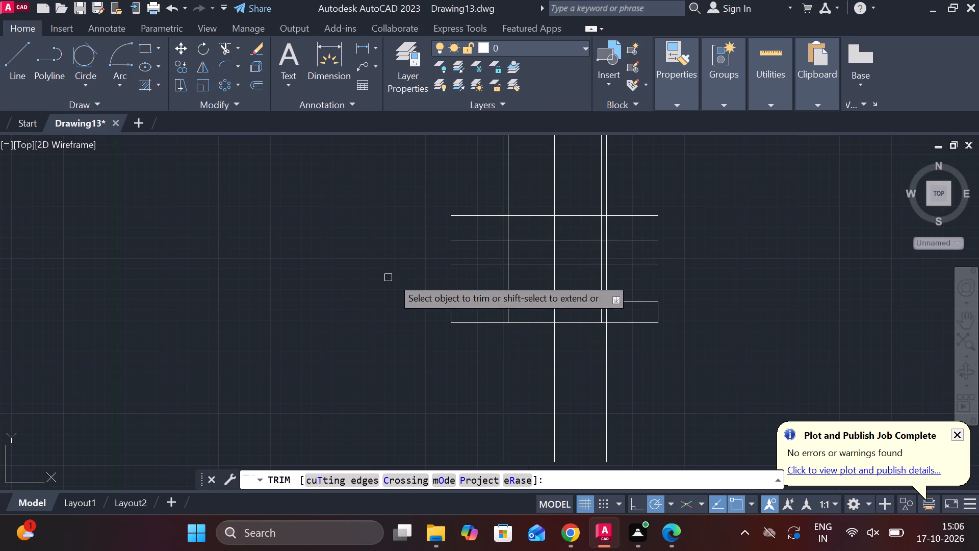
left_click(478, 242)
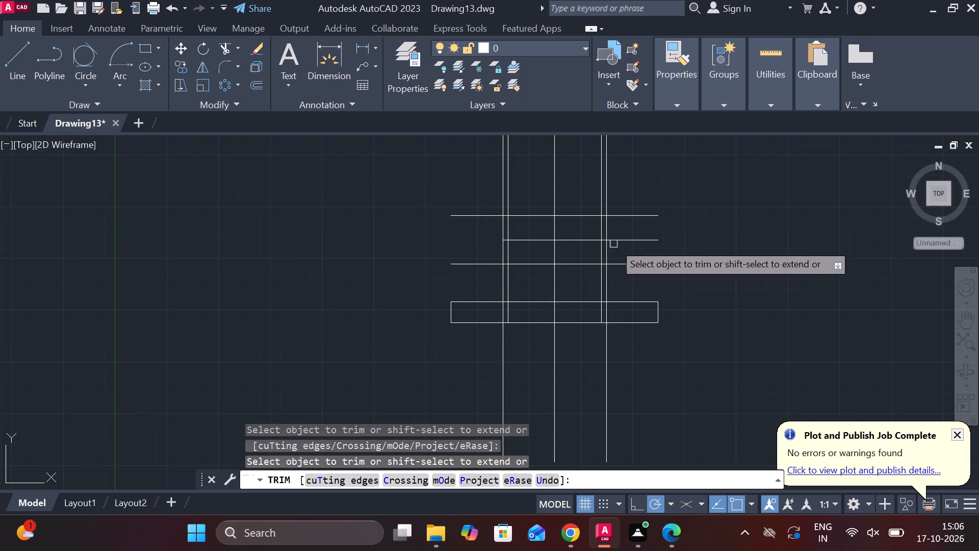
left_click(636, 242)
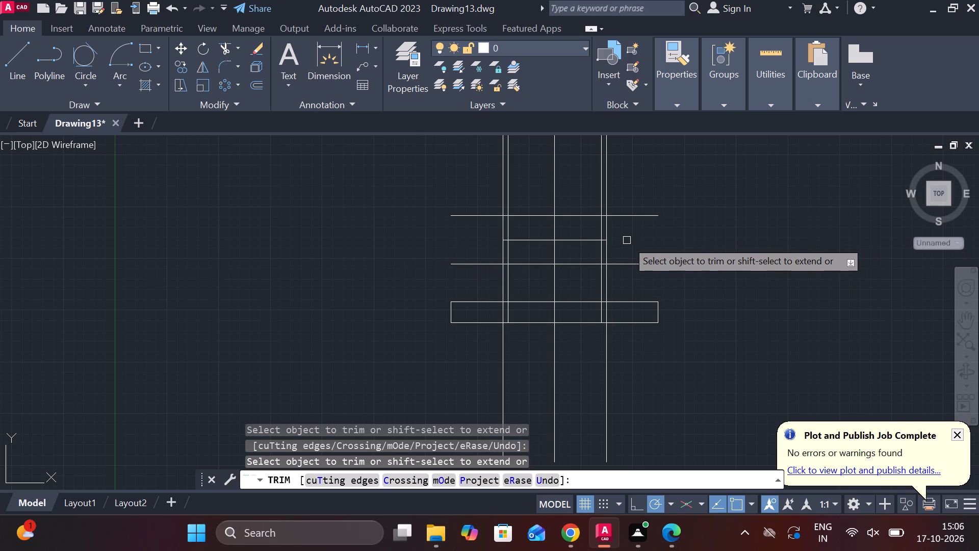
Trim the two inner side lines between the upper and lower of the three horizontal lines.
scroll(624, 240, "up", 2)
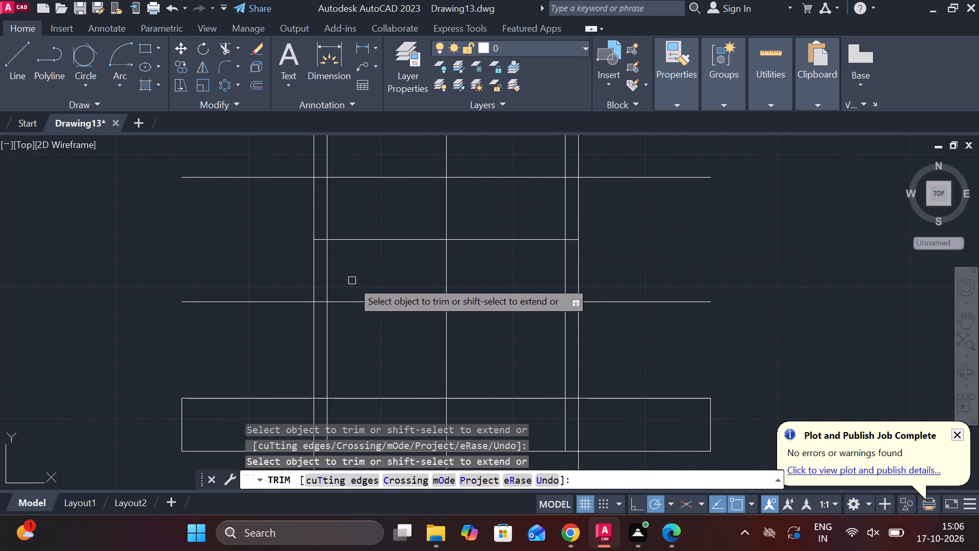
left_click(328, 259)
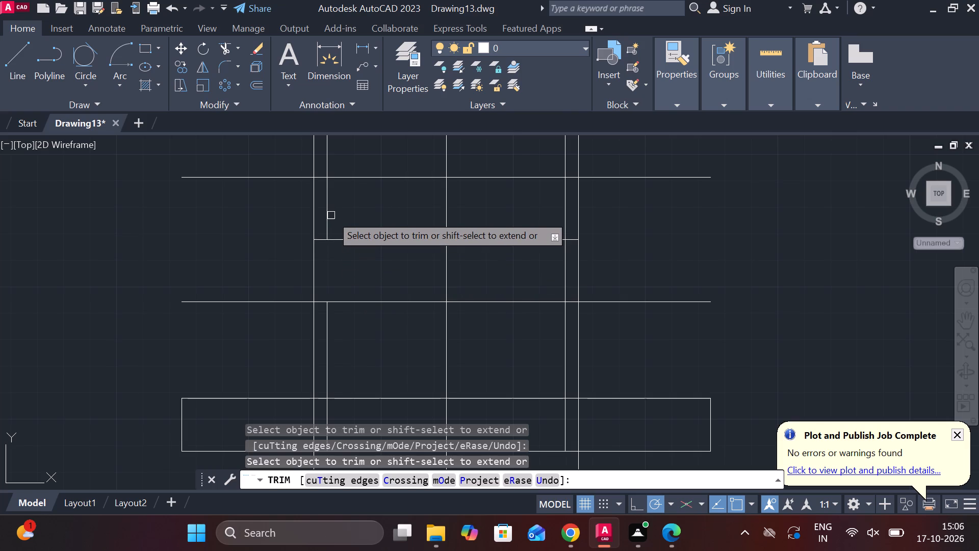
left_click(329, 212)
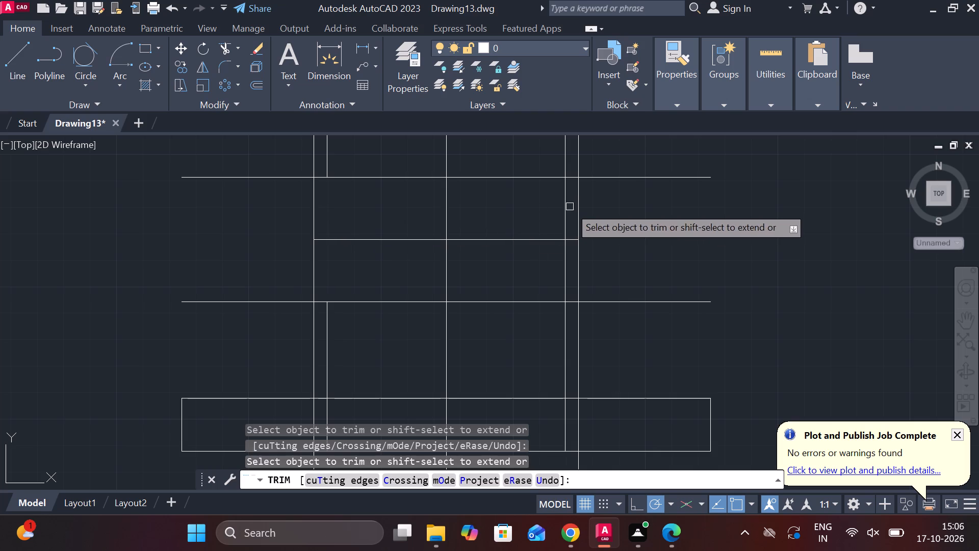
left_click(566, 207)
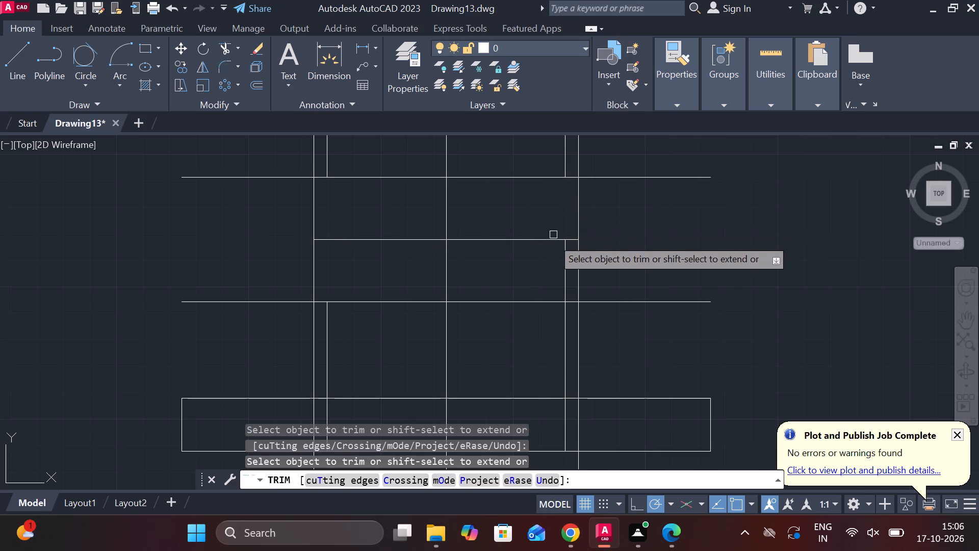
left_click(566, 269)
Trim both outermost vertical lines below the lowest of the three horizontal lines, including the parts through and beneath the rectangle.
scroll(660, 260, "down", 2)
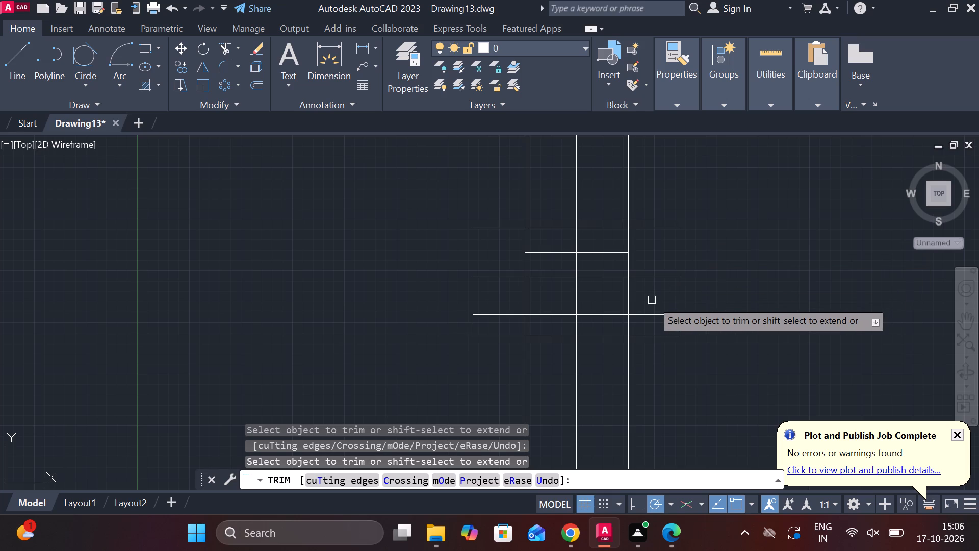
scroll(652, 300, "up", 1)
left_click(613, 396)
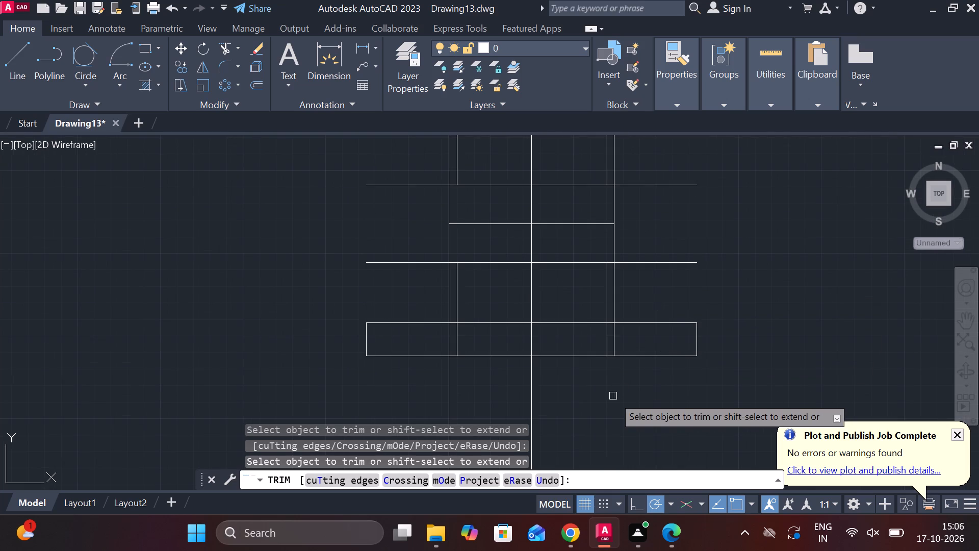
left_click(617, 339)
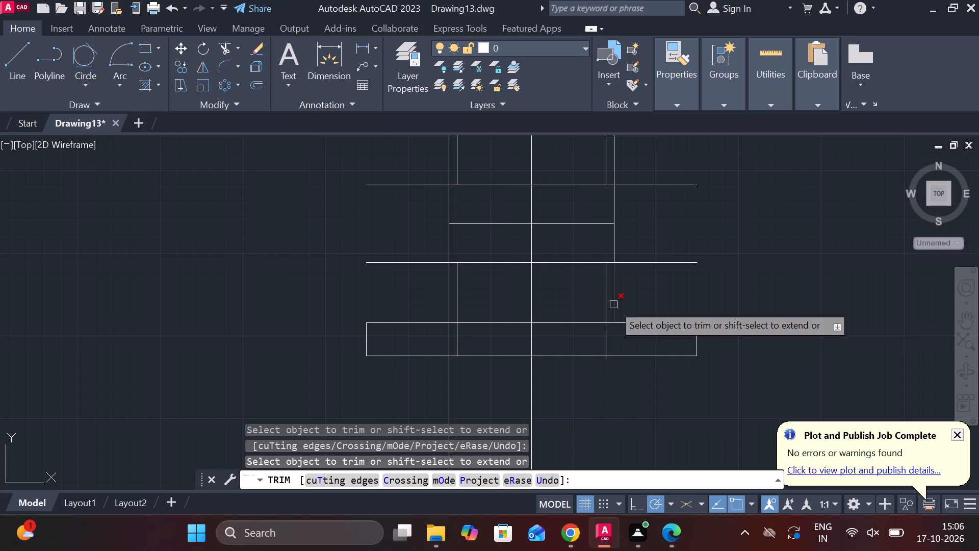
left_click(613, 305)
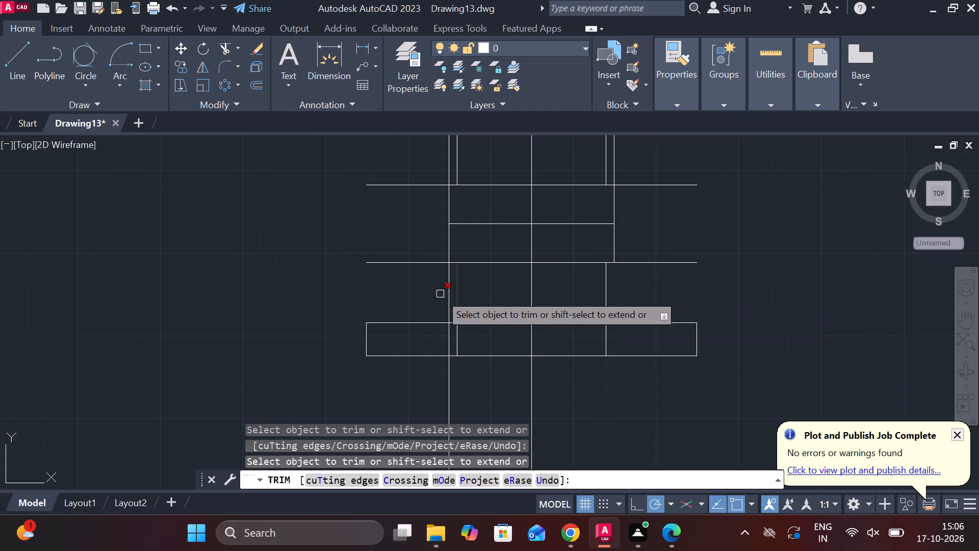
left_click(449, 294)
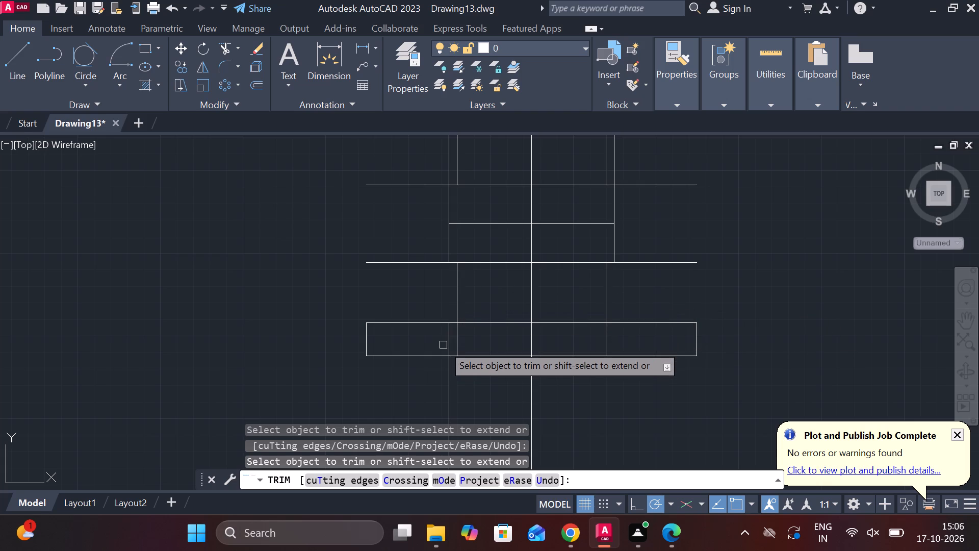
left_click(451, 345)
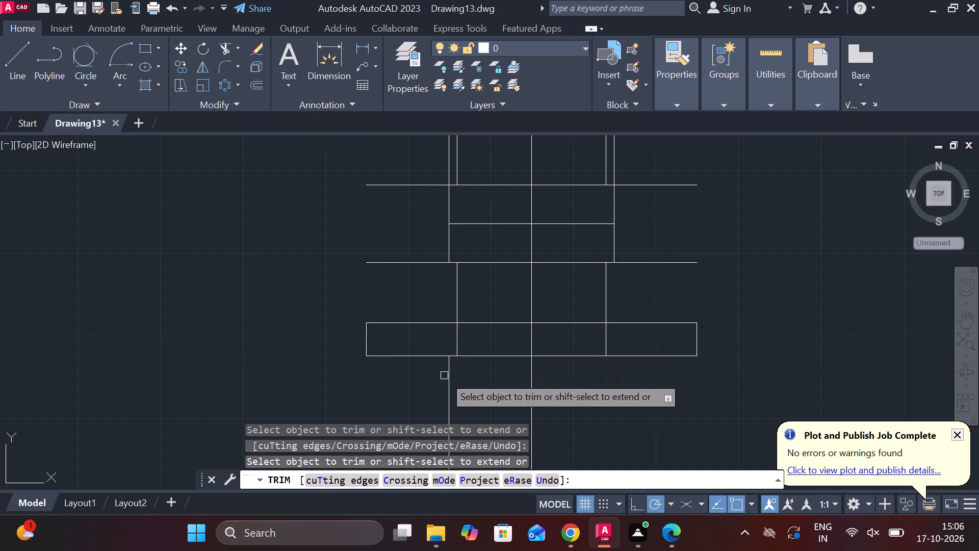
left_click(449, 382)
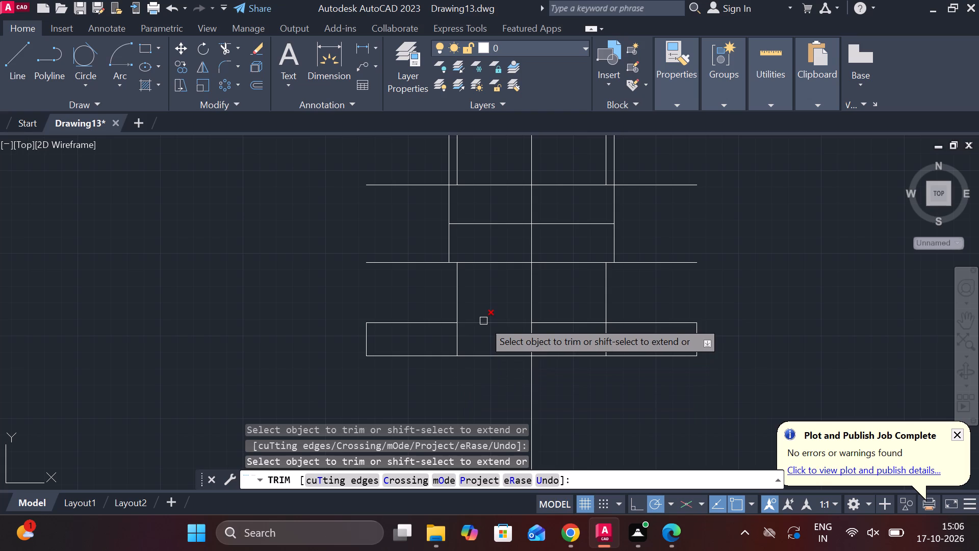
Trim the rectangle's top edge between the two inner side lines, on both sides of the centre line.
left_click(486, 322)
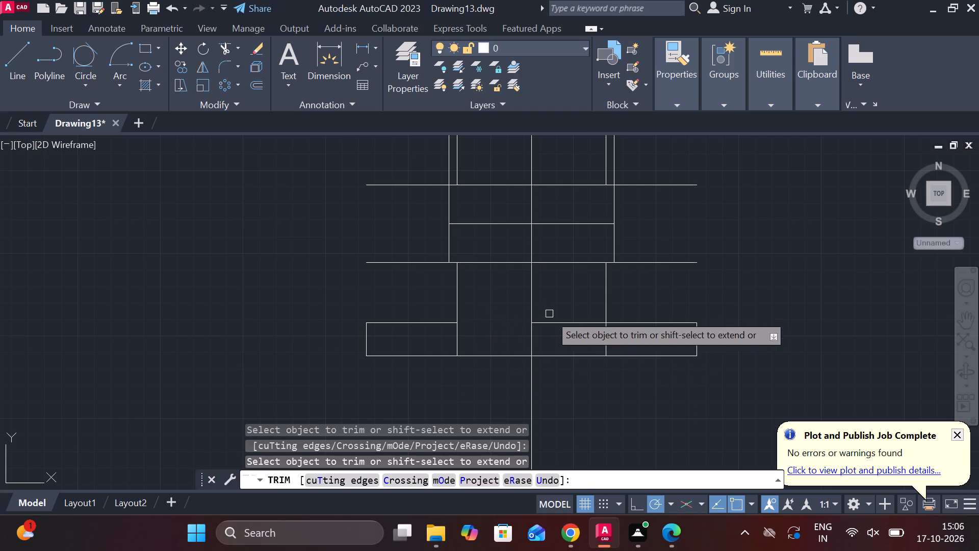
left_click(569, 322)
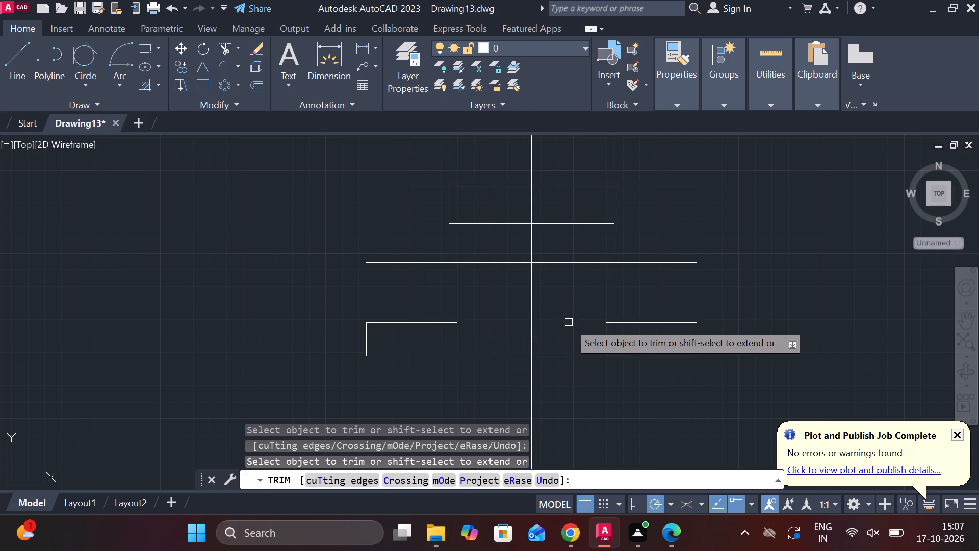
scroll(639, 295, "down", 1)
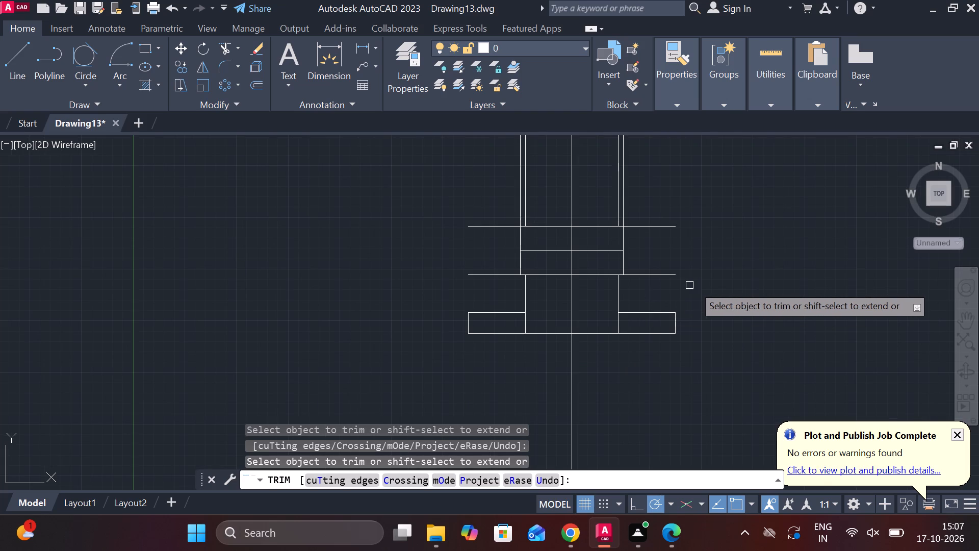
key("Escape")
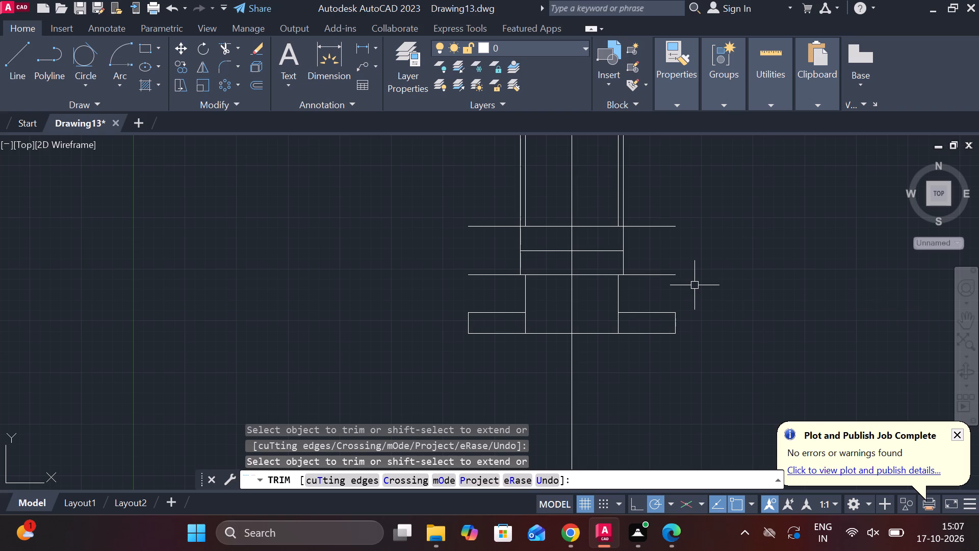
Measure the vertical distance from the base's bottom edge to the middle horizontal line with a linear dimension.
left_click(364, 45)
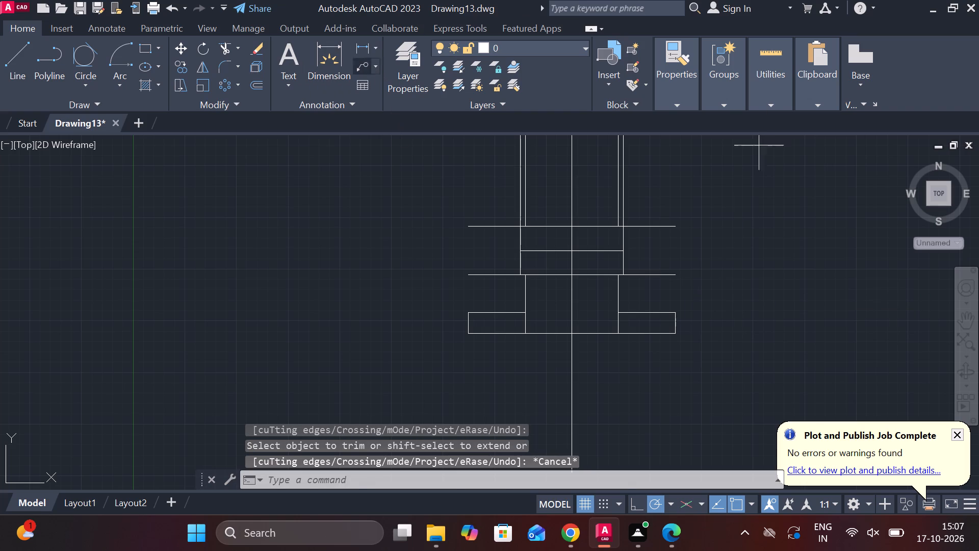
left_click(594, 335)
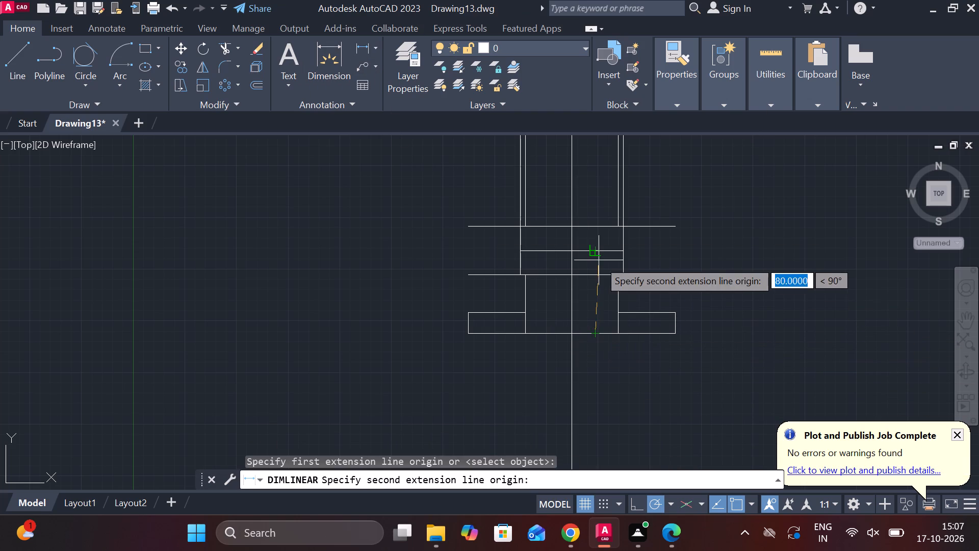
left_click(599, 254)
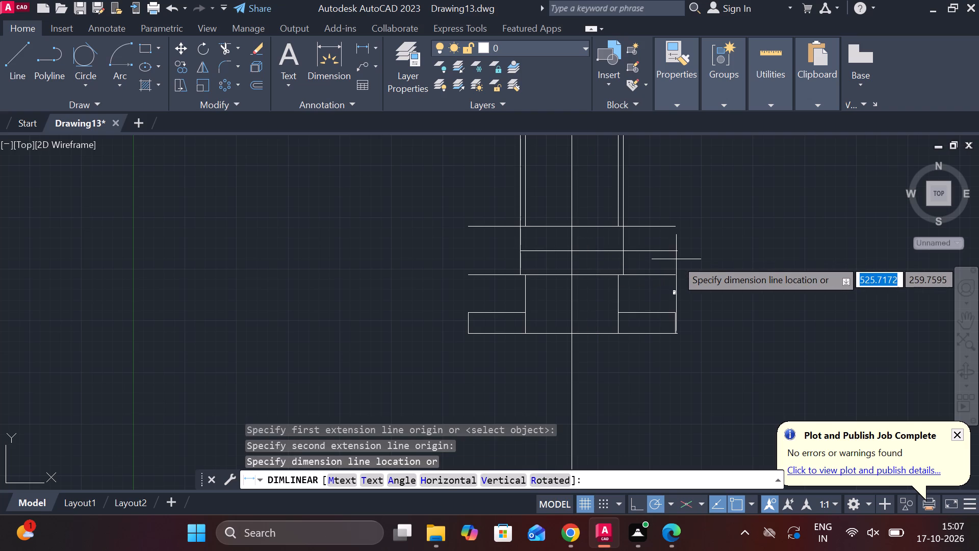
scroll(676, 259, "up", 2)
scroll(676, 259, "down", 2)
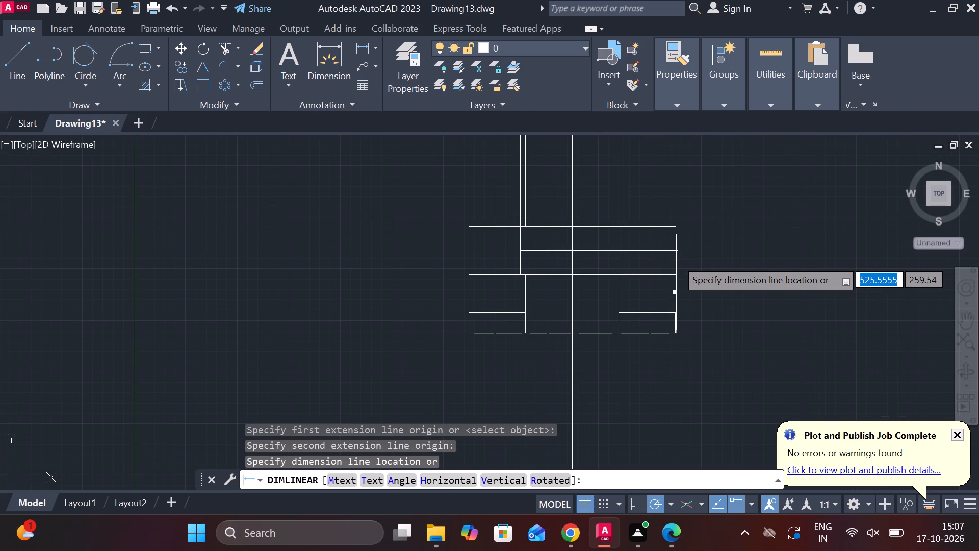
key("Escape")
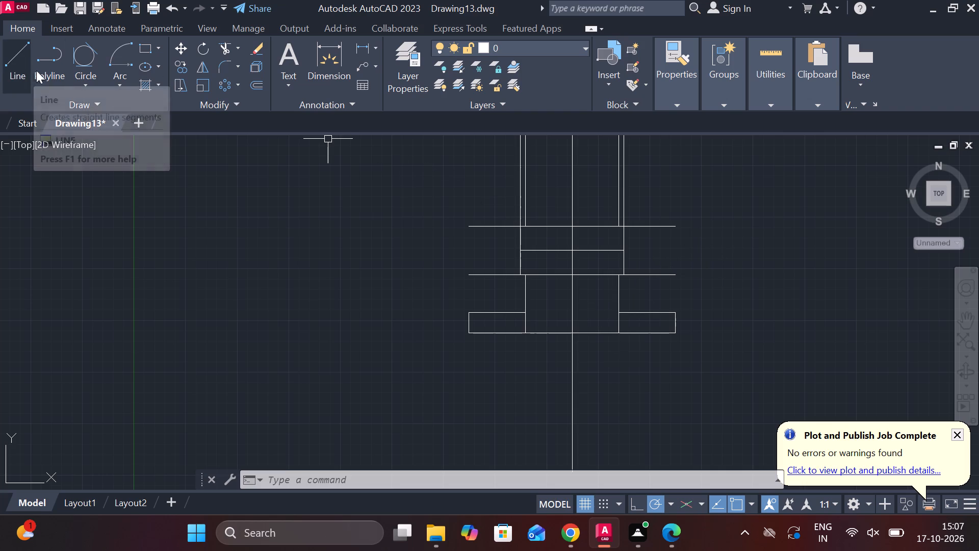
Copy the lower right inner side line 12 units to the right.
left_click(620, 301)
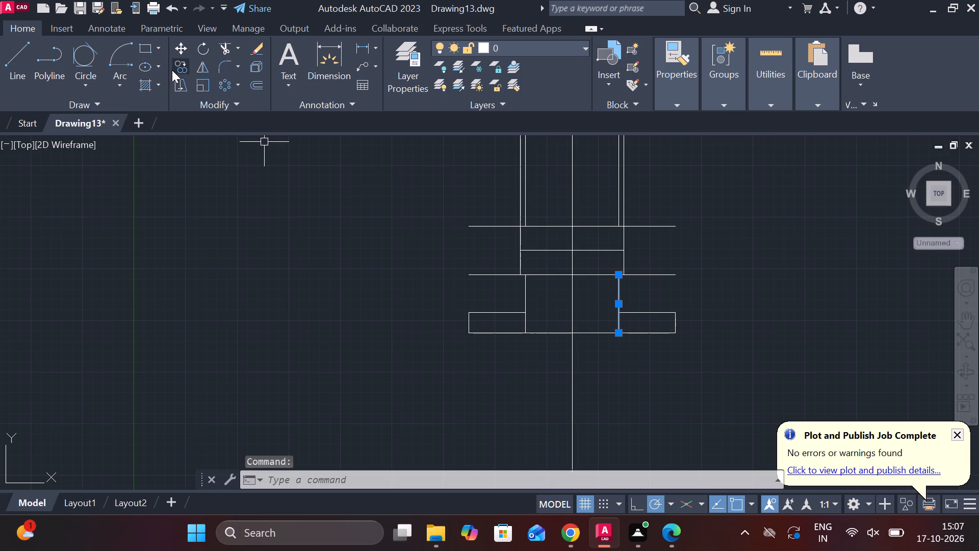
left_click(185, 67)
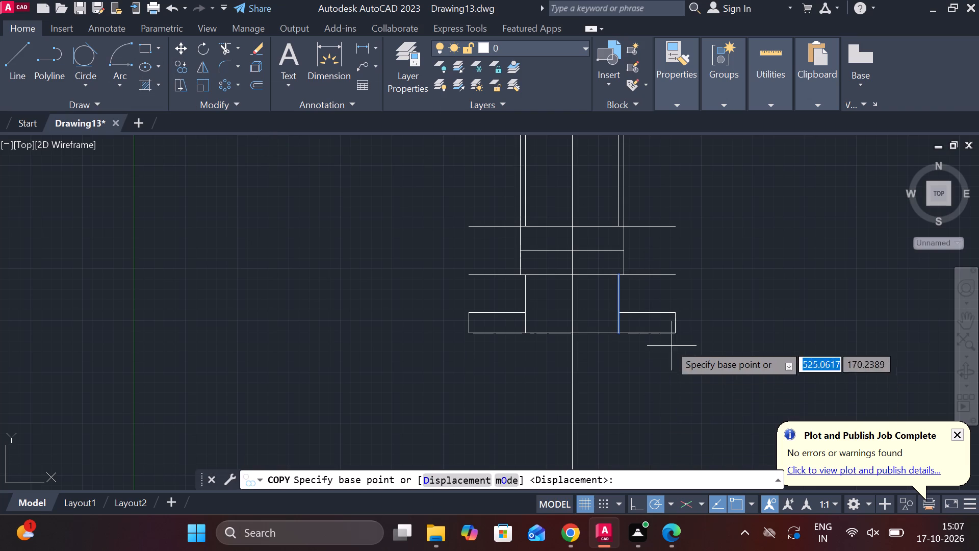
left_click(620, 306)
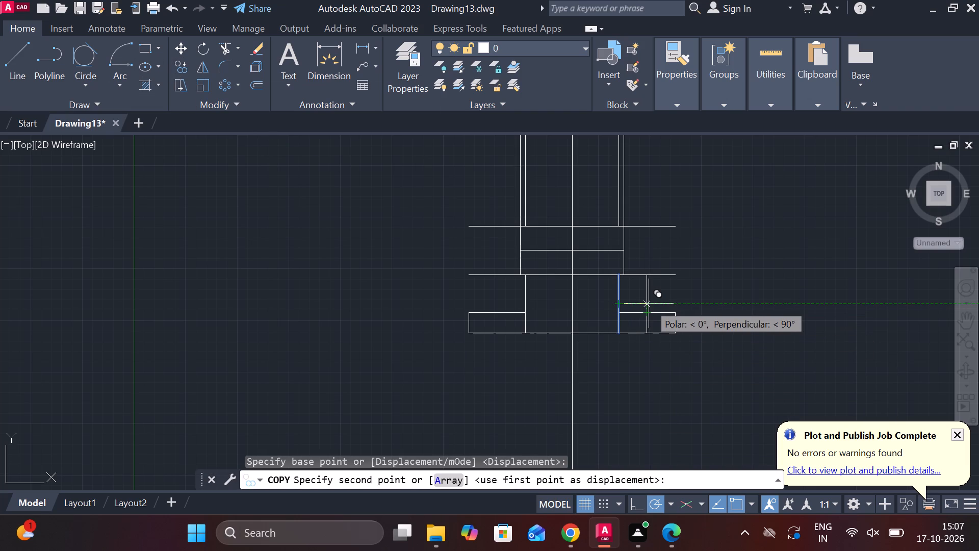
type("12")
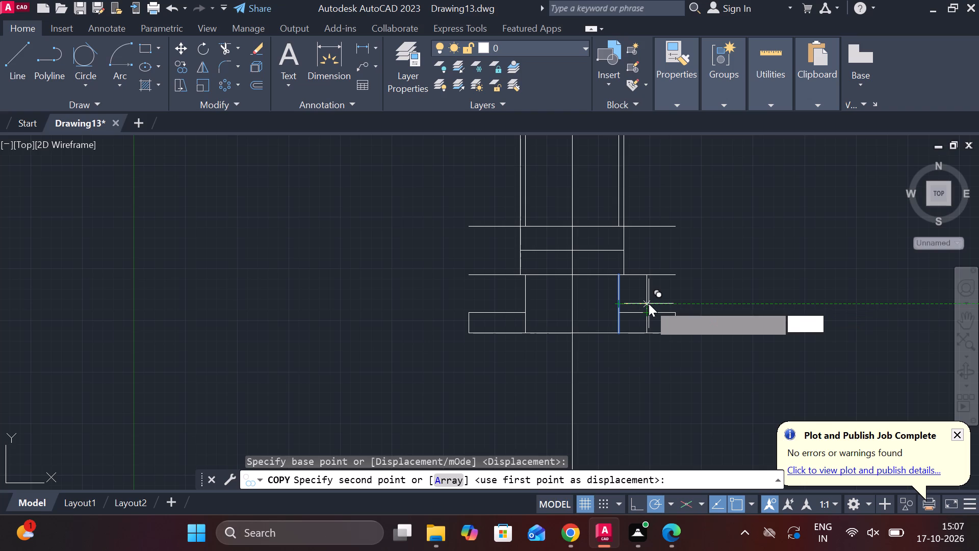
key("Return")
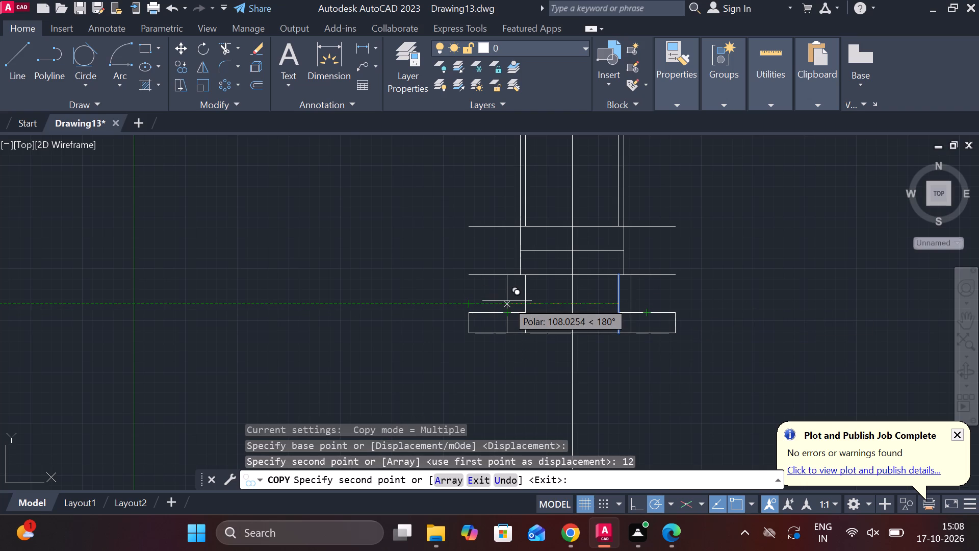
key("Escape")
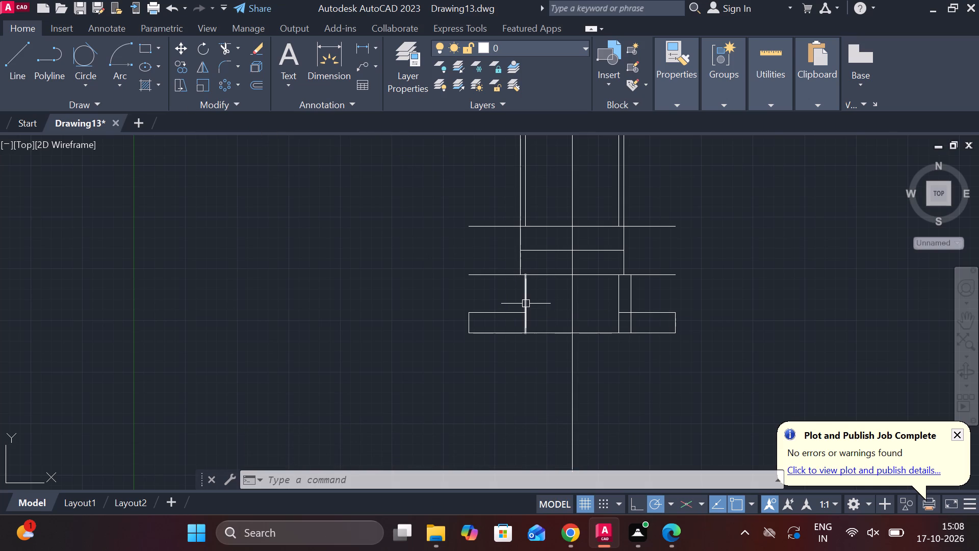
Copy the lower left inner side line 12 units to the left.
left_click(526, 304)
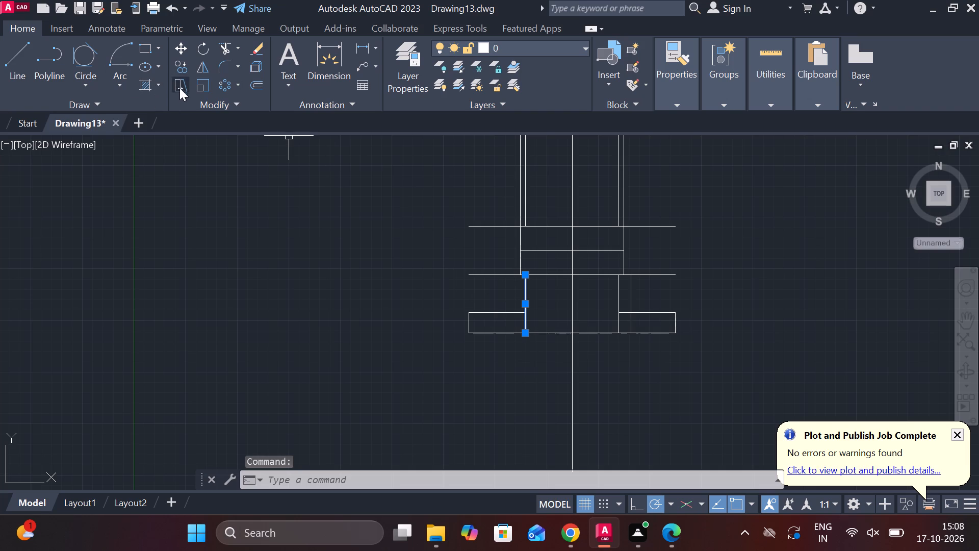
left_click(179, 66)
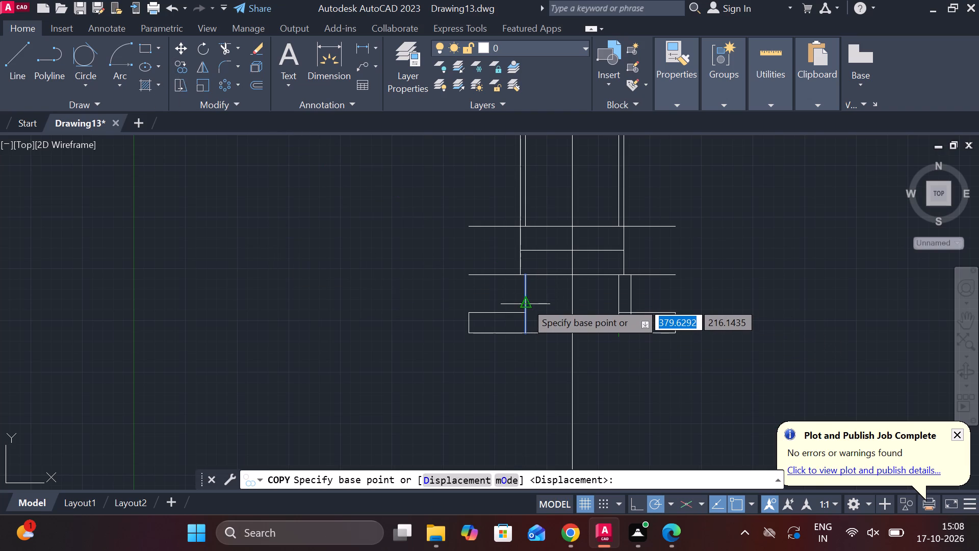
left_click(526, 302)
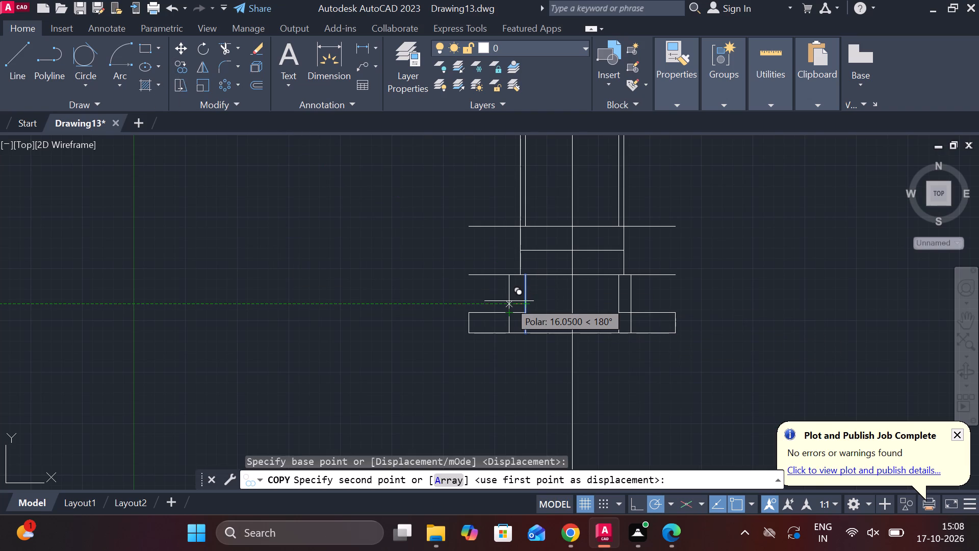
type("12")
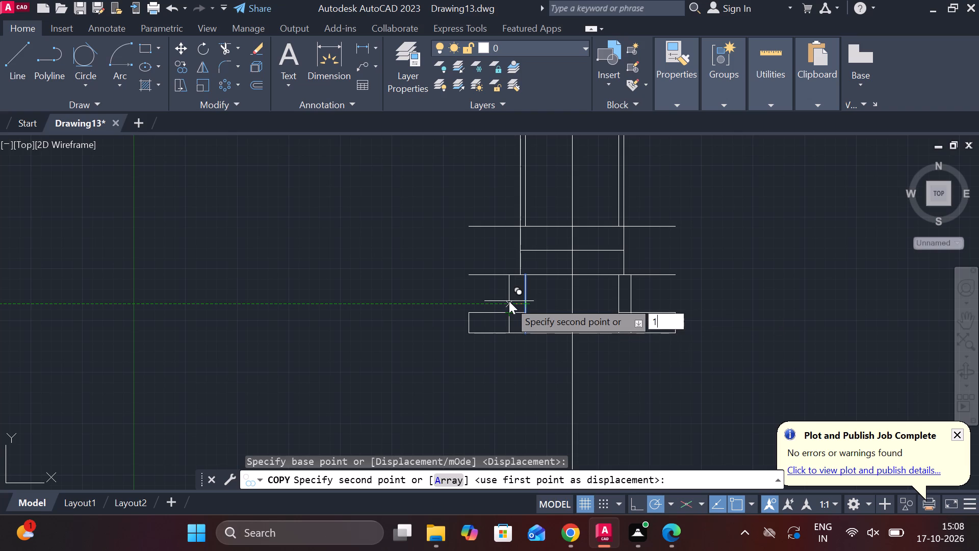
key("Return")
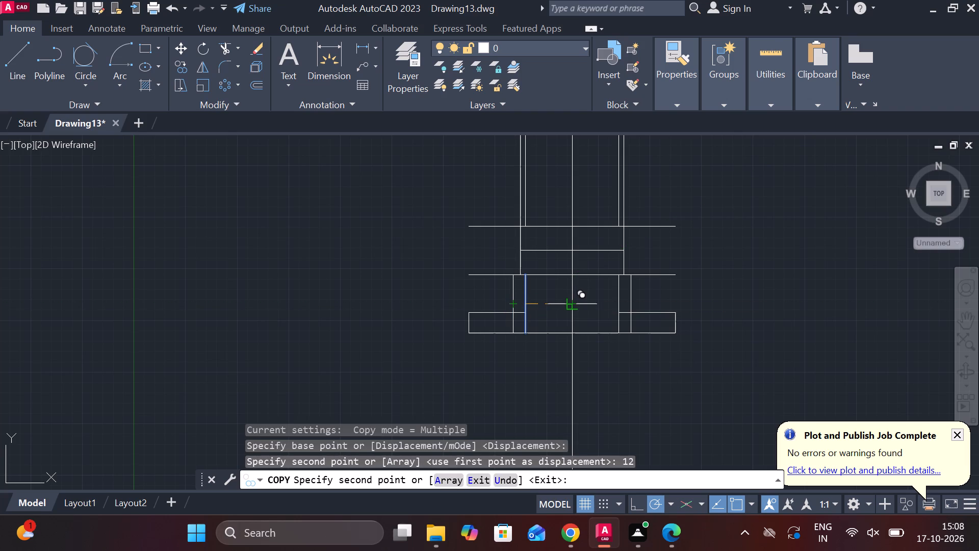
key("Escape")
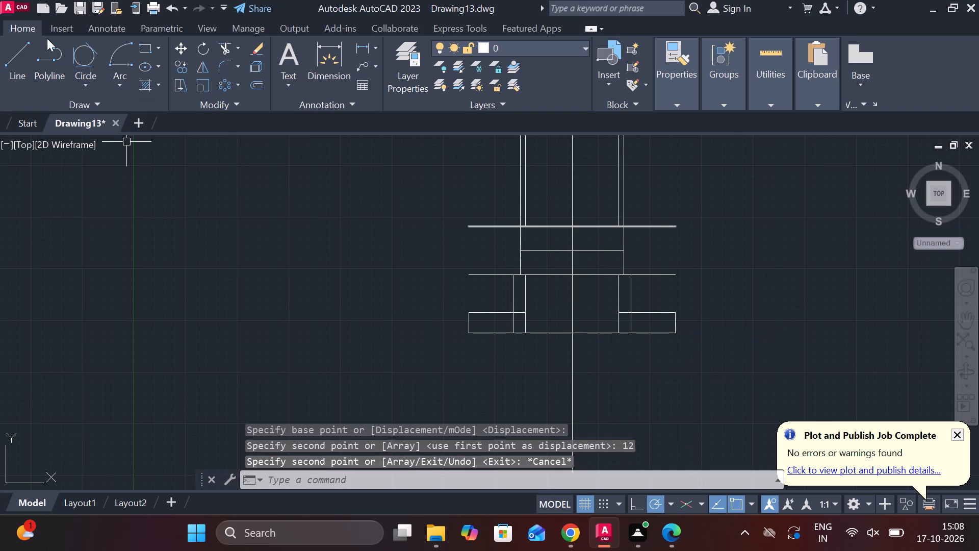
Trim both copied side lines inside the base, and the base's top edge between each copied line and its neighbouring inner side line.
left_click(223, 50)
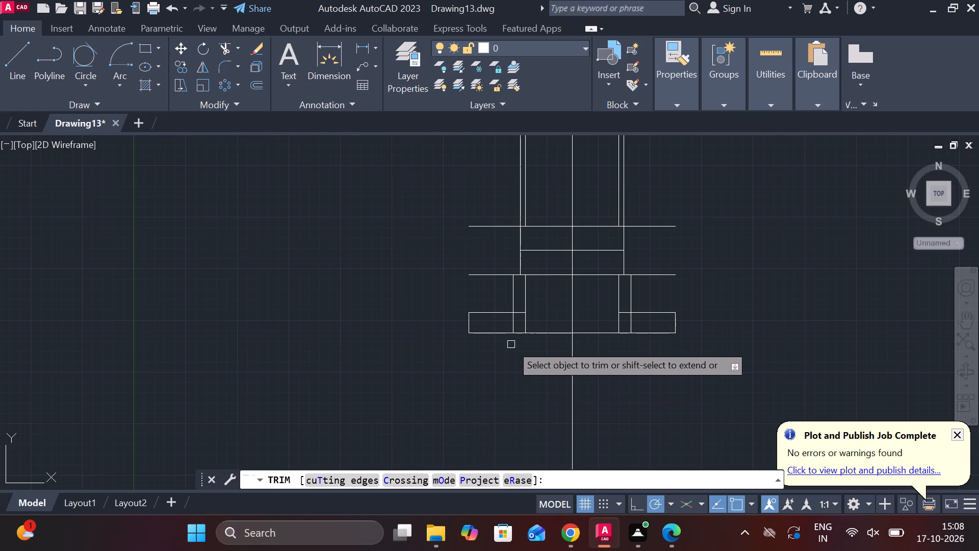
left_click(511, 328)
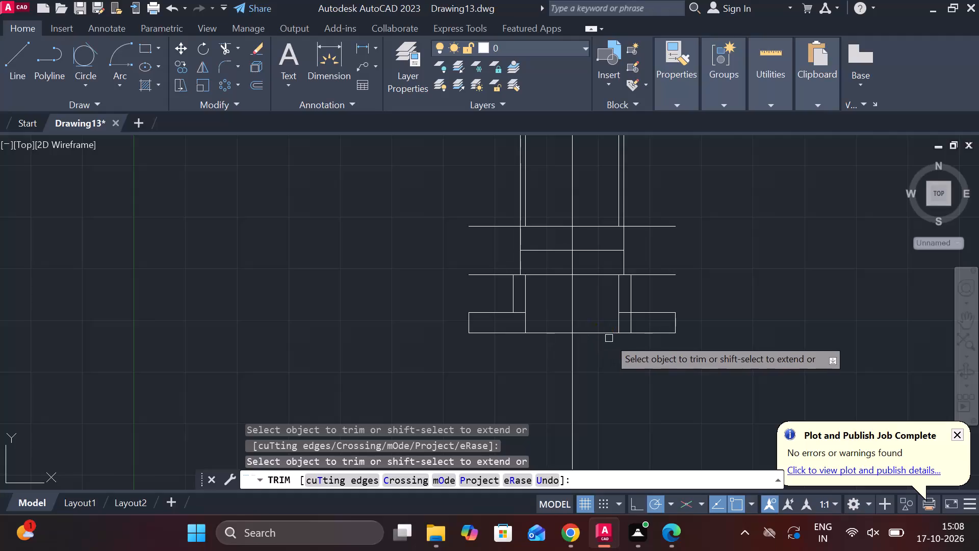
left_click(631, 323)
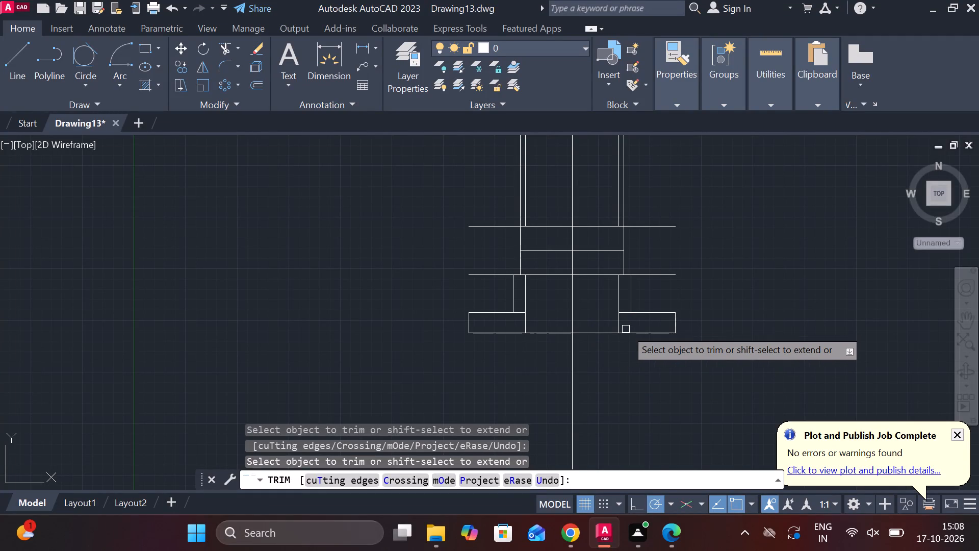
scroll(626, 329, "up", 2)
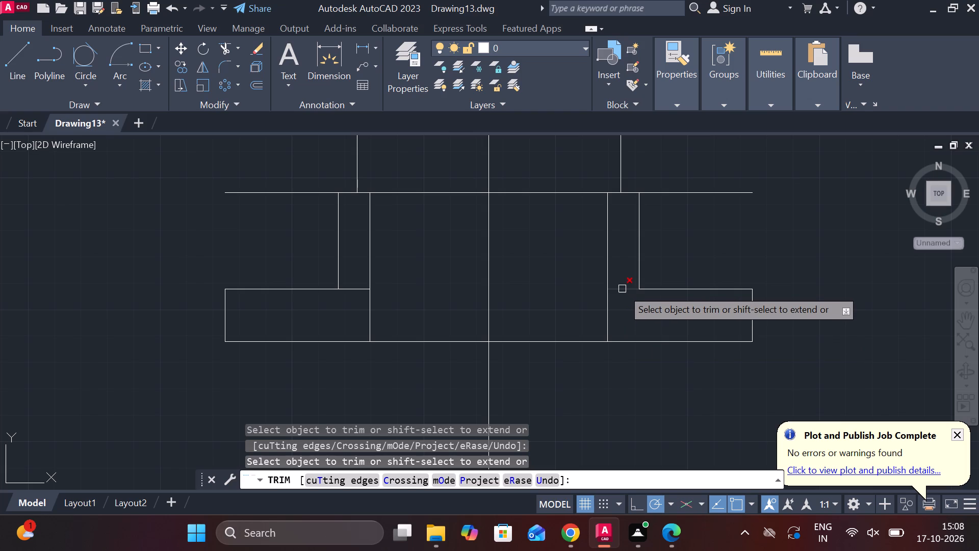
left_click(622, 289)
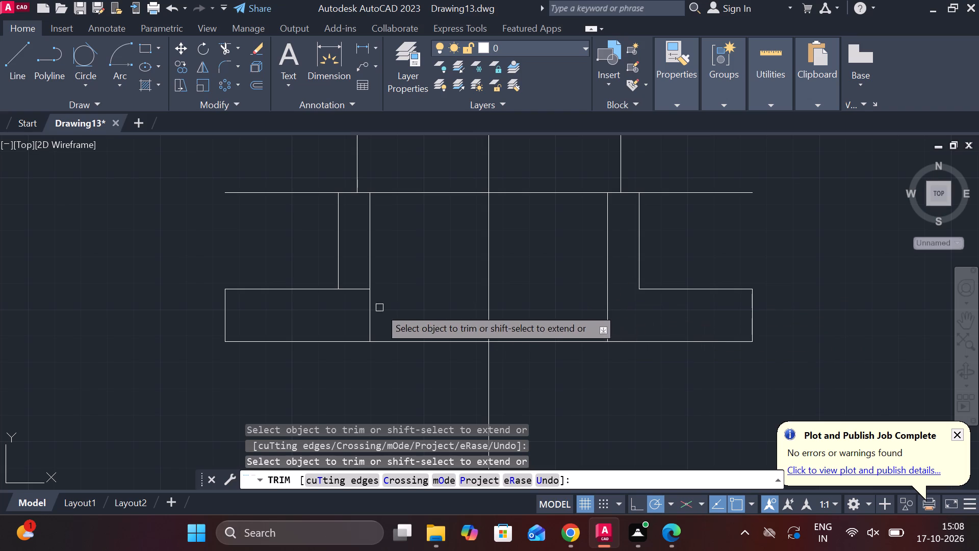
left_click(350, 289)
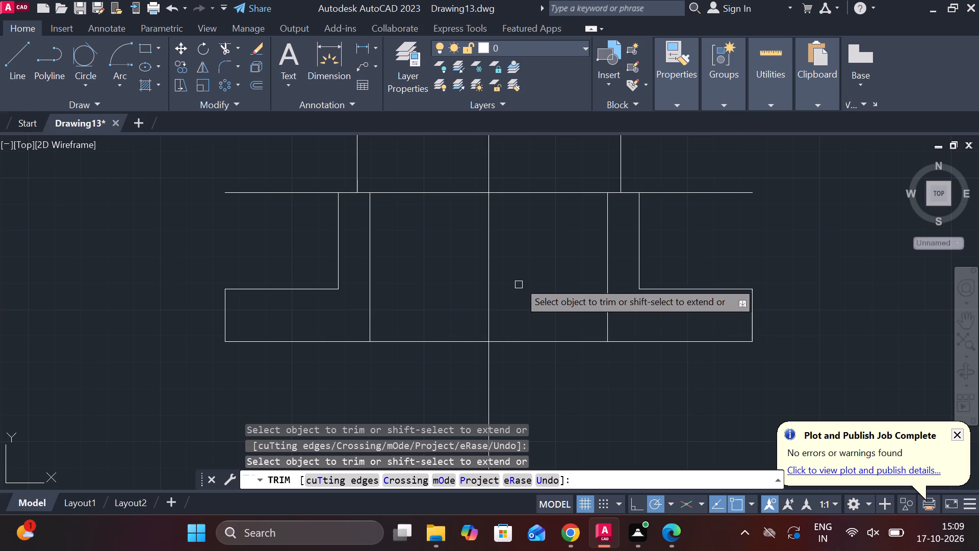
key("Escape")
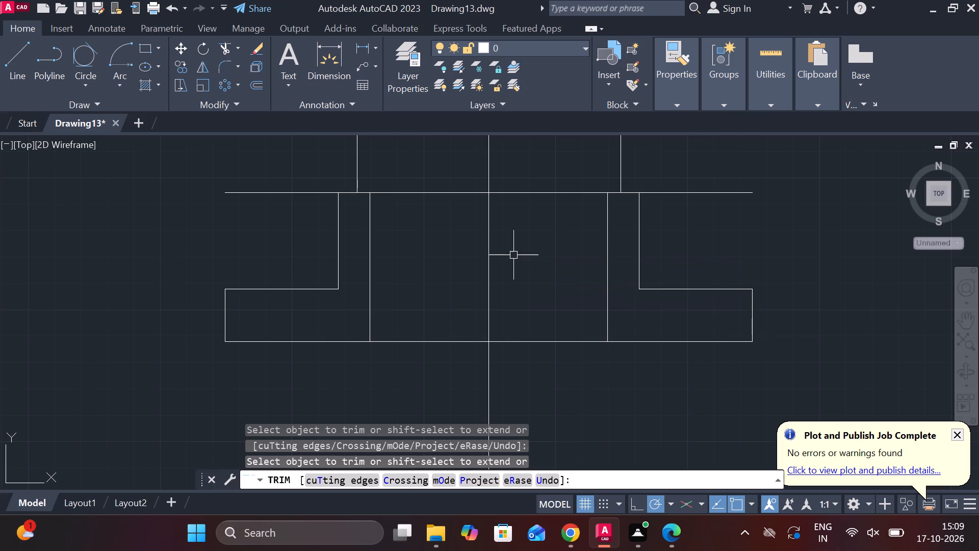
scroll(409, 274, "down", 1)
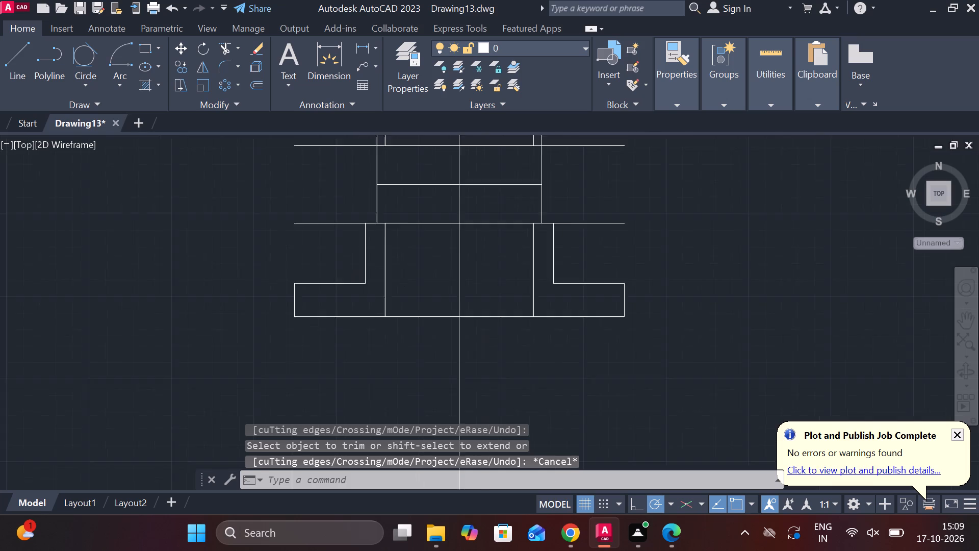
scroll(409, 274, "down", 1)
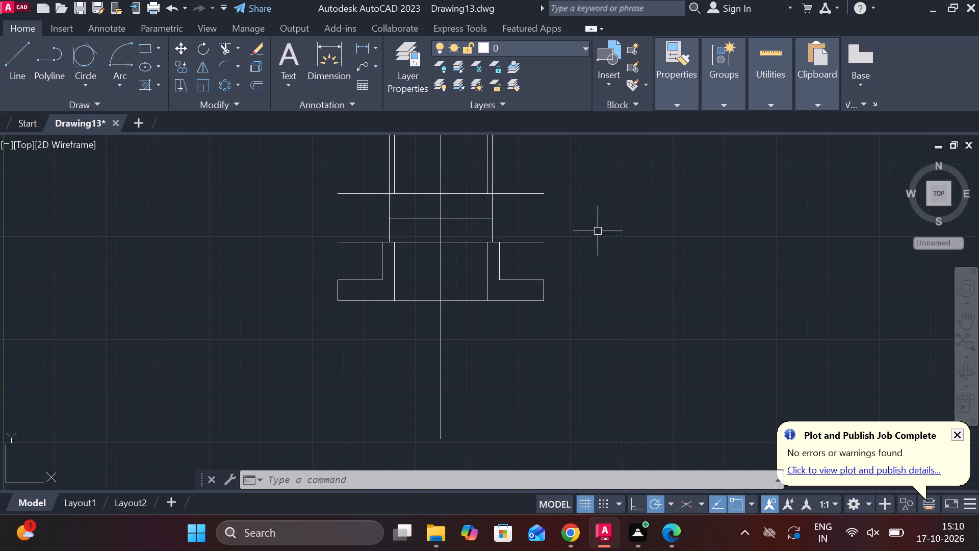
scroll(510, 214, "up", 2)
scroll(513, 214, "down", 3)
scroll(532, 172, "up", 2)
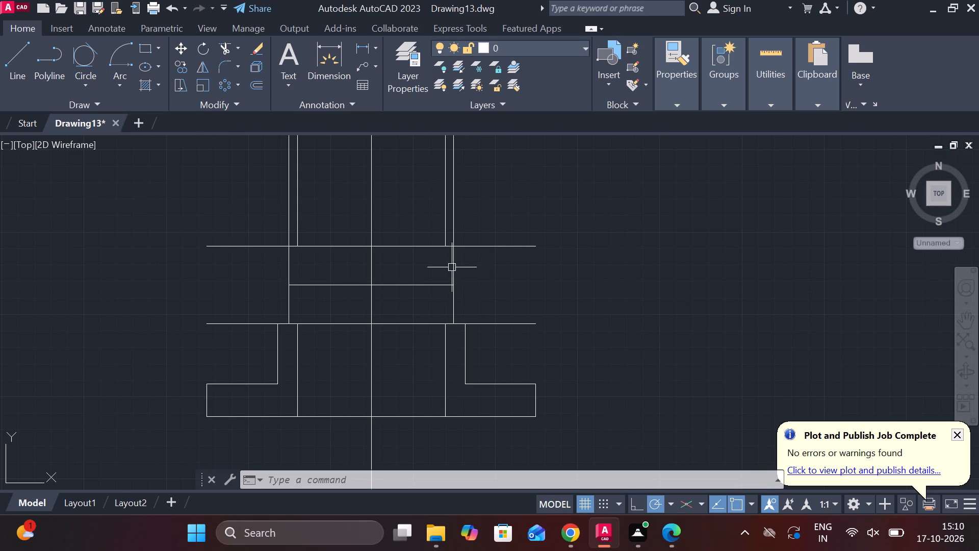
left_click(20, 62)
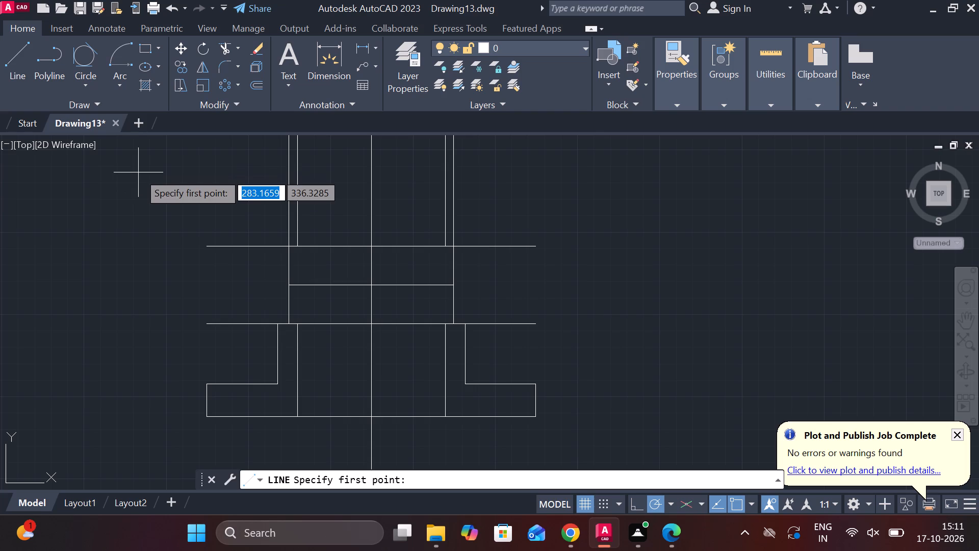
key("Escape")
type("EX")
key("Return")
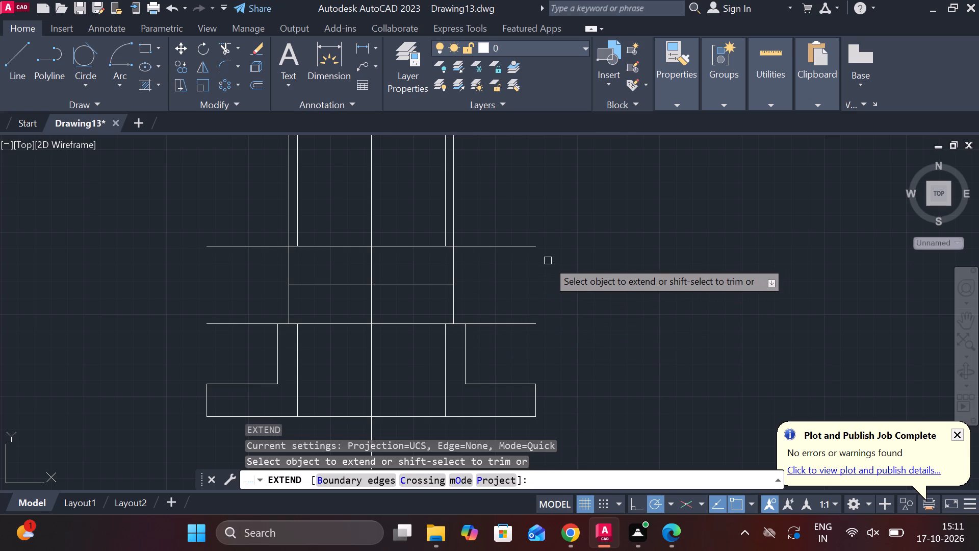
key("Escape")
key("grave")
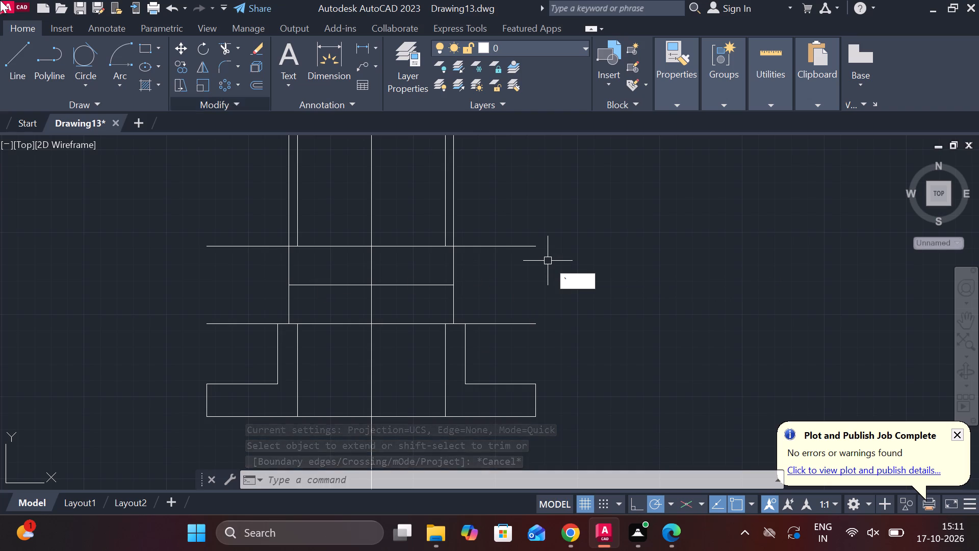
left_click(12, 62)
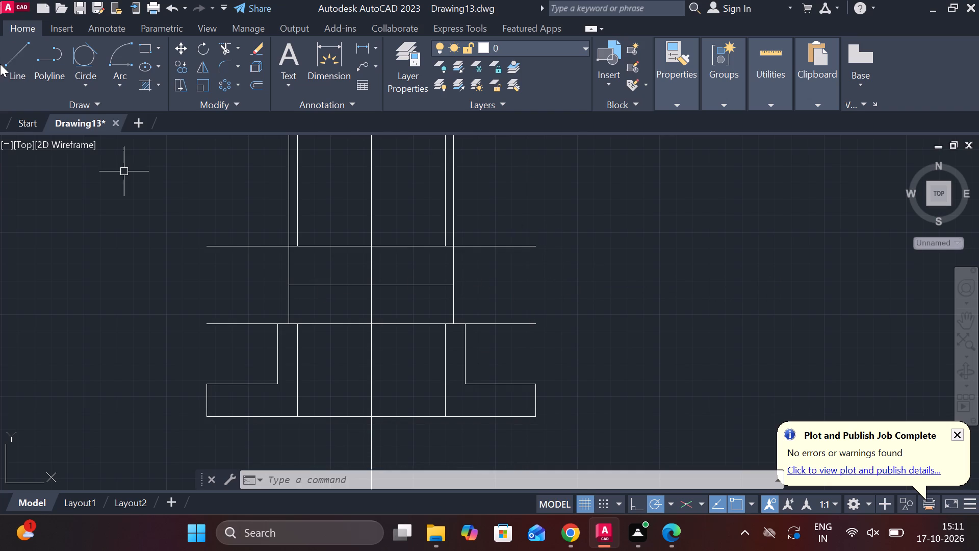
Close both open ends of the collar with vertical lines joining the endpoints of its upper and lower horizontal edges.
left_click(24, 50)
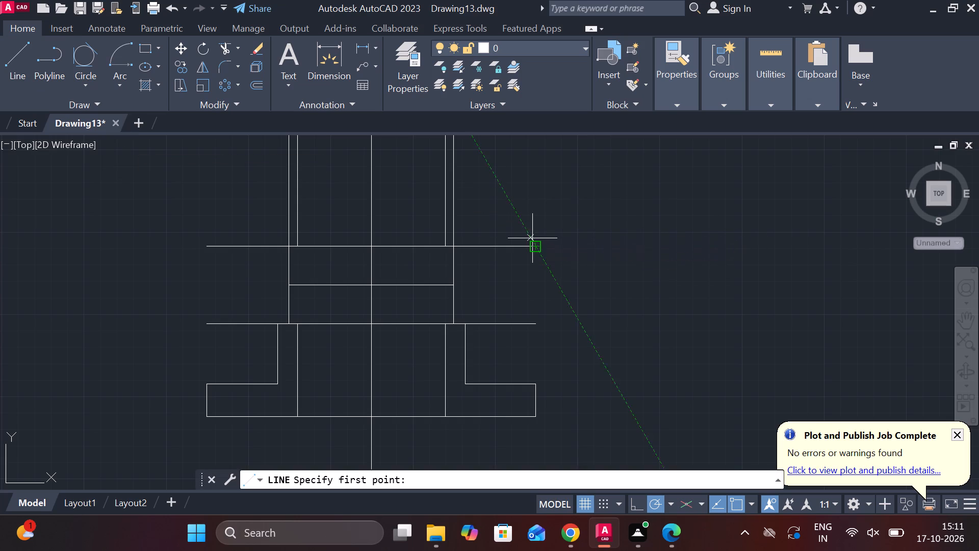
left_click(533, 241)
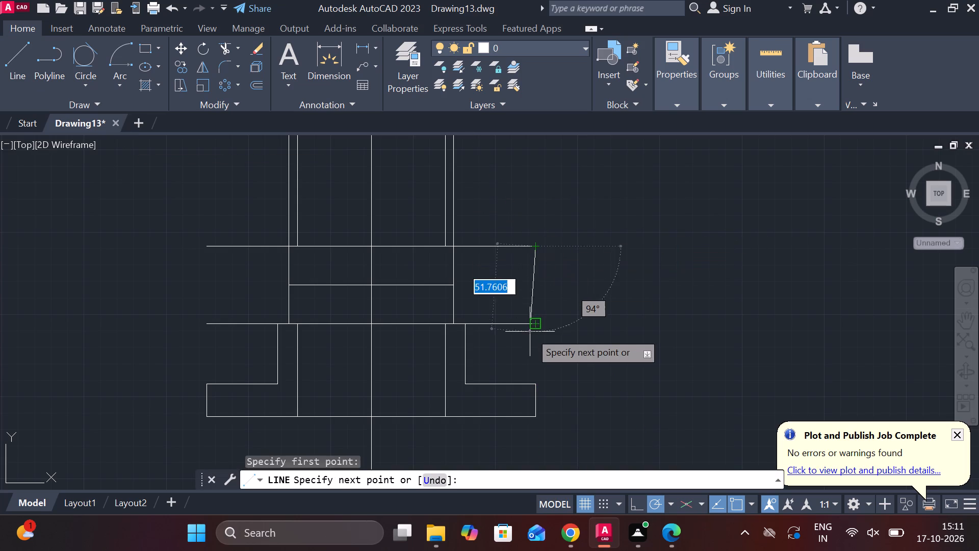
left_click(534, 323)
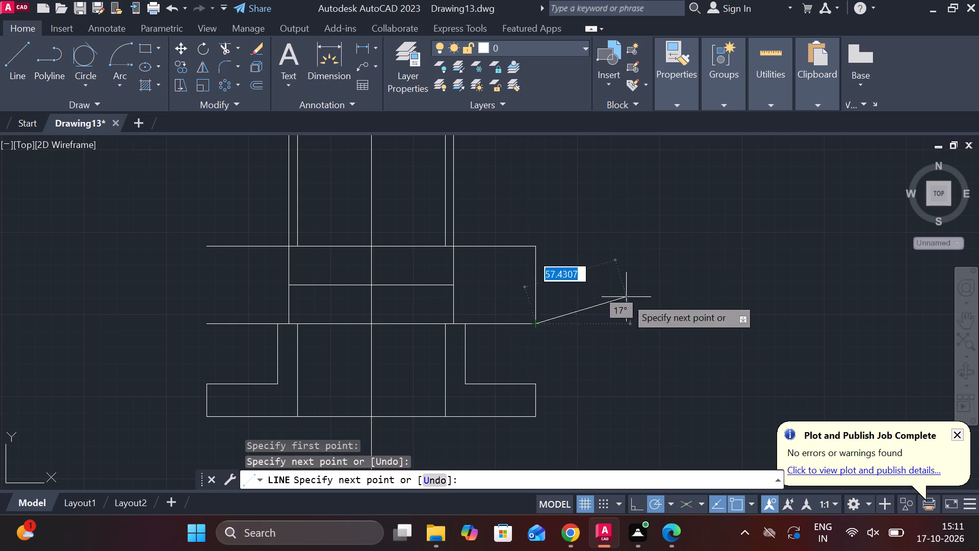
key("Escape")
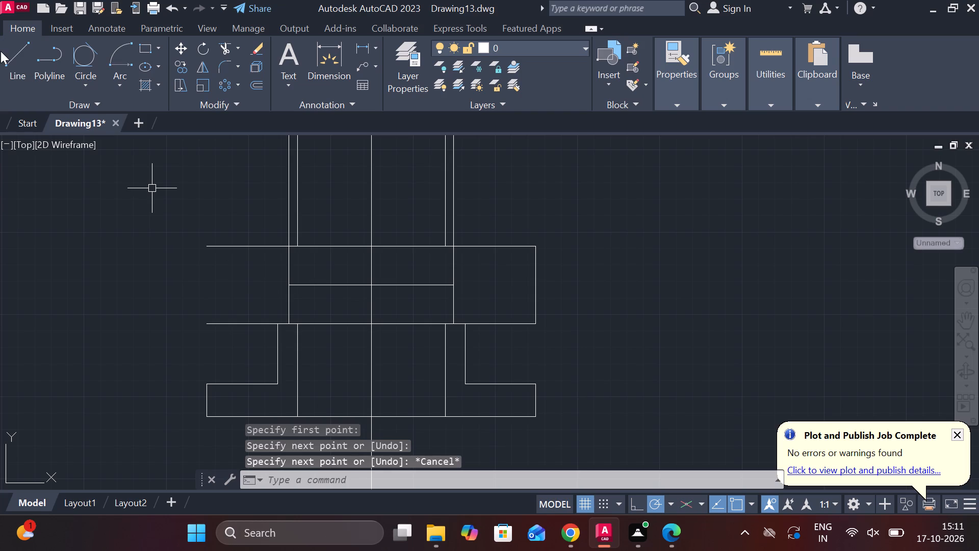
left_click(15, 51)
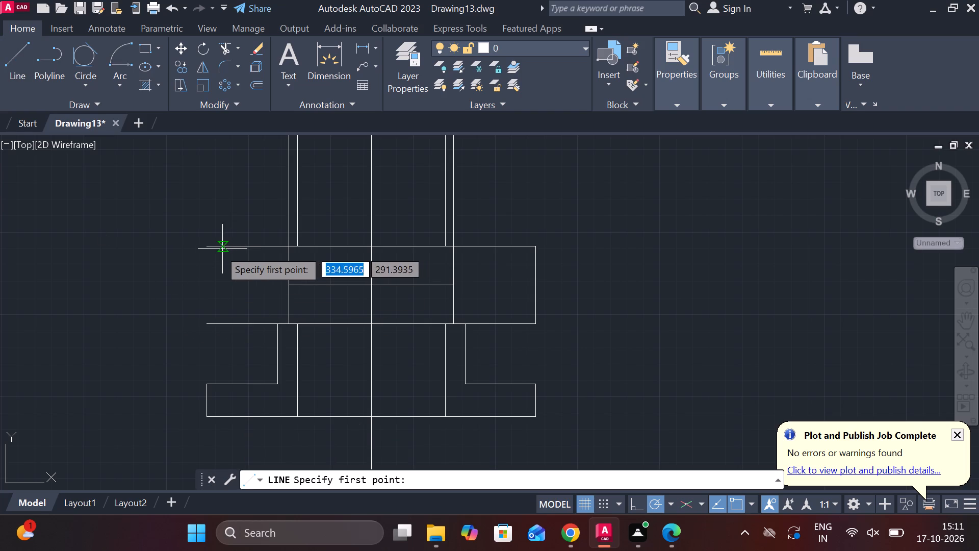
left_click(209, 248)
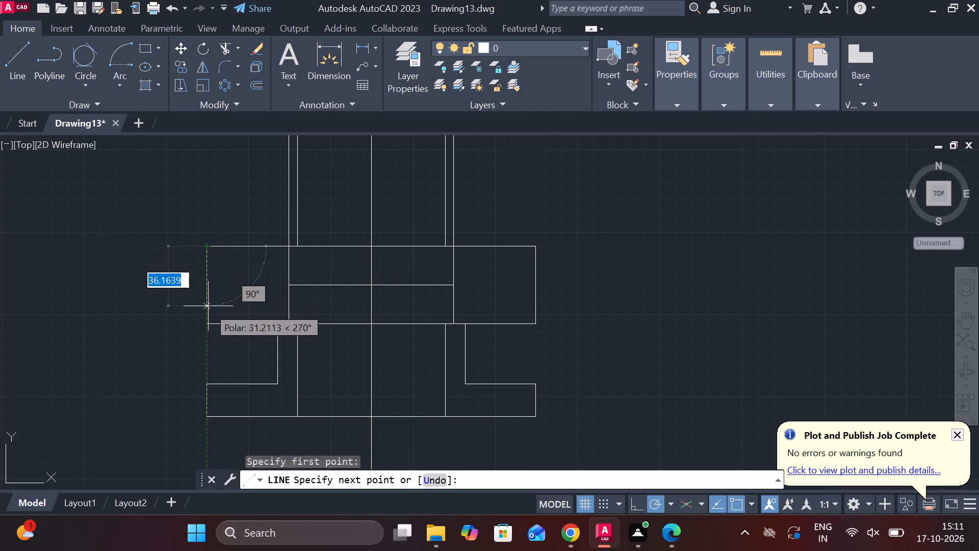
left_click(210, 323)
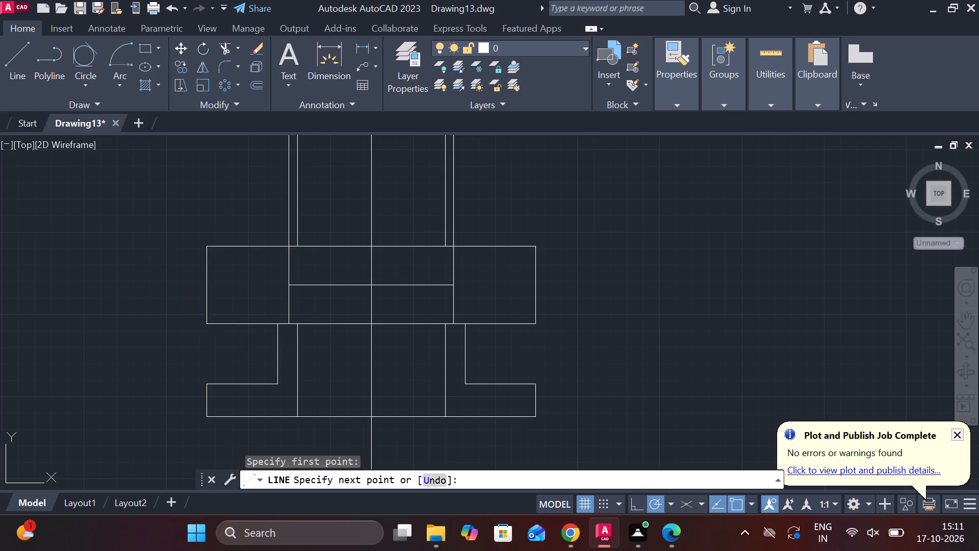
key("Escape")
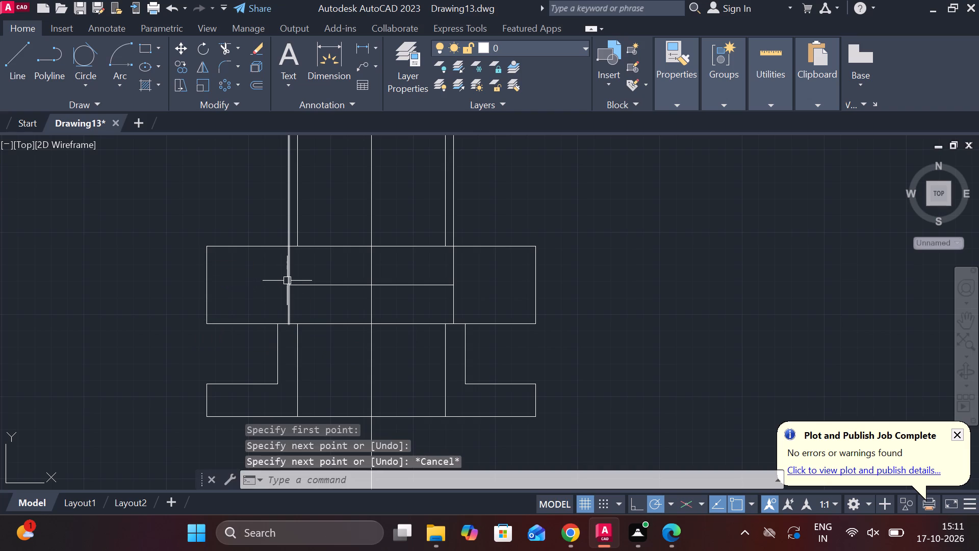
Extend the collar's middle horizontal line in both directions to the collar's outer vertical edges.
type("EX")
key("Return")
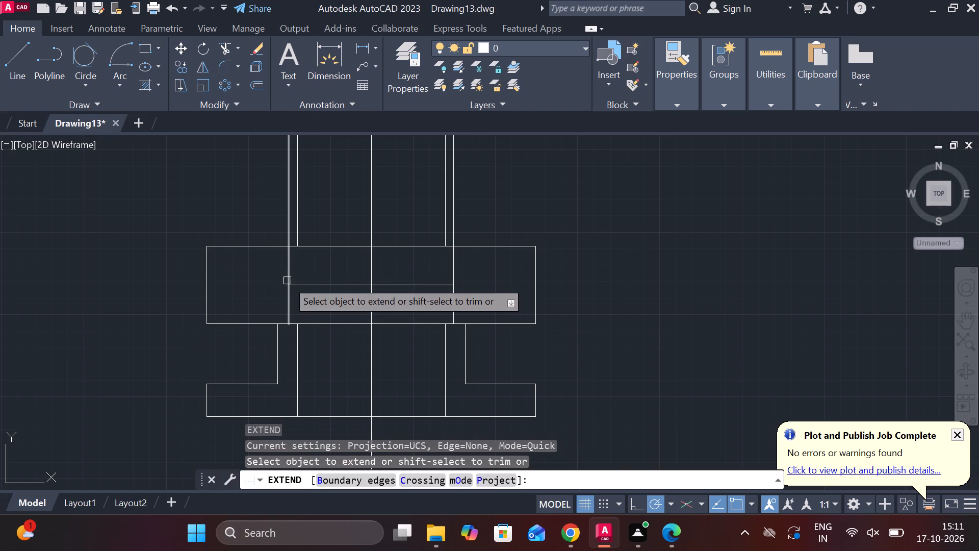
left_click(411, 282)
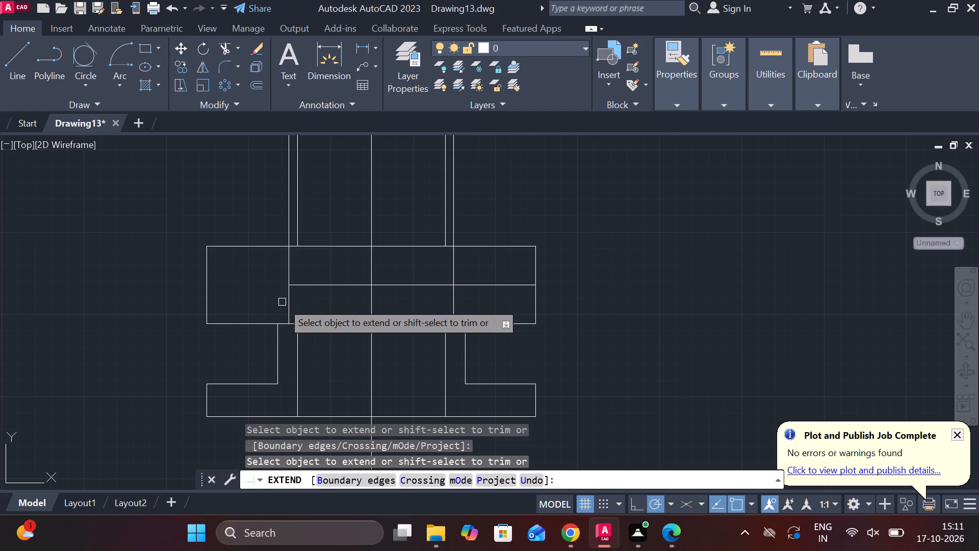
left_click(311, 287)
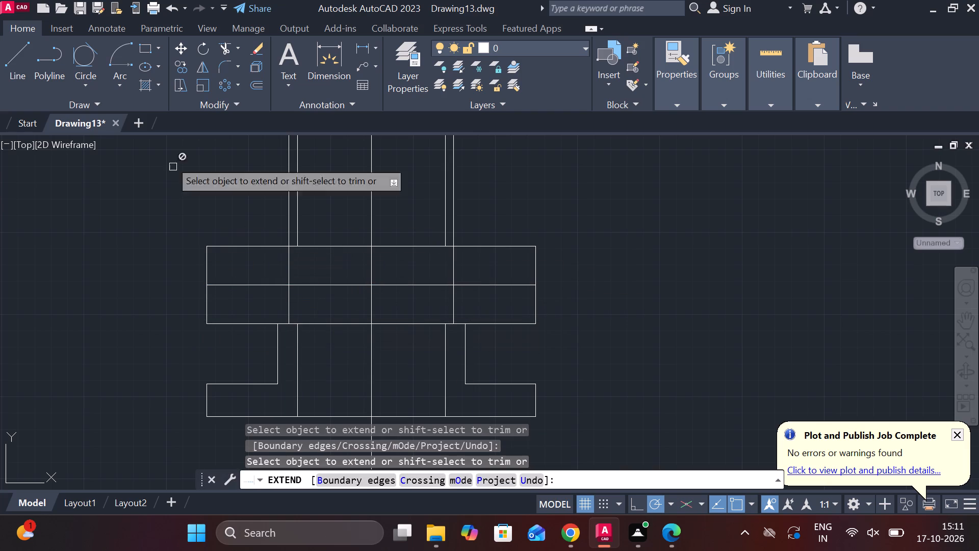
key("Escape")
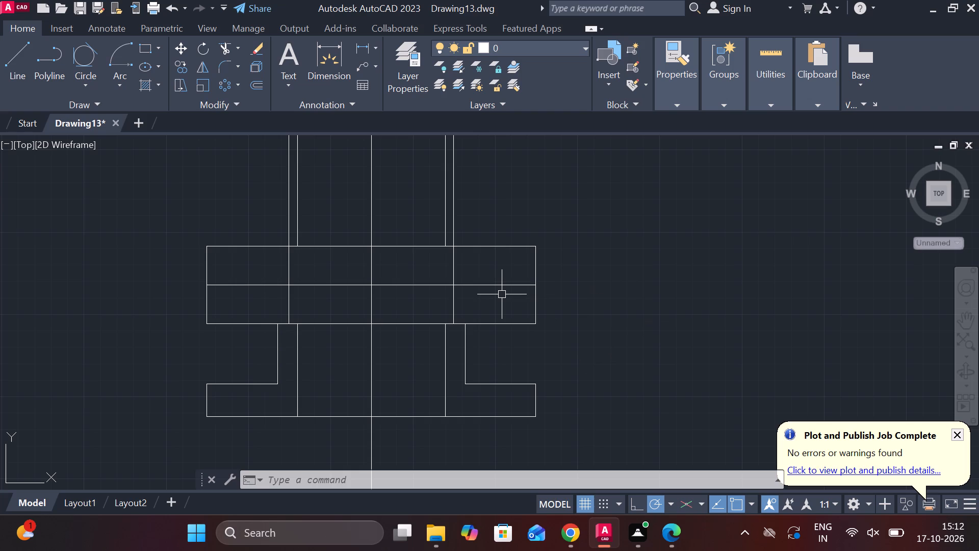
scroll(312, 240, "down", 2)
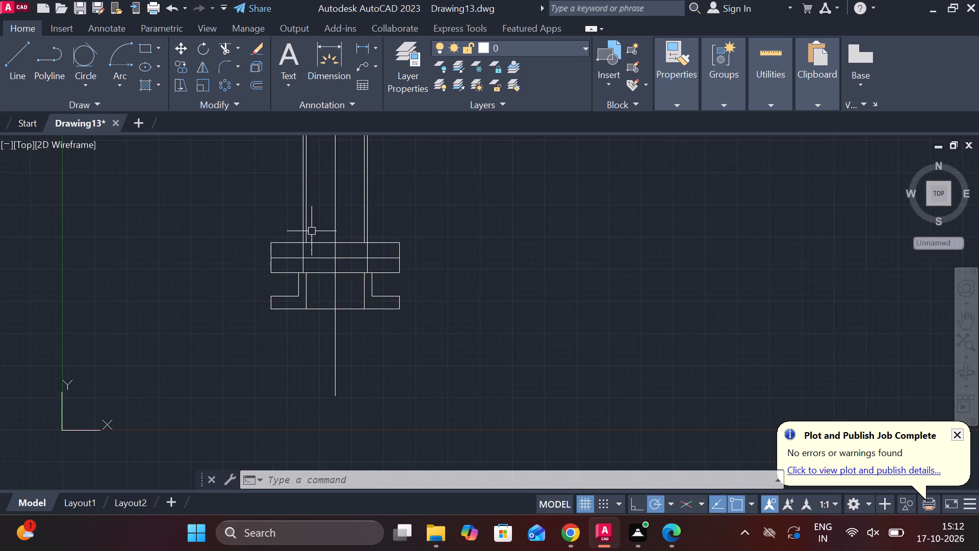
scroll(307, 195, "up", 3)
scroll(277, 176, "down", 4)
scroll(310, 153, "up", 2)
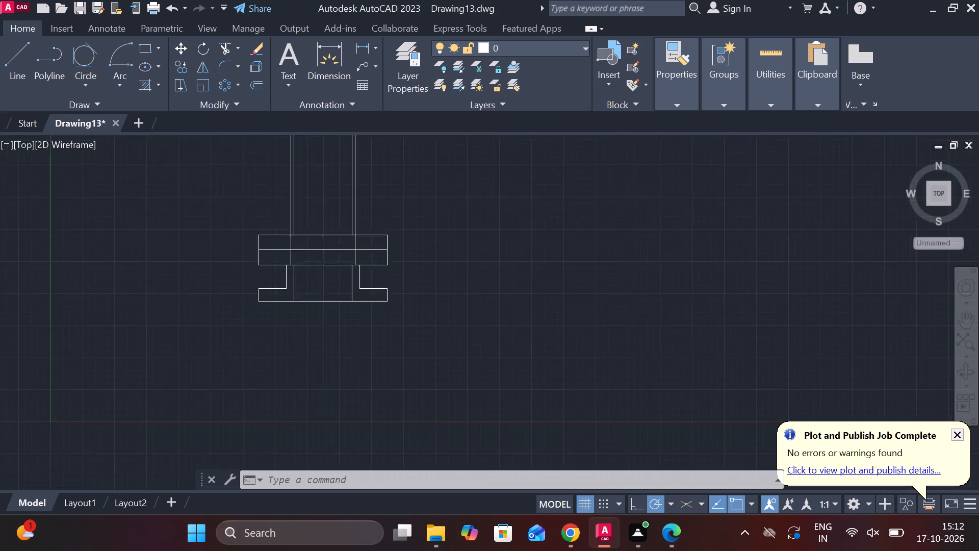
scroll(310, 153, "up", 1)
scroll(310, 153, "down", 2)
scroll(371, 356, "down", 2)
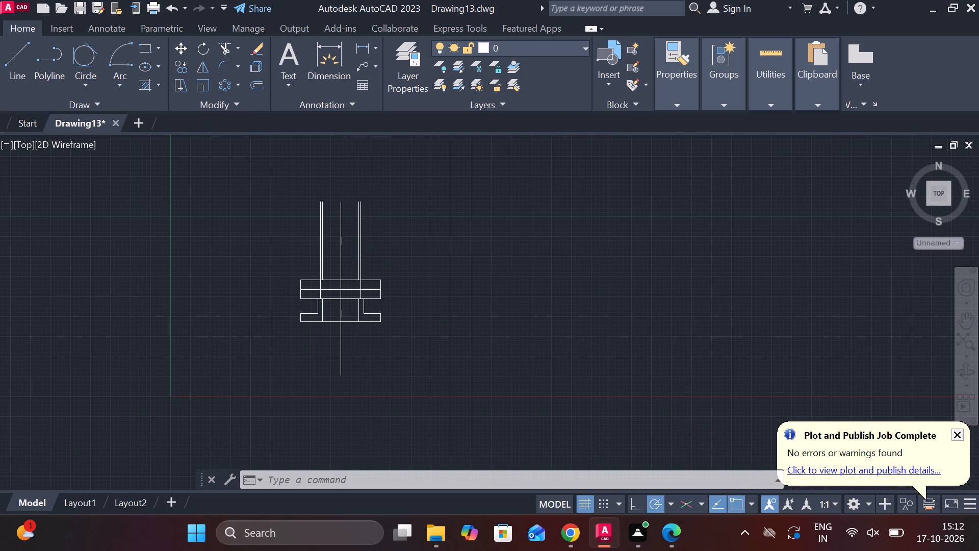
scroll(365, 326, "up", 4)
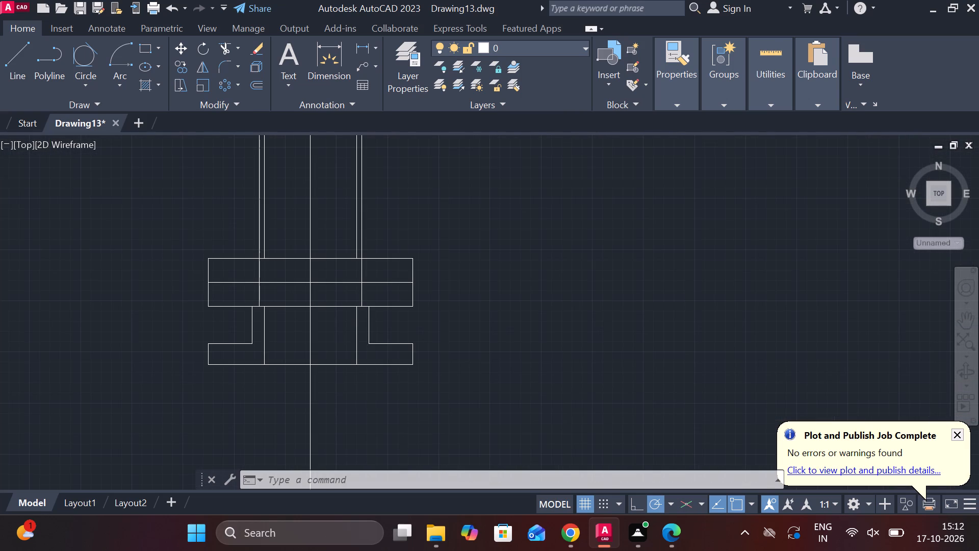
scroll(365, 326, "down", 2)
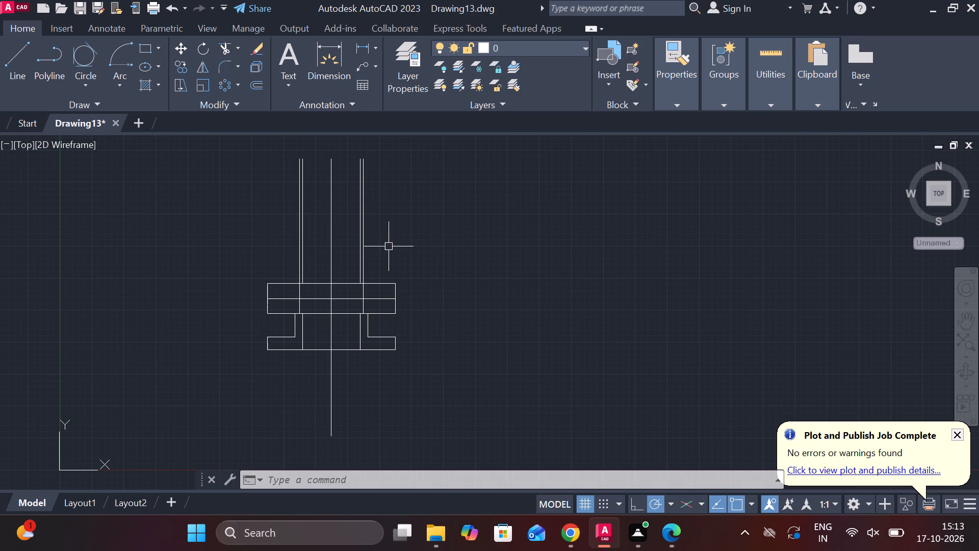
Trim away the four vertical stem lines above the collar's top edge, keeping the centre line.
scroll(389, 246, "up", 2)
scroll(389, 246, "down", 1)
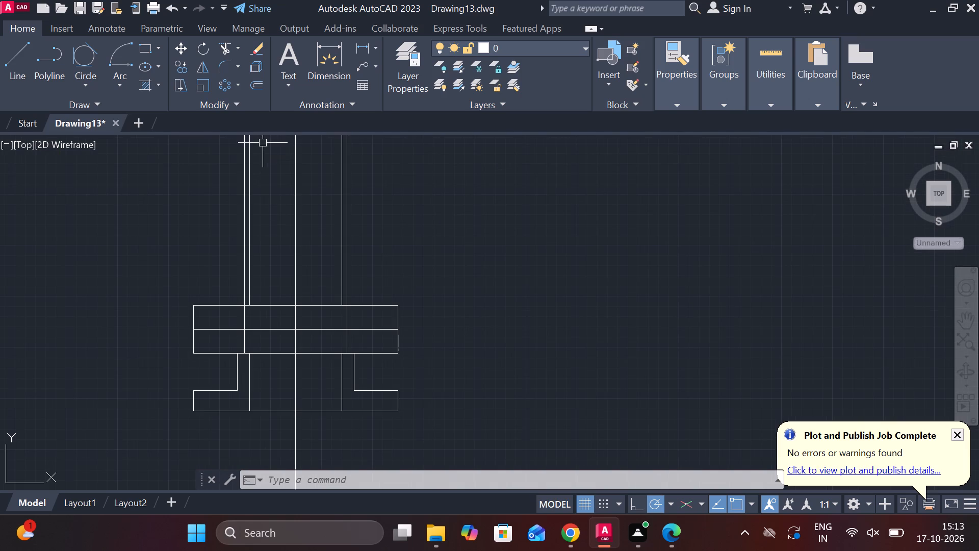
left_click(224, 53)
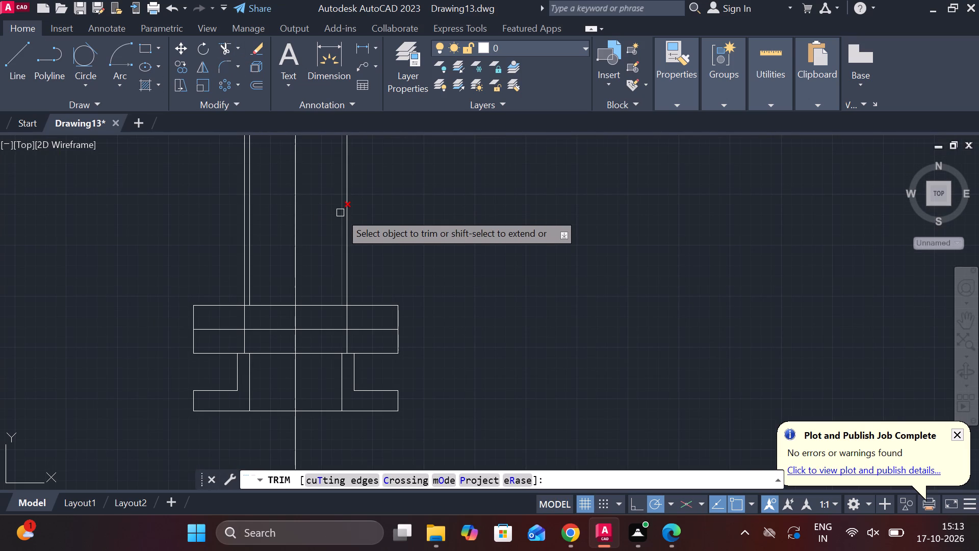
left_click(340, 213)
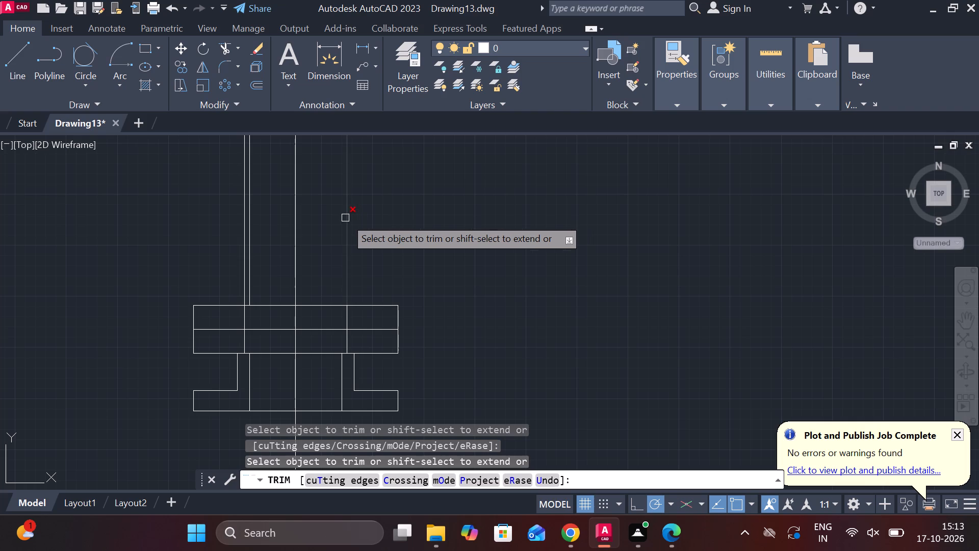
left_click(345, 218)
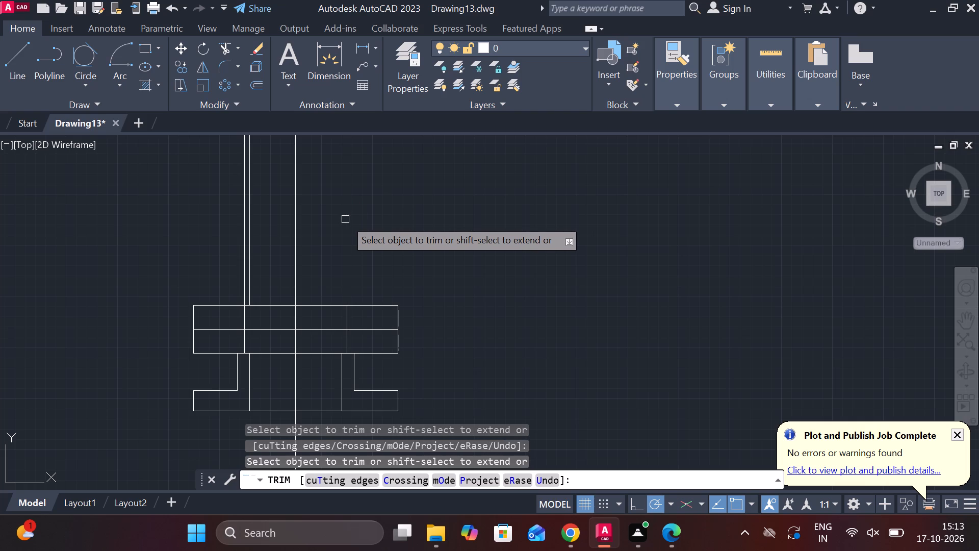
left_click(252, 232)
left_click(241, 227)
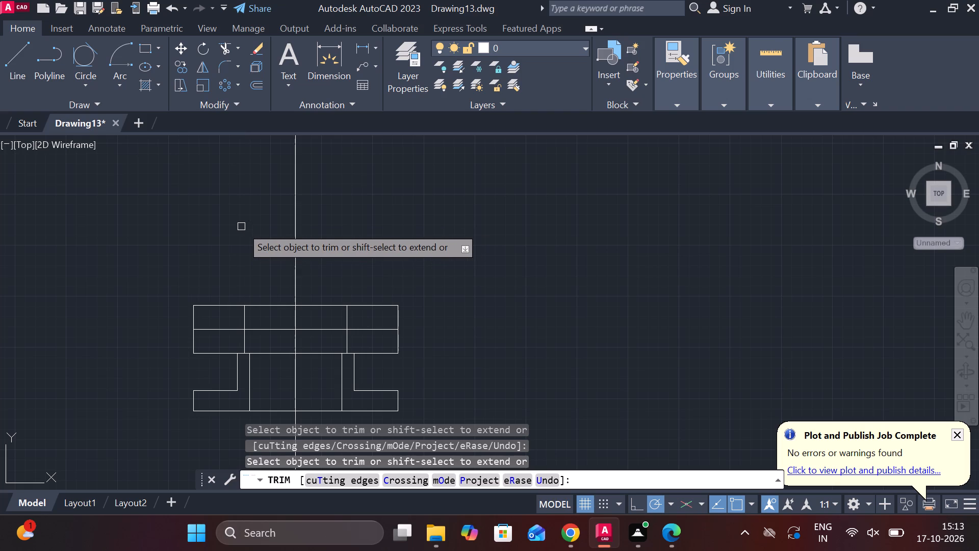
scroll(365, 233, "down", 1)
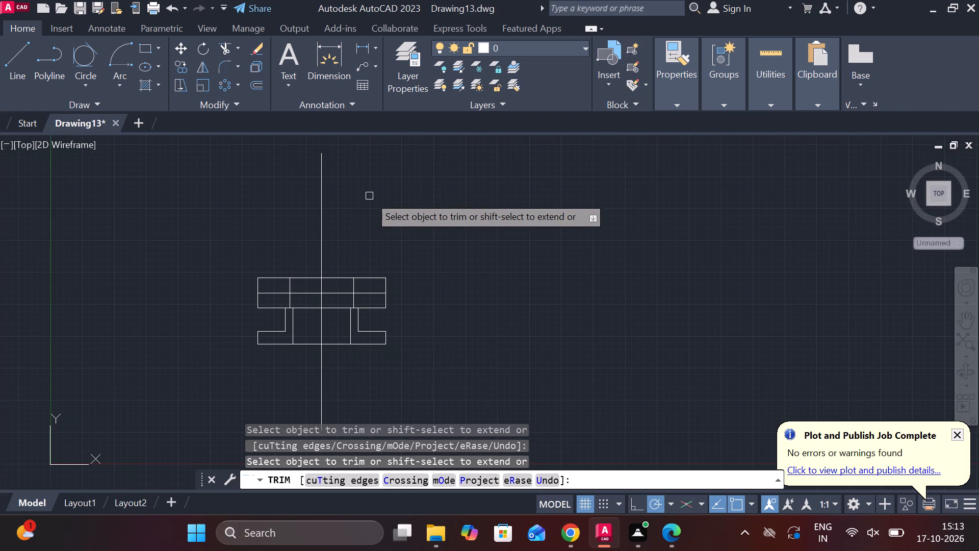
scroll(369, 196, "up", 1)
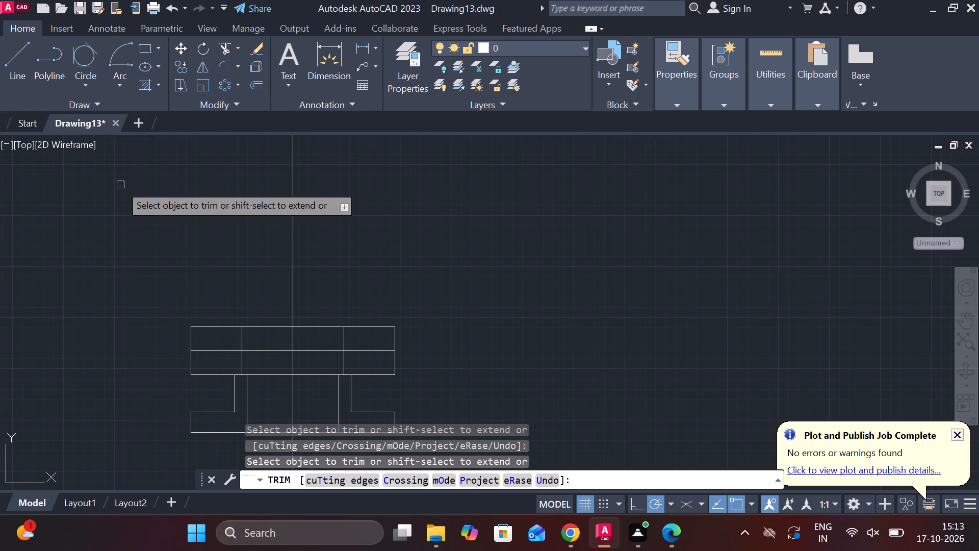
key("Escape")
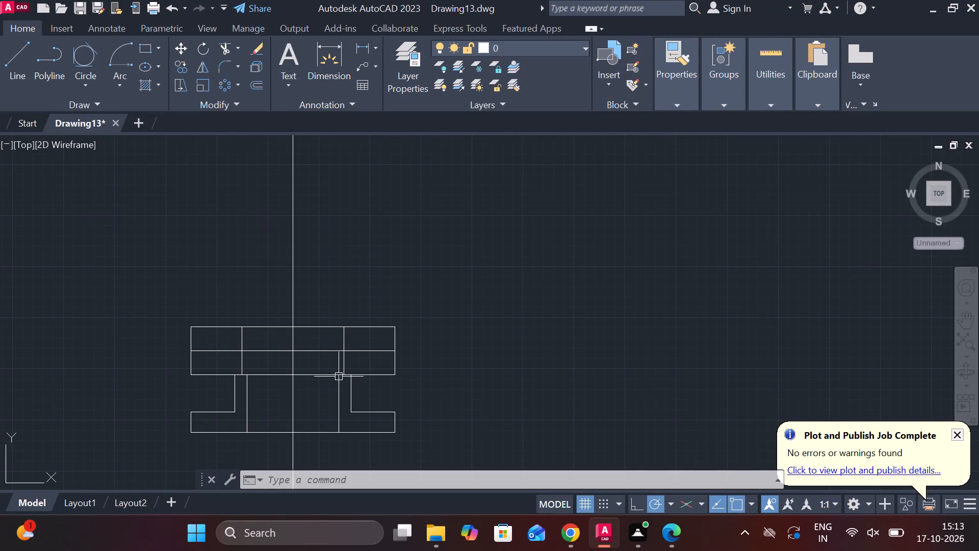
Copy the base's bottom edge 140 units straight up along the centre line, using its midpoint as base point.
left_click(317, 434)
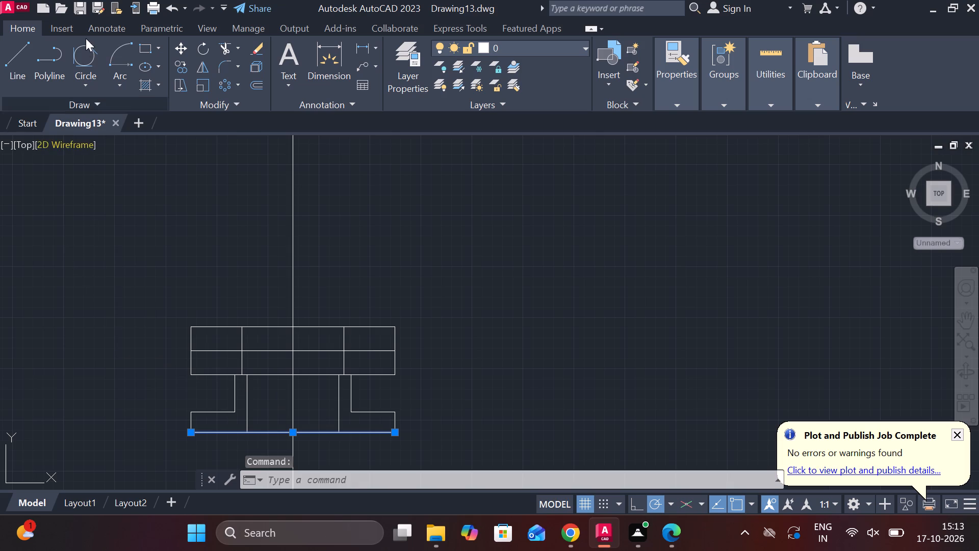
left_click(183, 70)
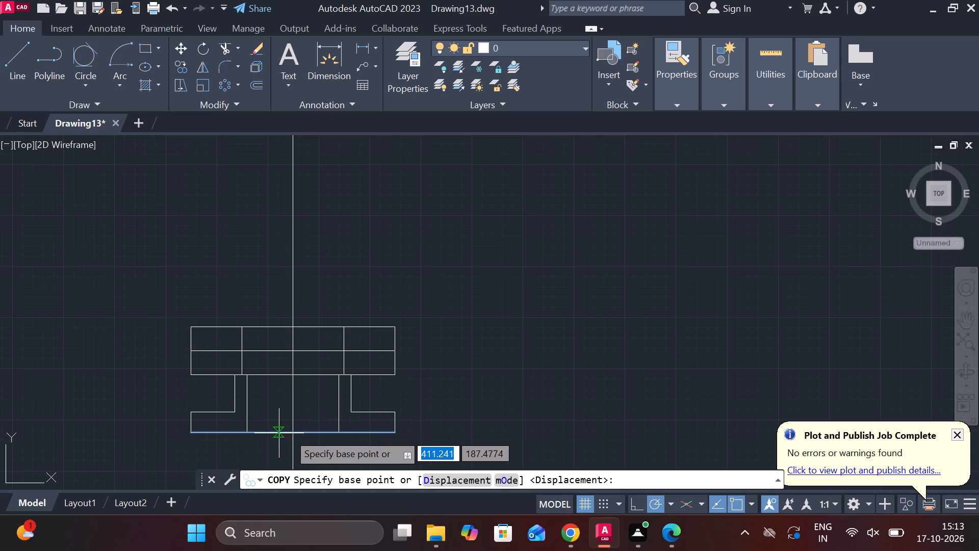
left_click(291, 433)
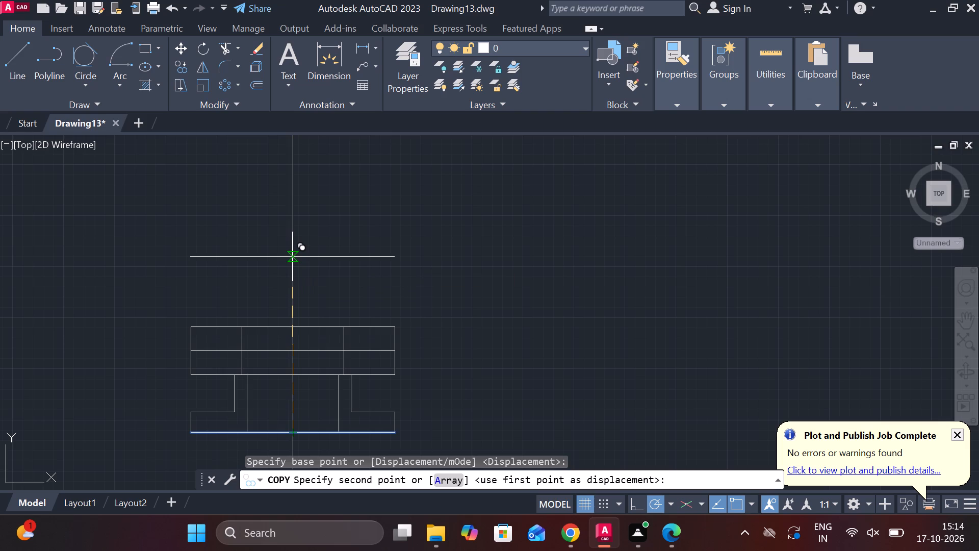
key("1")
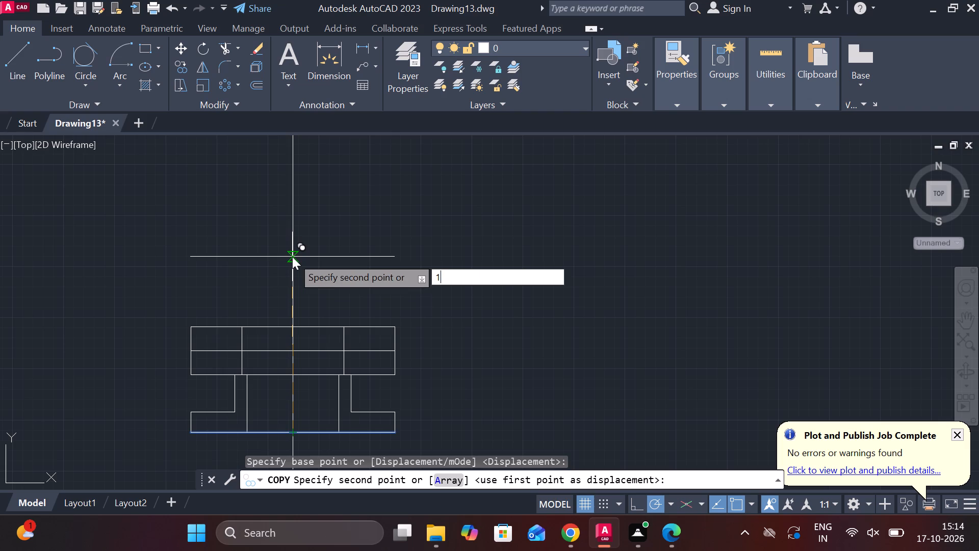
type("40")
key("Return")
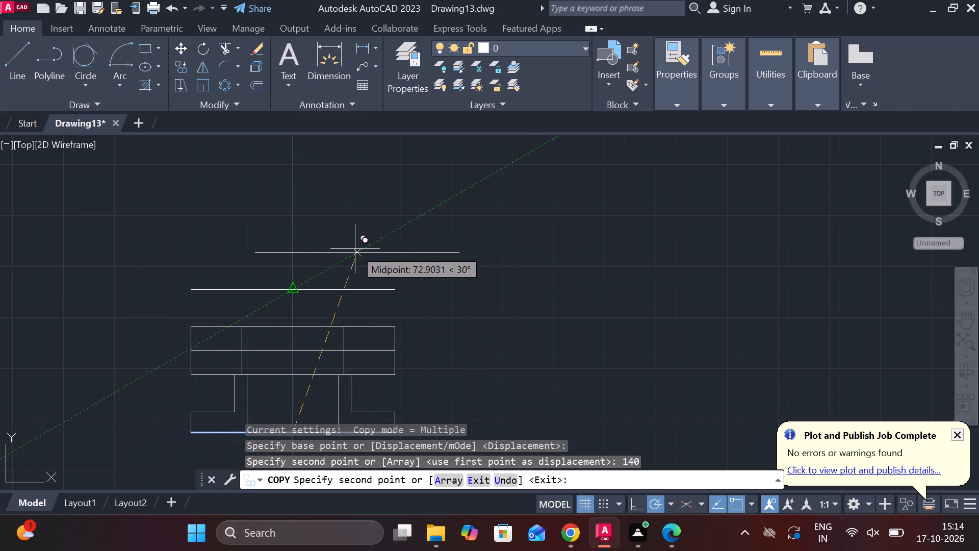
key("Escape")
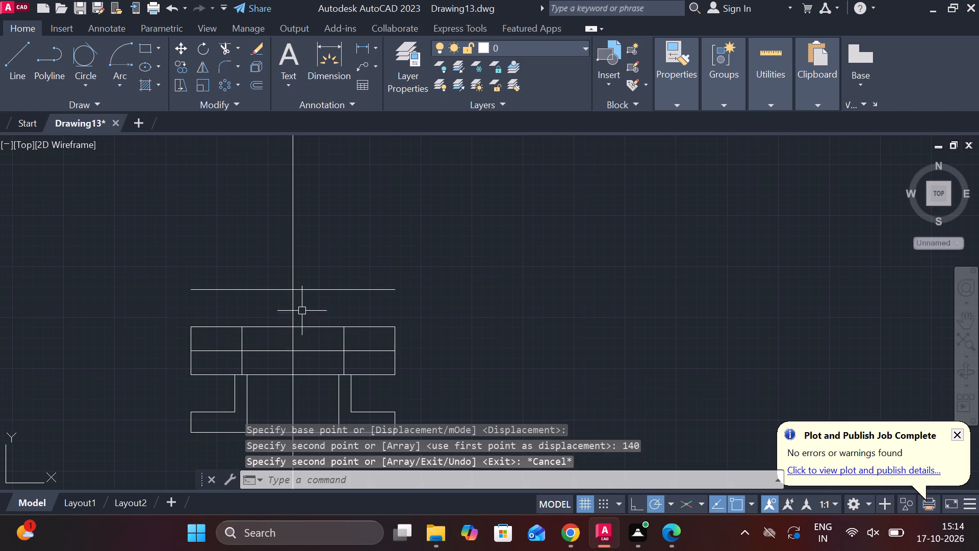
Copy the uppermost horizontal line 100 units straight up along the centre line, using its midpoint as base point.
left_click(346, 290)
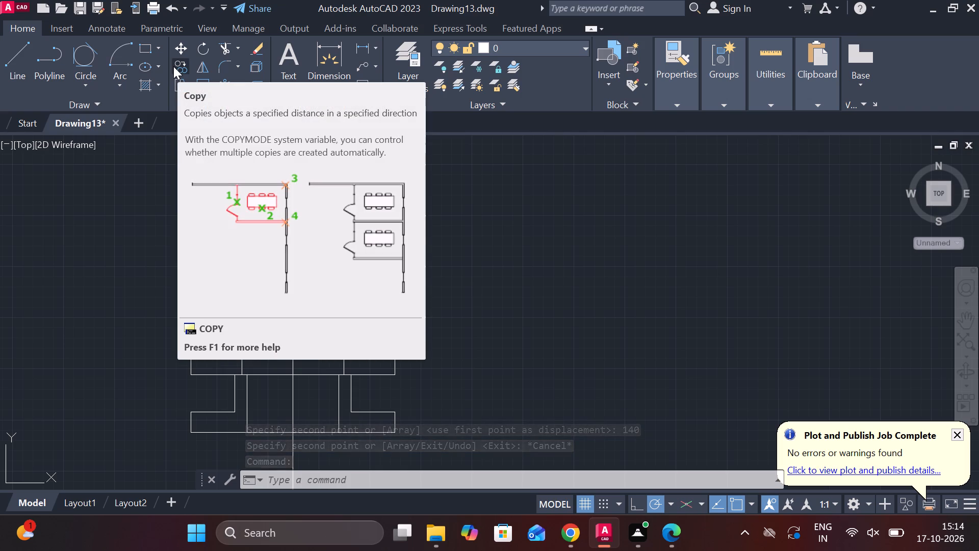
left_click(179, 68)
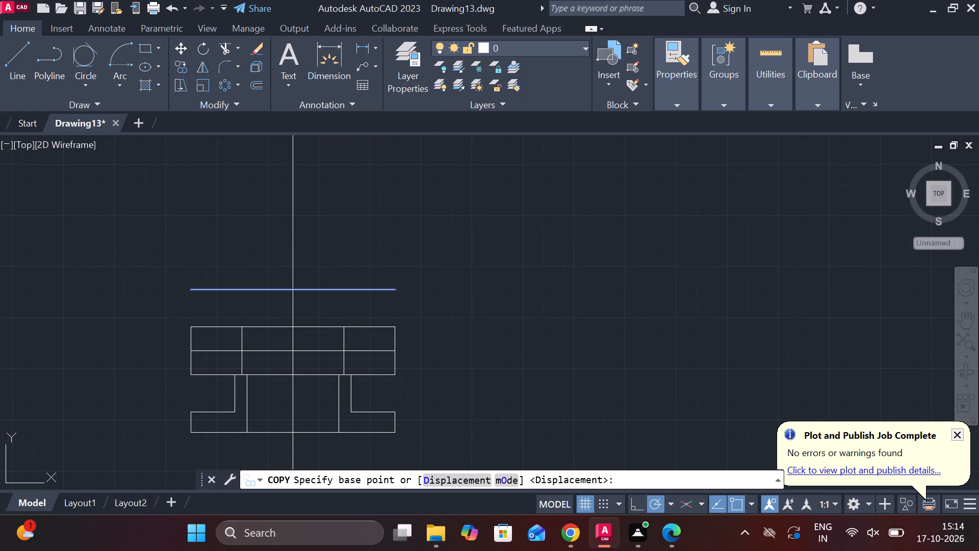
left_click(292, 287)
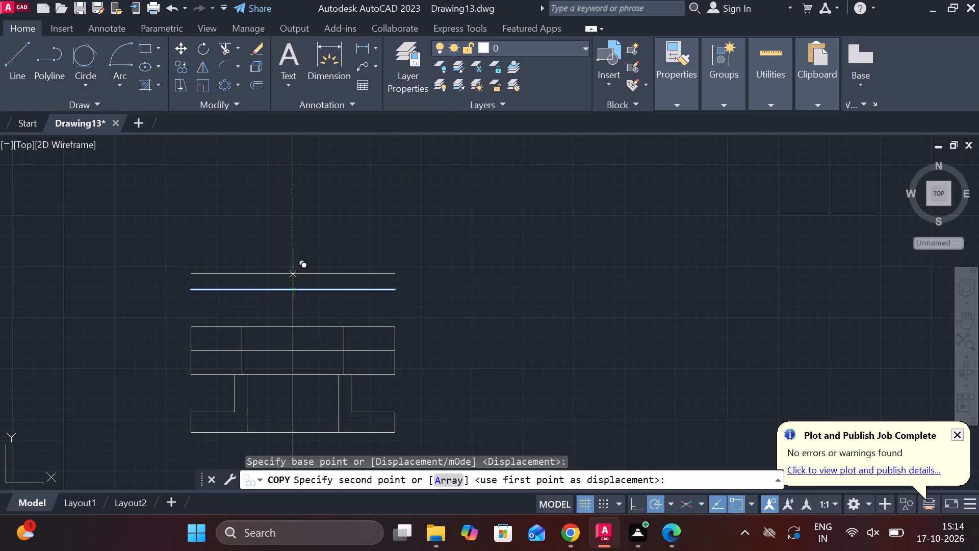
key("1")
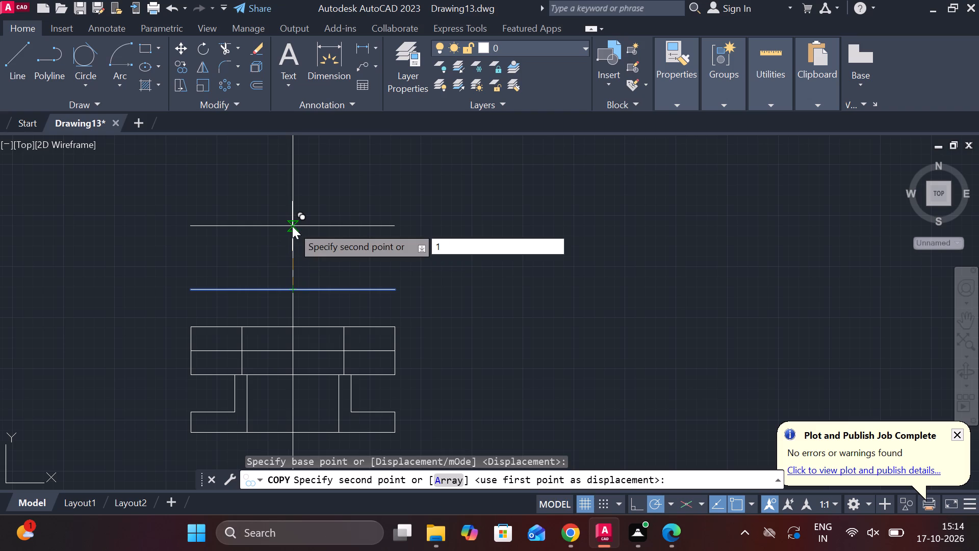
type("00")
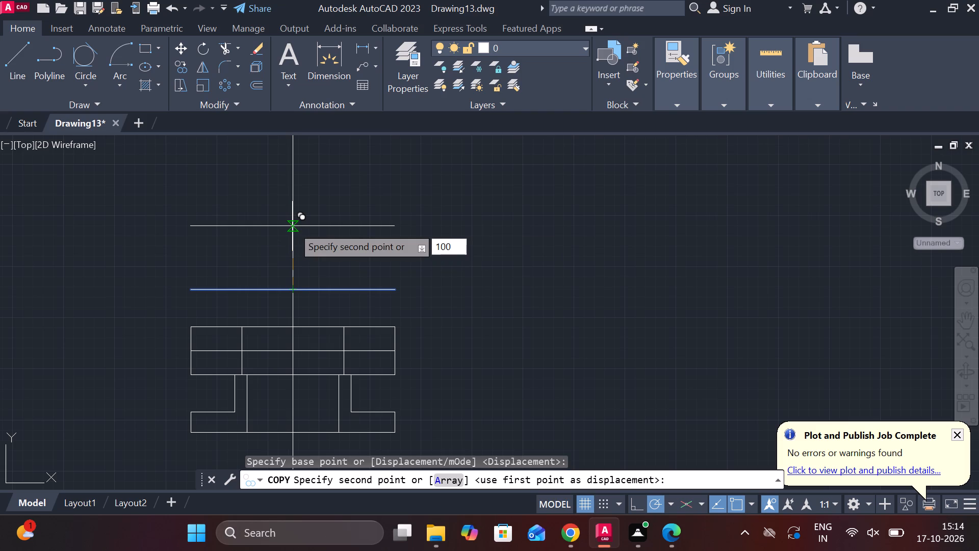
key("Return")
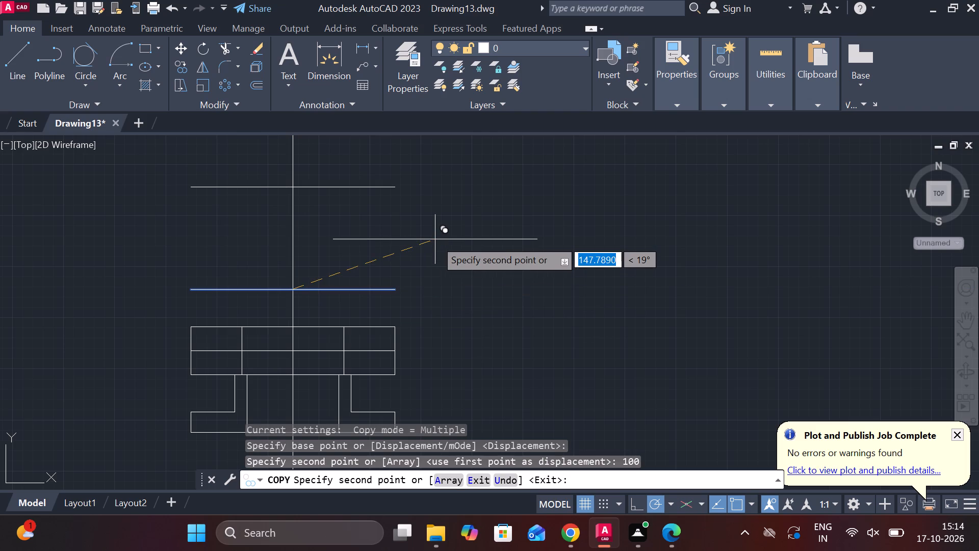
key("Escape")
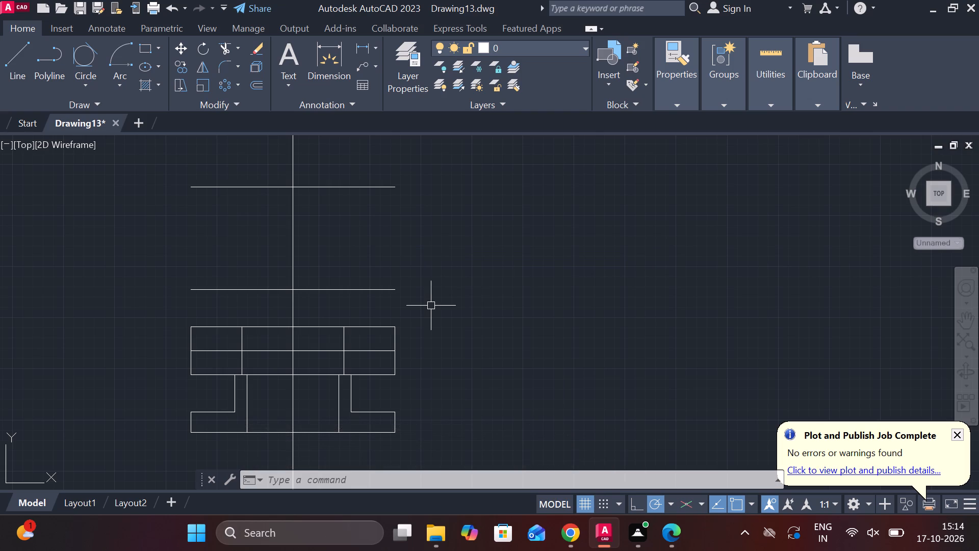
Copy the vertical centre line 63 units to each side, using its intersection with the horizontal line above the collar as base point.
left_click(293, 252)
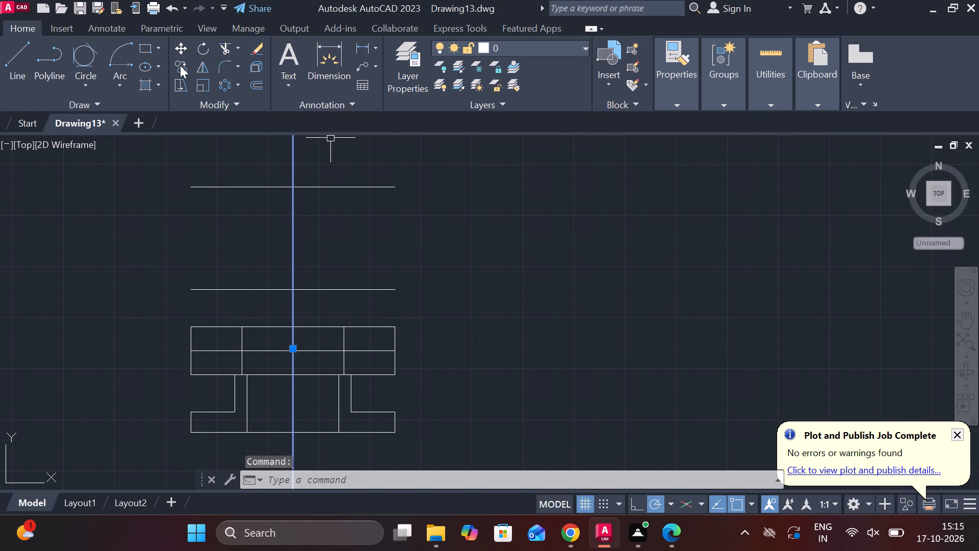
left_click(180, 65)
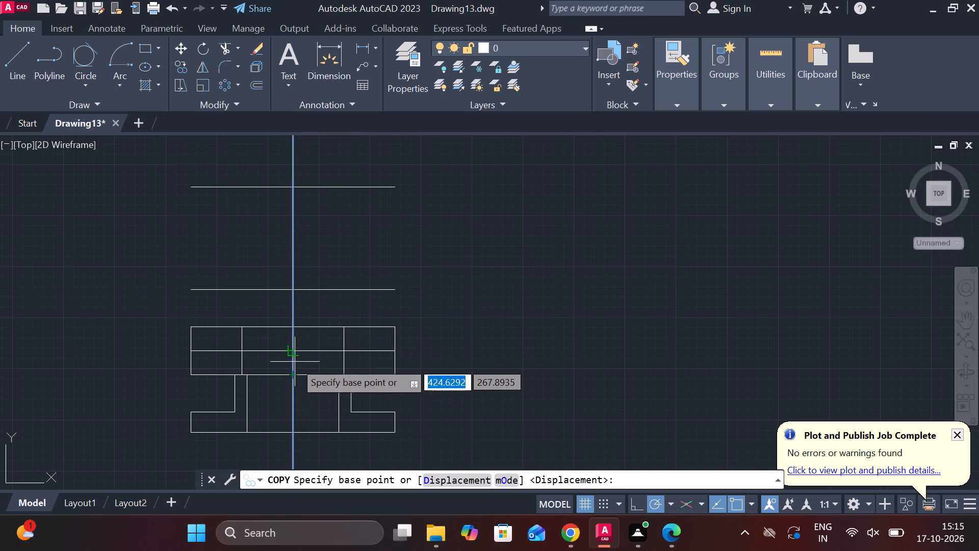
left_click(295, 288)
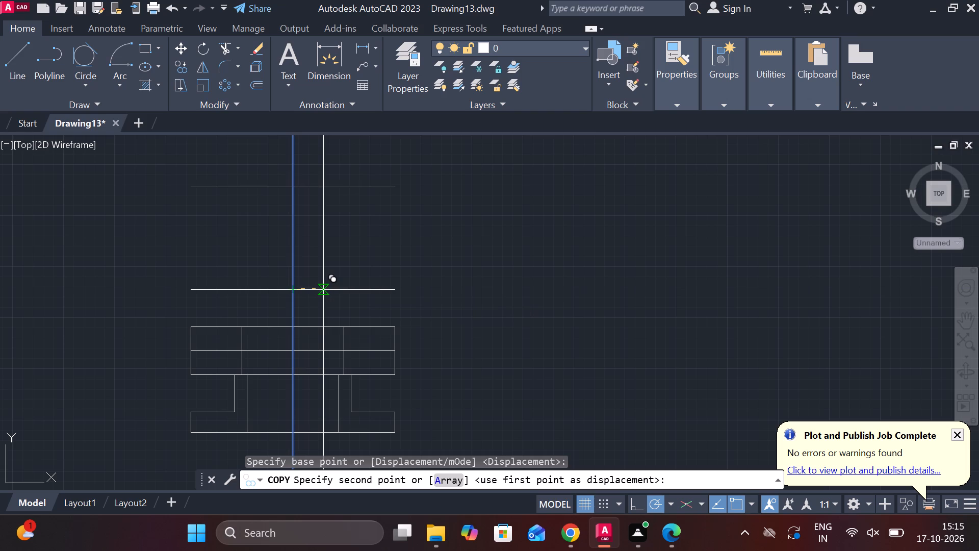
key("6")
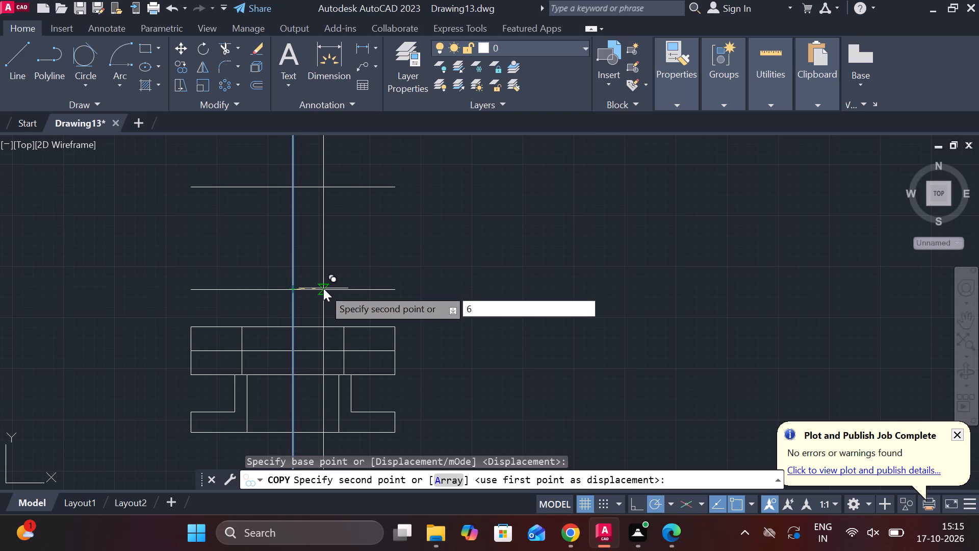
key("3")
key("Return")
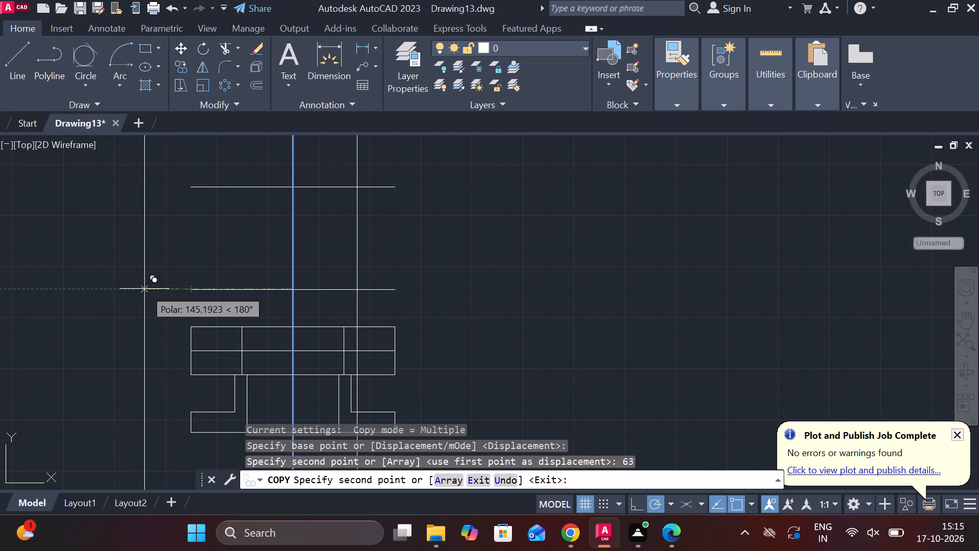
type("63")
key("Return")
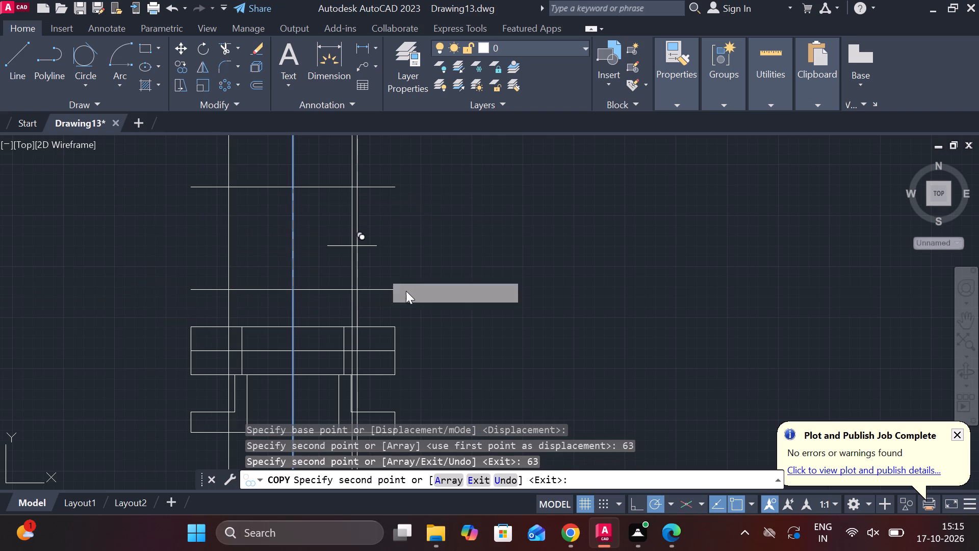
key("Escape")
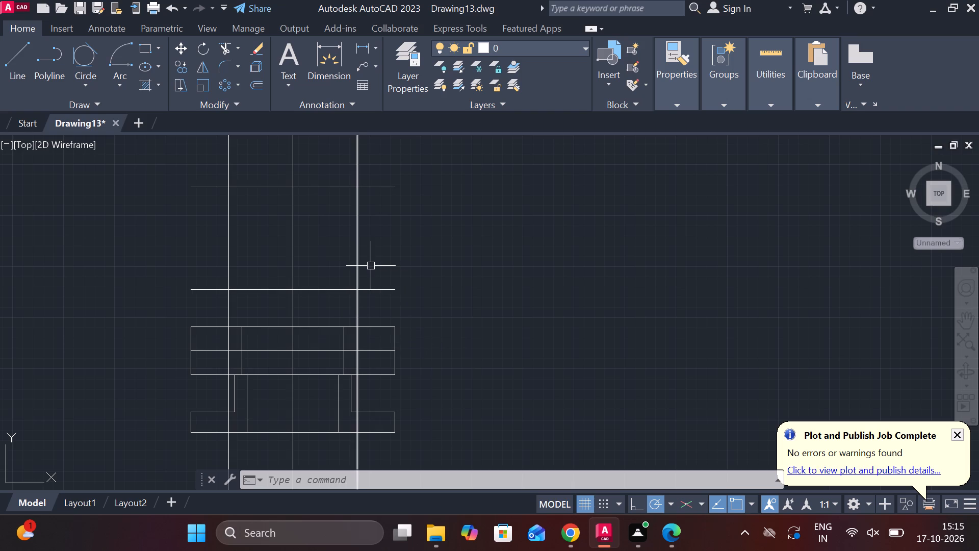
Copy the vertical line right of the centre line 12 units outward to the right.
left_click(358, 268)
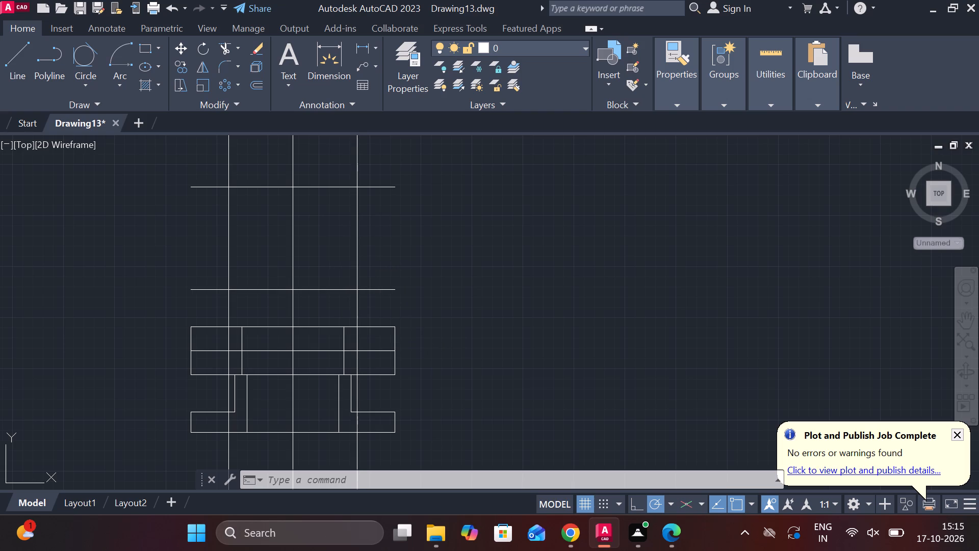
left_click(184, 67)
left_click(359, 292)
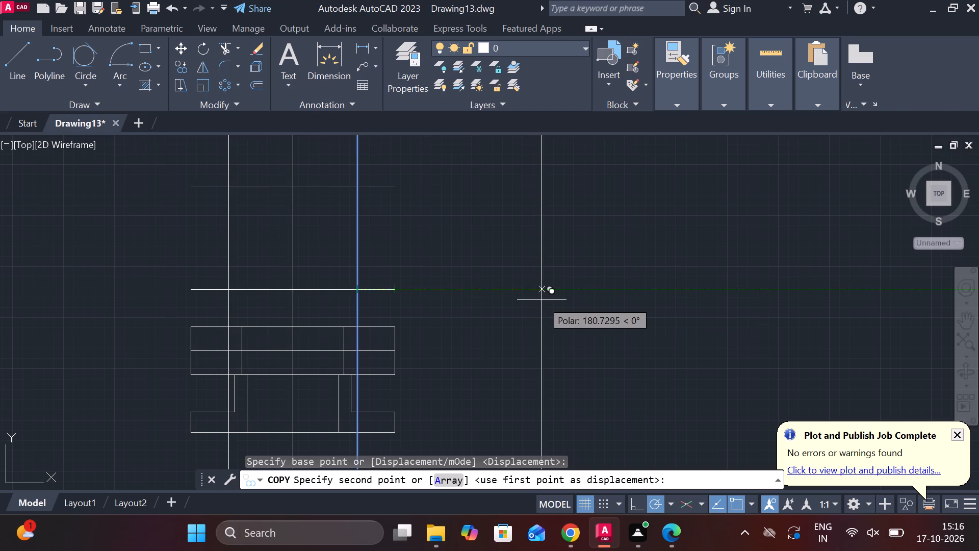
type("12")
key("Return")
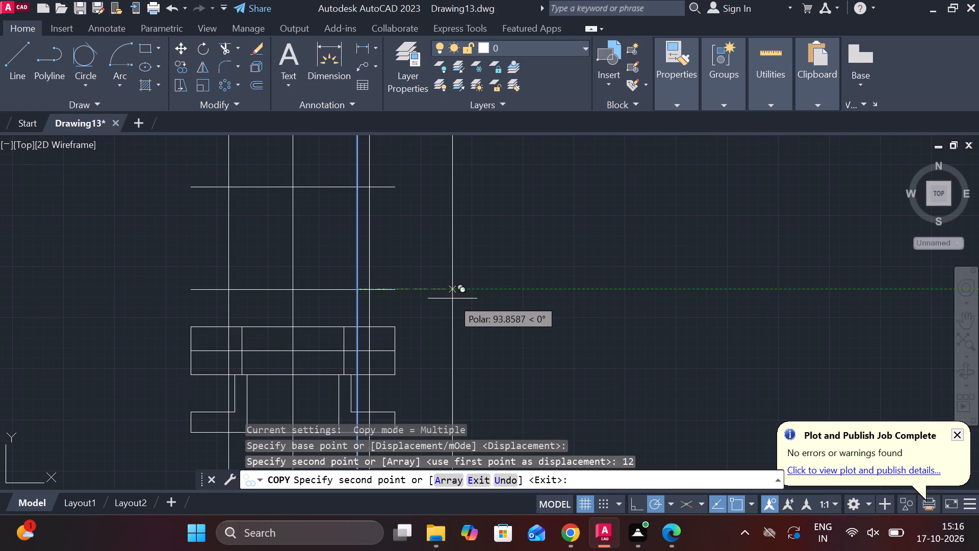
key("Escape")
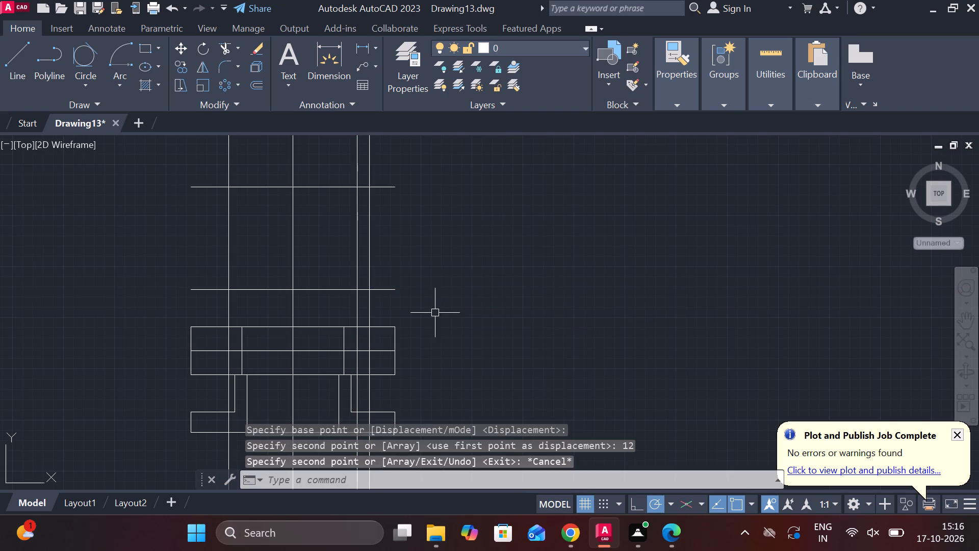
Copy the outermost right vertical line another 3 units outward to the right.
left_click(370, 257)
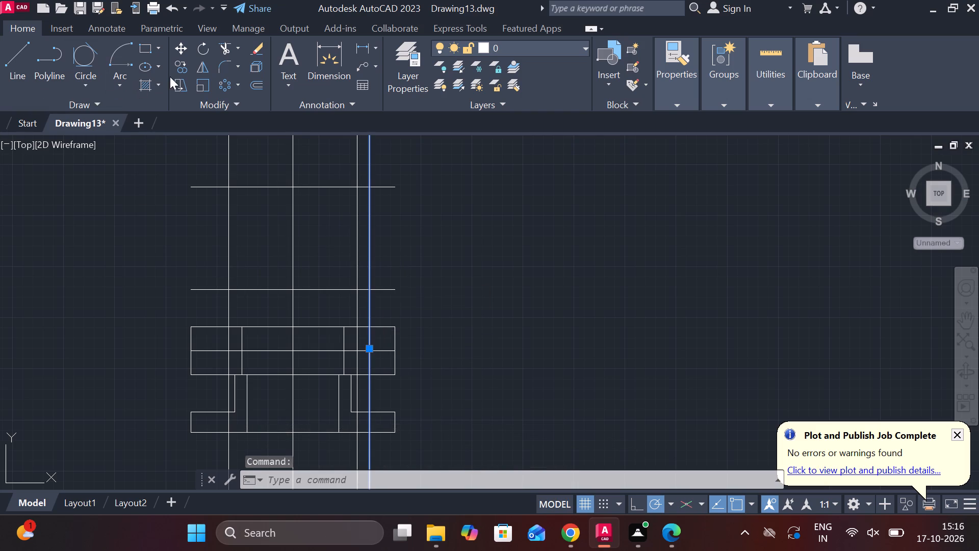
left_click(175, 68)
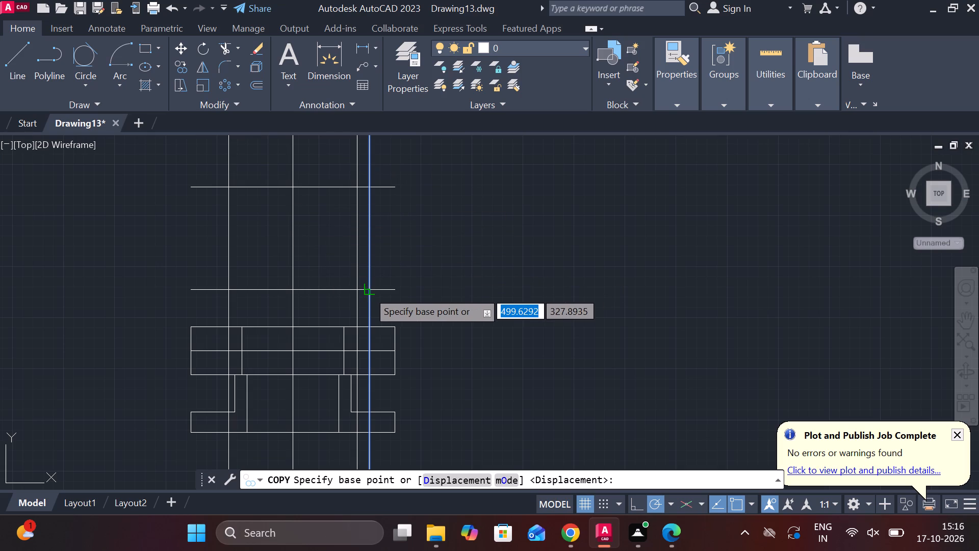
left_click(368, 291)
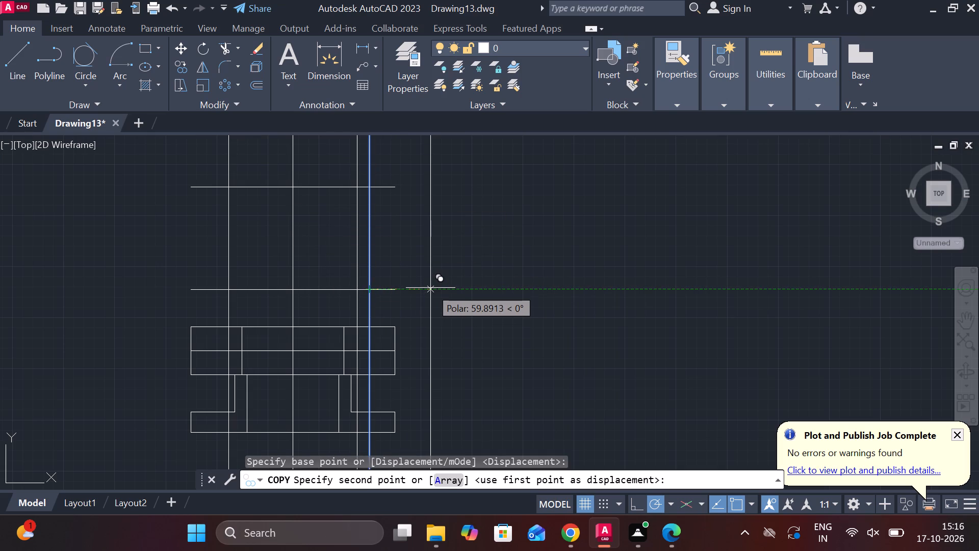
key("3")
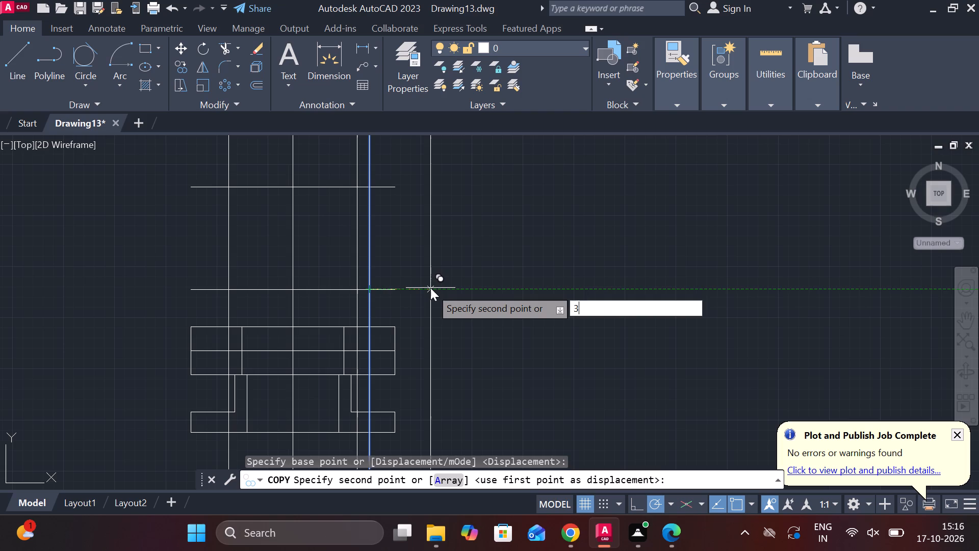
key("Return")
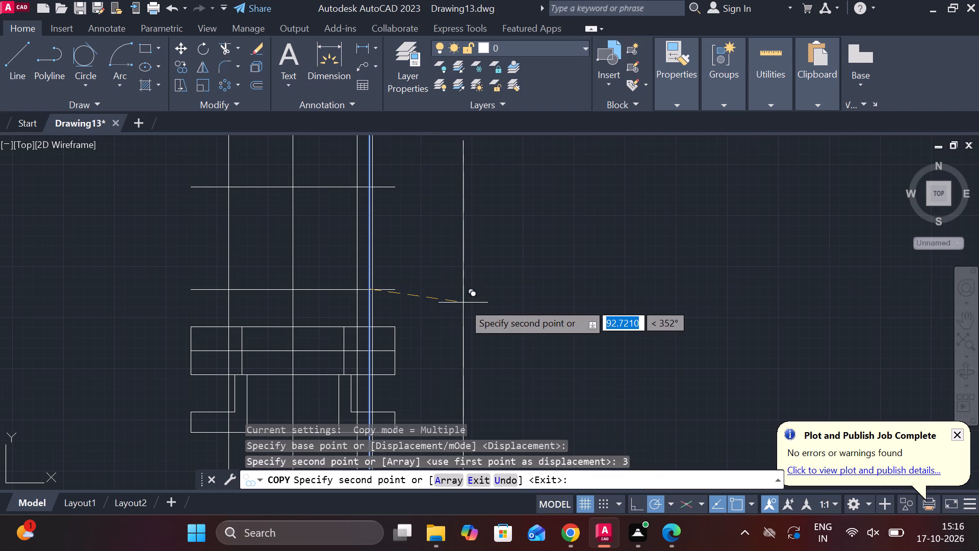
key("Escape")
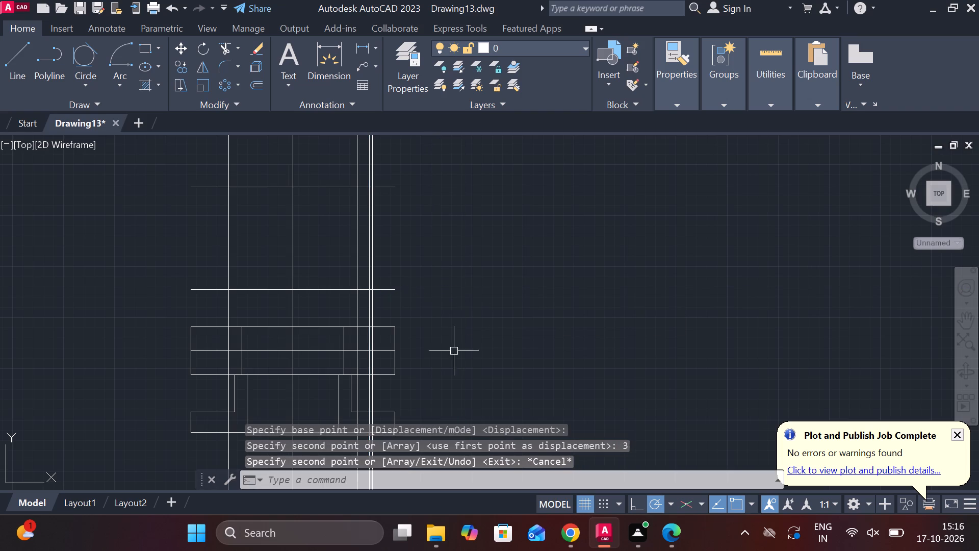
Trim the two outermost right vertical lines between the collar's bottom edge and the base's top edge.
scroll(404, 384, "up", 1)
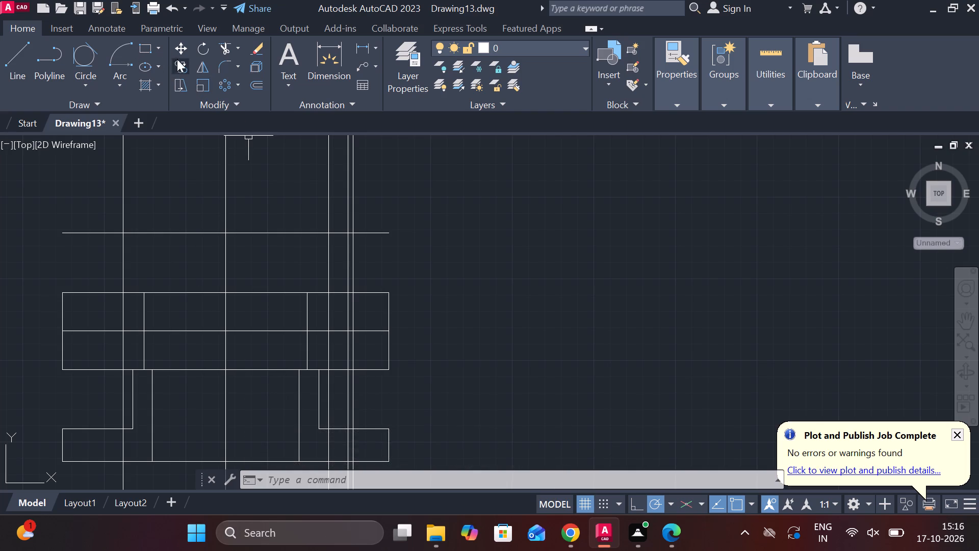
left_click(228, 53)
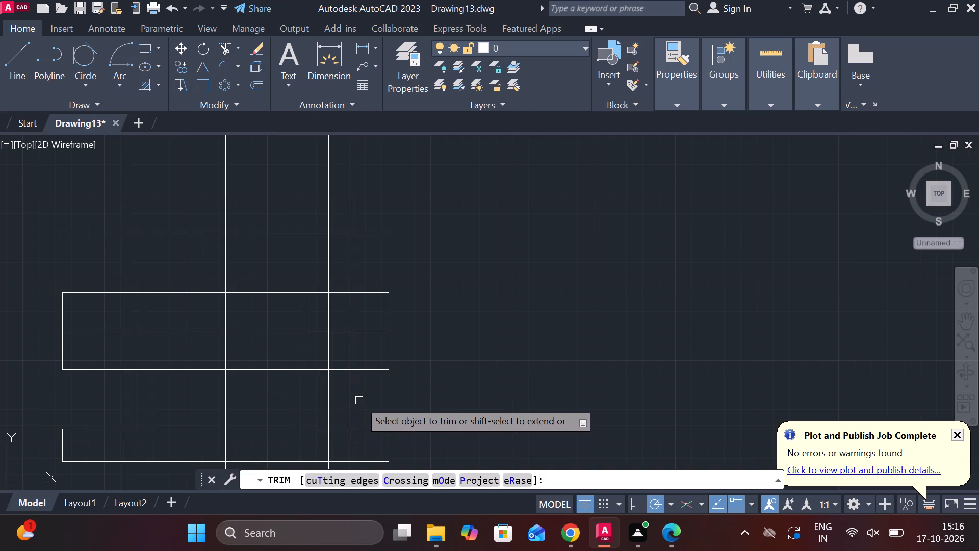
left_click(355, 400)
left_click(348, 398)
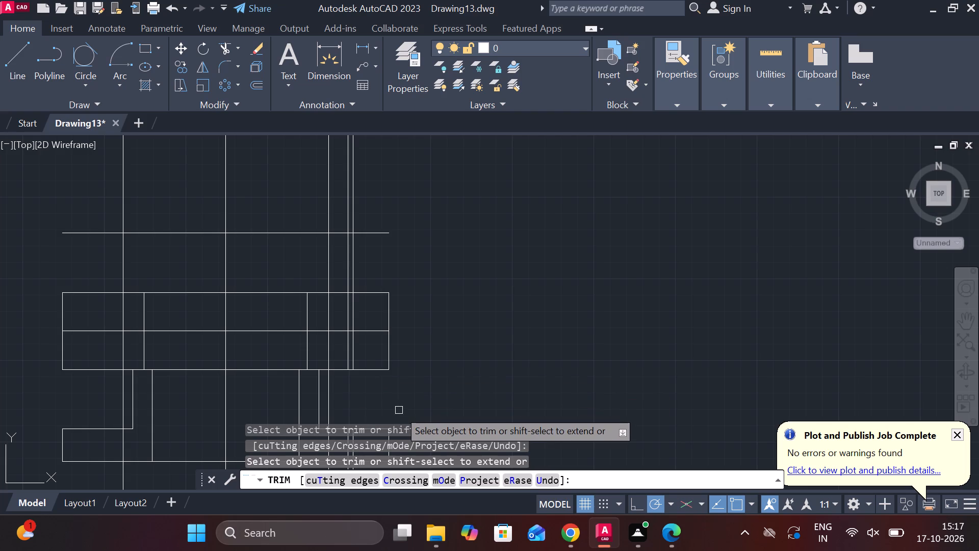
Trim the collar's right end back to the outermost long vertical line, removing its end edge and the three horizontal overhangs.
double_click(385, 370)
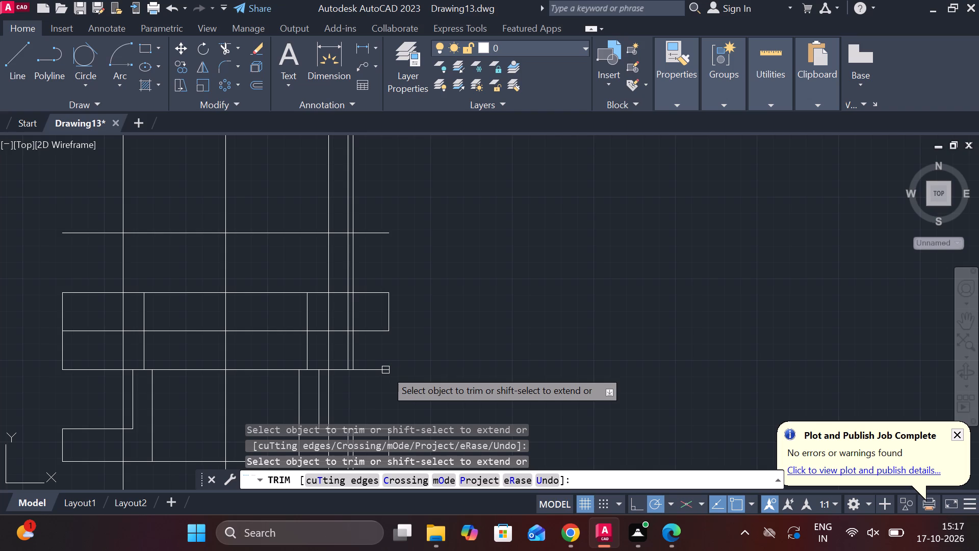
left_click(376, 371)
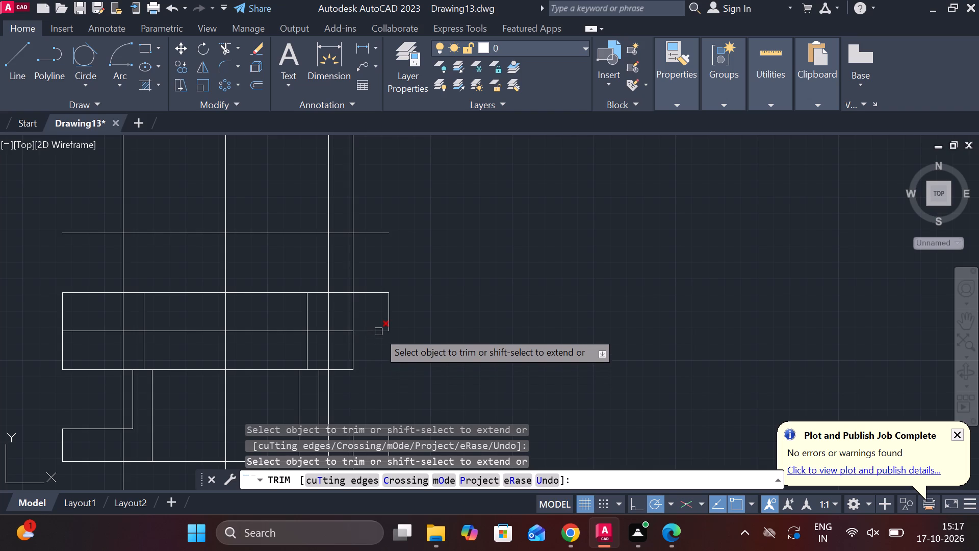
left_click(378, 332)
left_click(392, 316)
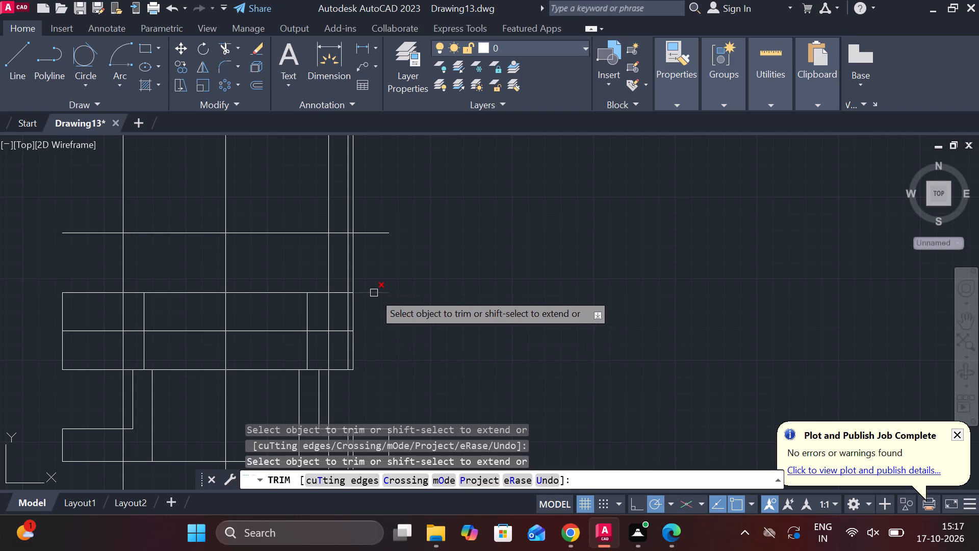
left_click(374, 293)
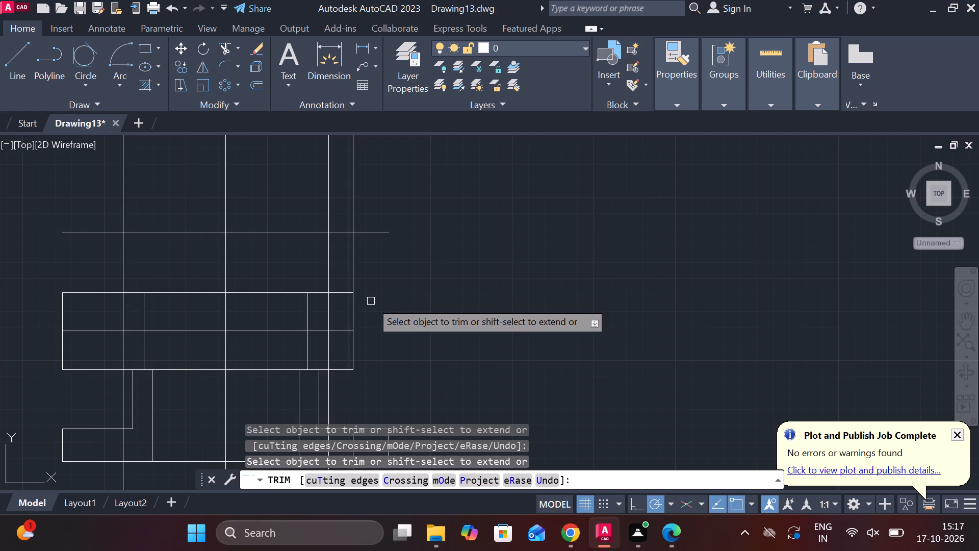
Trim the innermost of the three long vertical lines right of the centre line between the collar's top edge and the base's top edge.
scroll(371, 301, "up", 1)
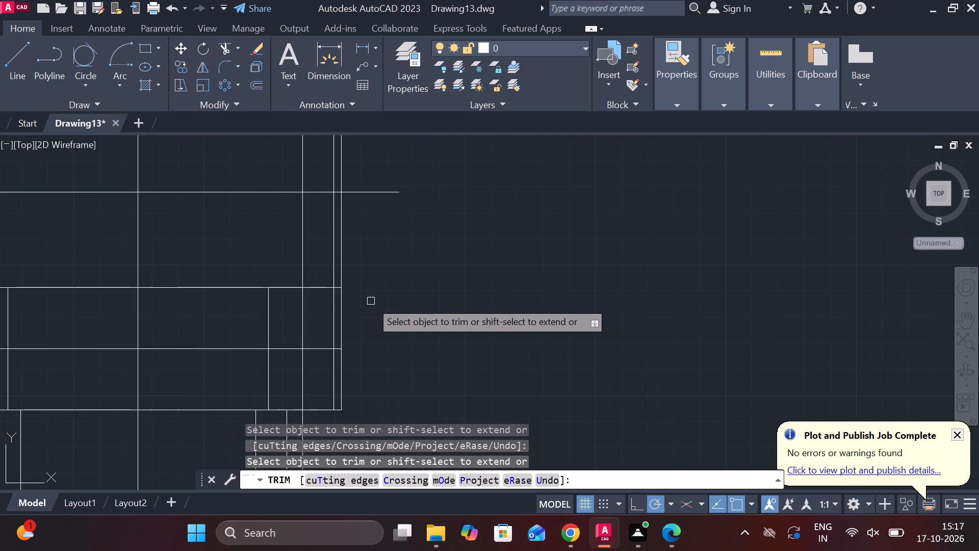
scroll(366, 361, "down", 2)
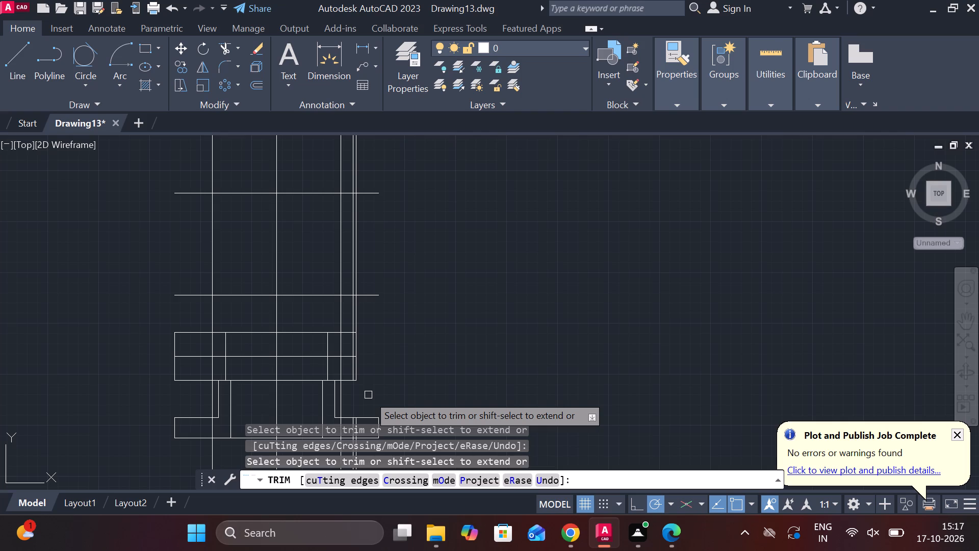
left_click(343, 400)
left_click(338, 365)
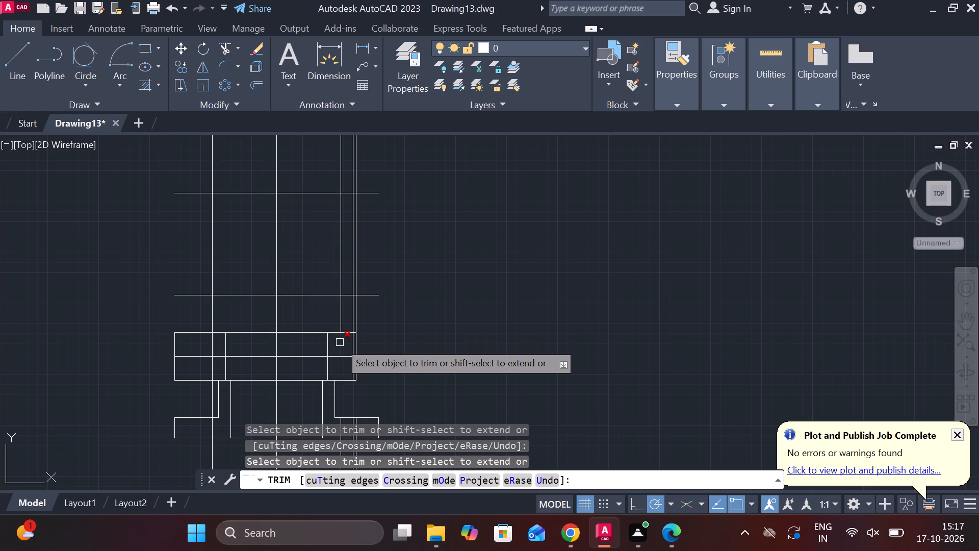
left_click(340, 342)
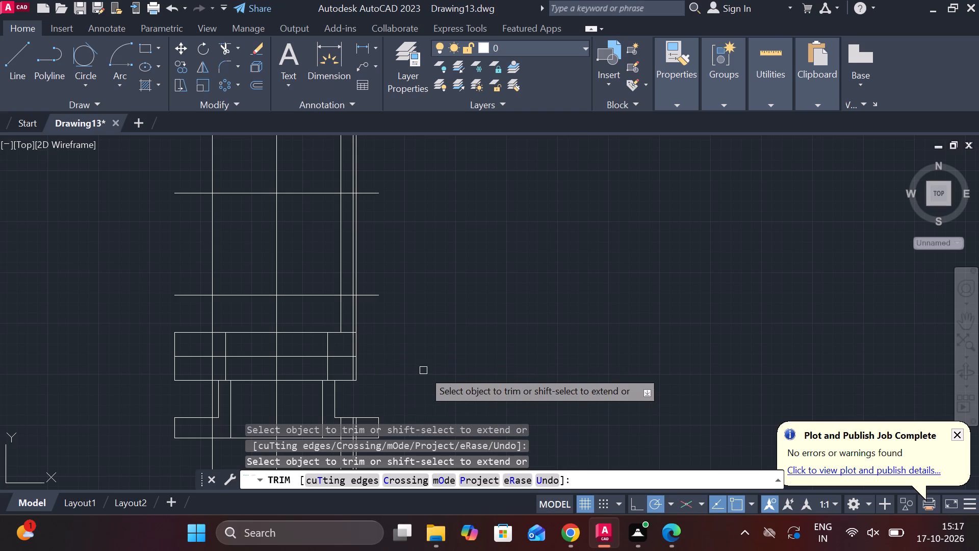
key("Escape")
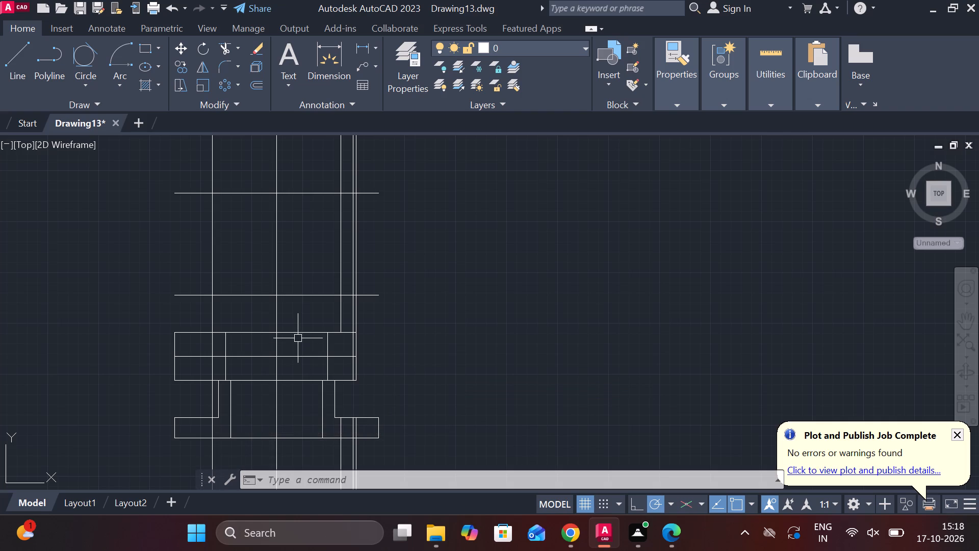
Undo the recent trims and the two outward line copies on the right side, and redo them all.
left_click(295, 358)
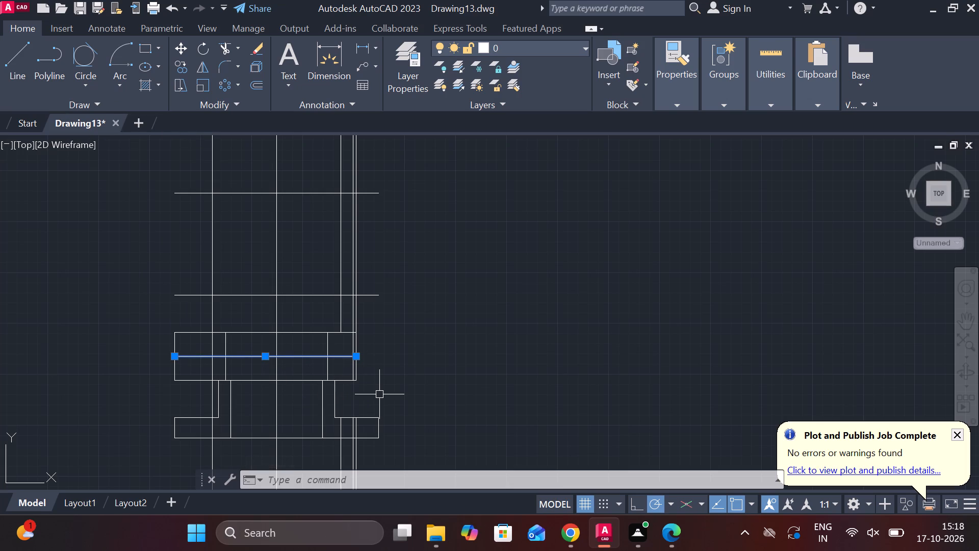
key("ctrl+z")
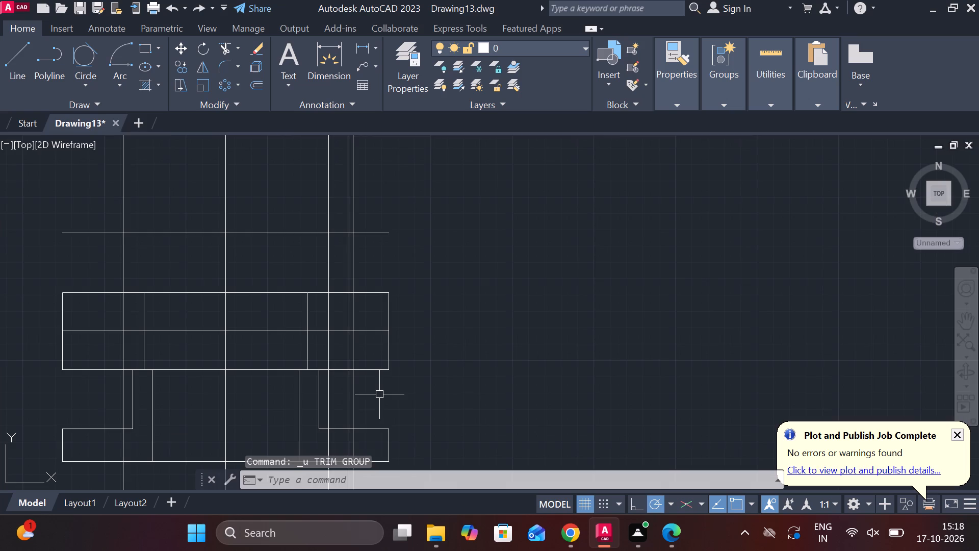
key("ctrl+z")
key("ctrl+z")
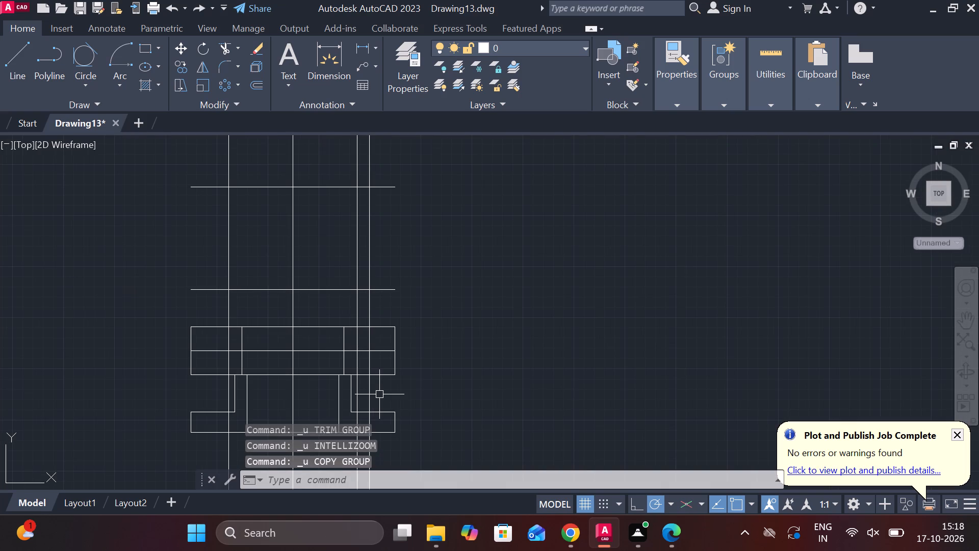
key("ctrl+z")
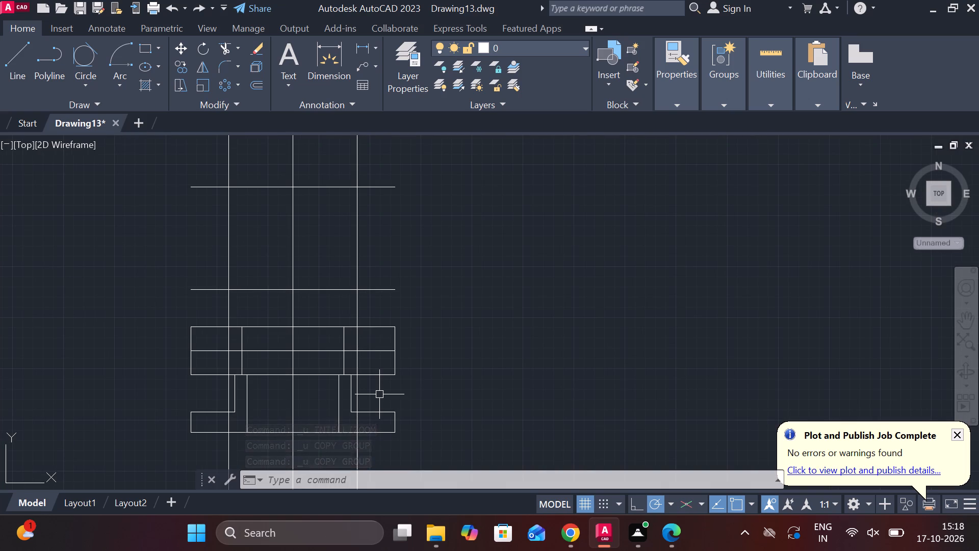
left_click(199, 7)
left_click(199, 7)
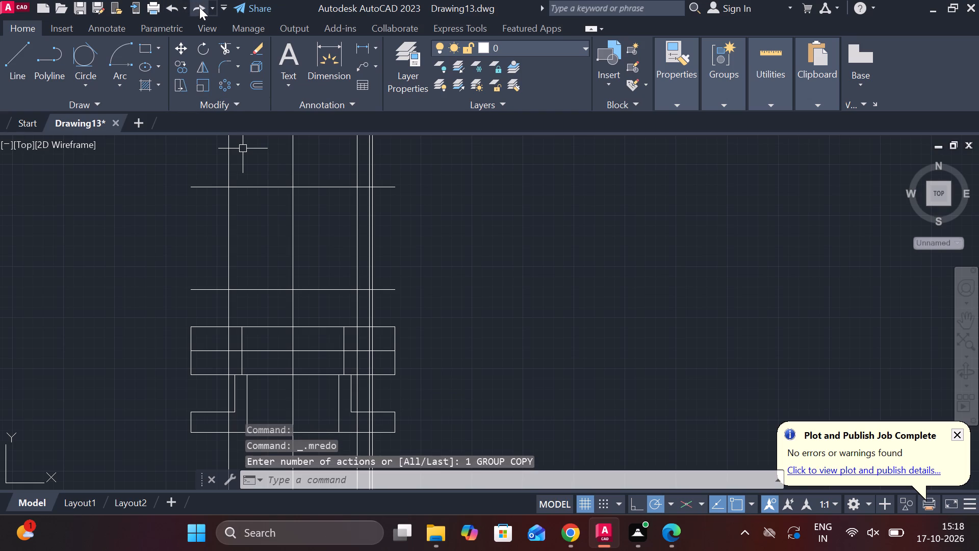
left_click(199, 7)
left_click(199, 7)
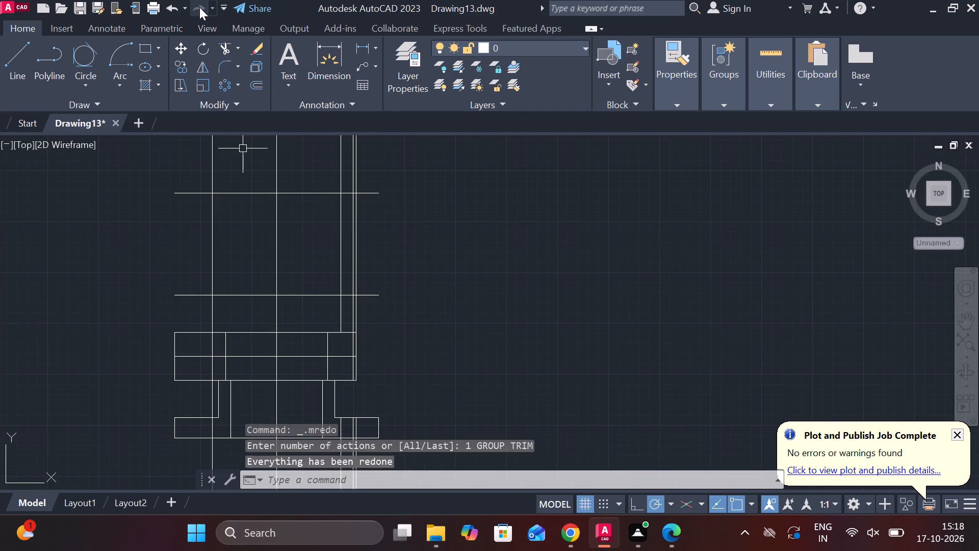
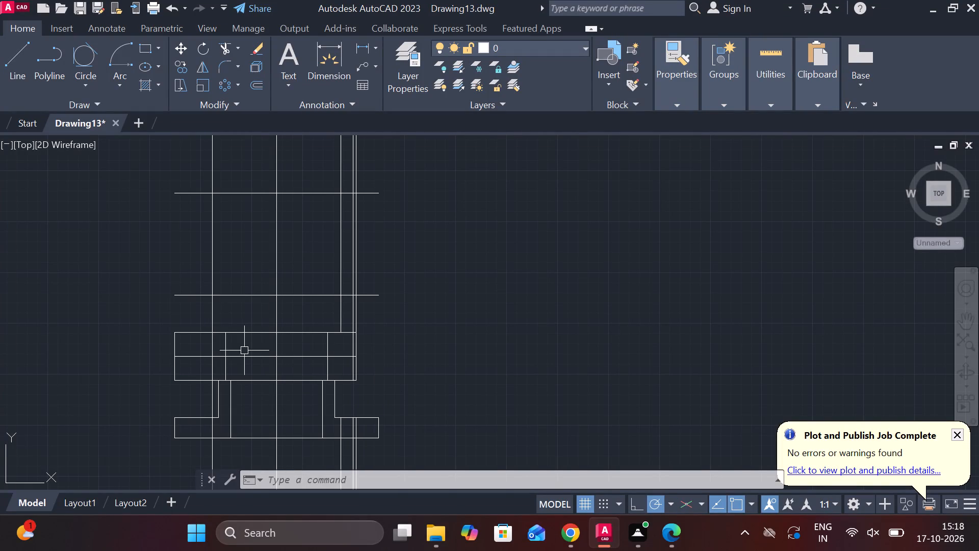
Copy the collar's horizontal middle line 12.5 downward and 12.5 upward.
left_click(301, 357)
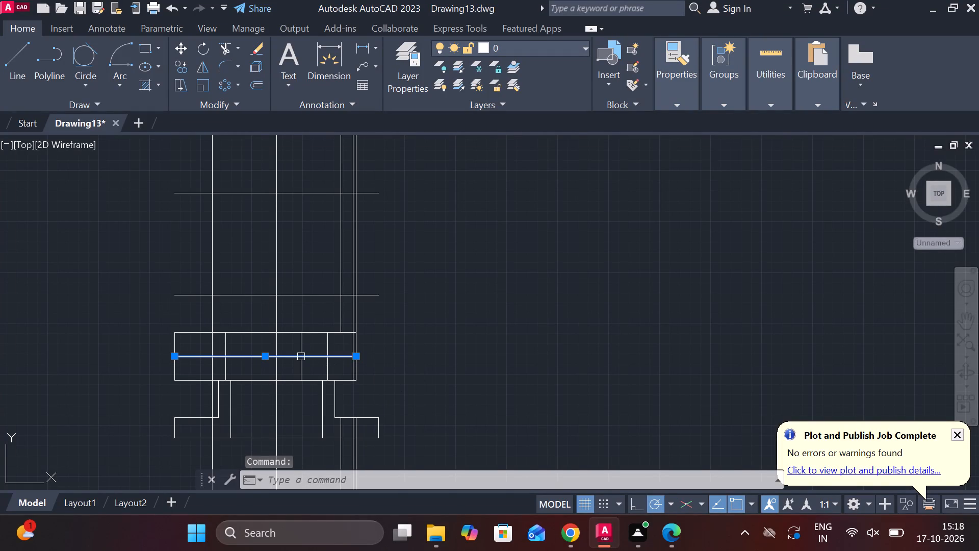
left_click(185, 67)
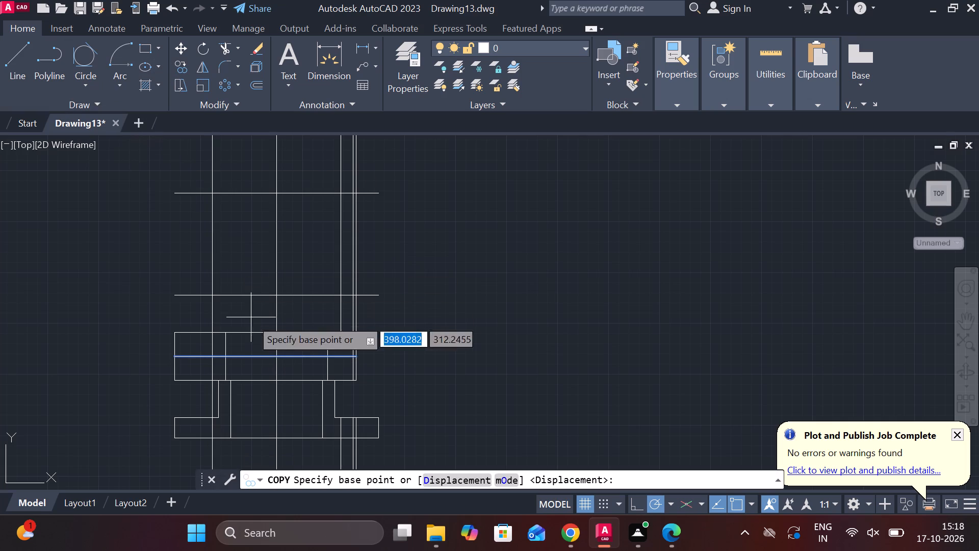
left_click(274, 362)
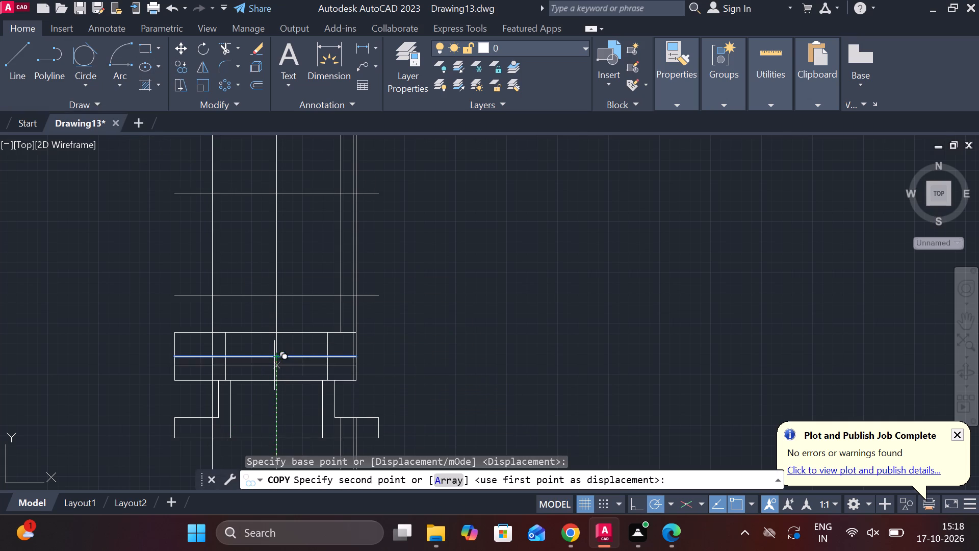
type("12")
key("period")
key("5")
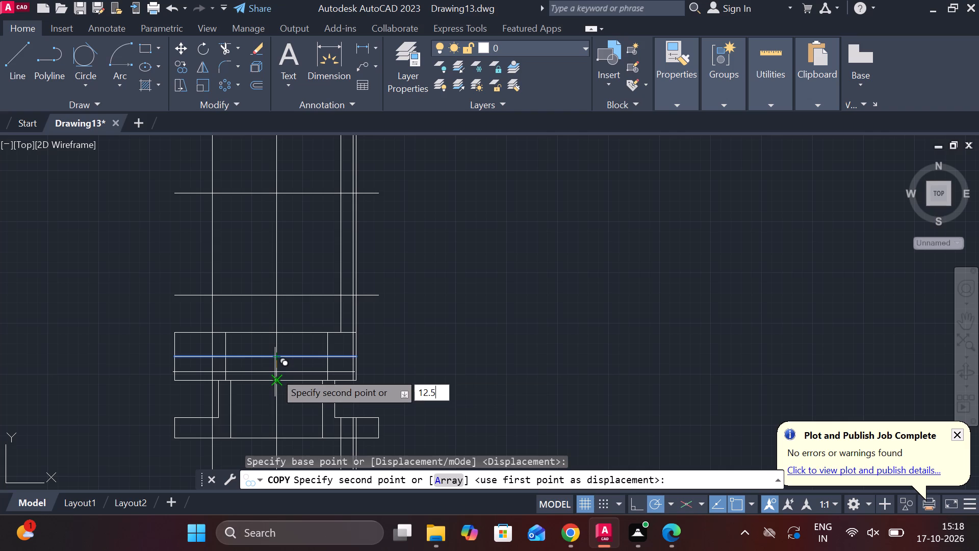
key("Return")
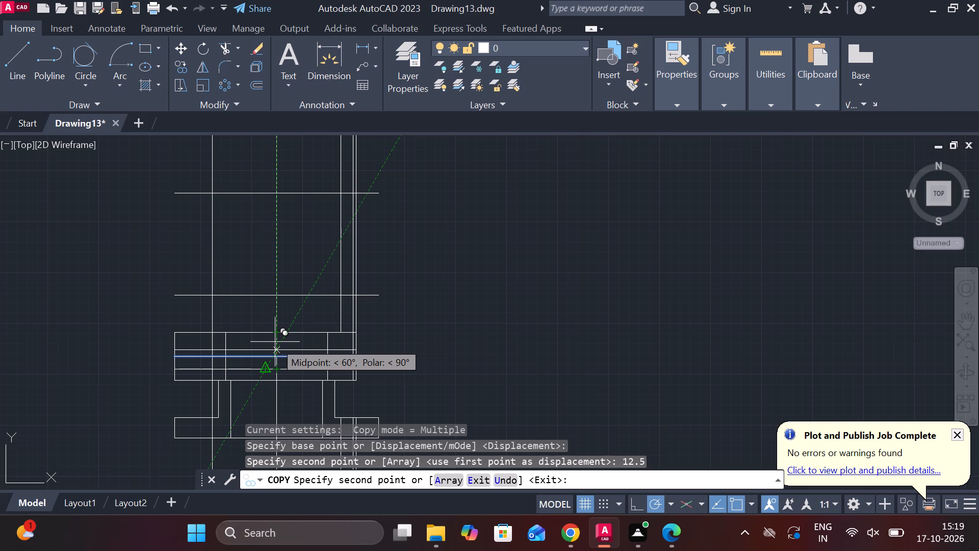
type("12")
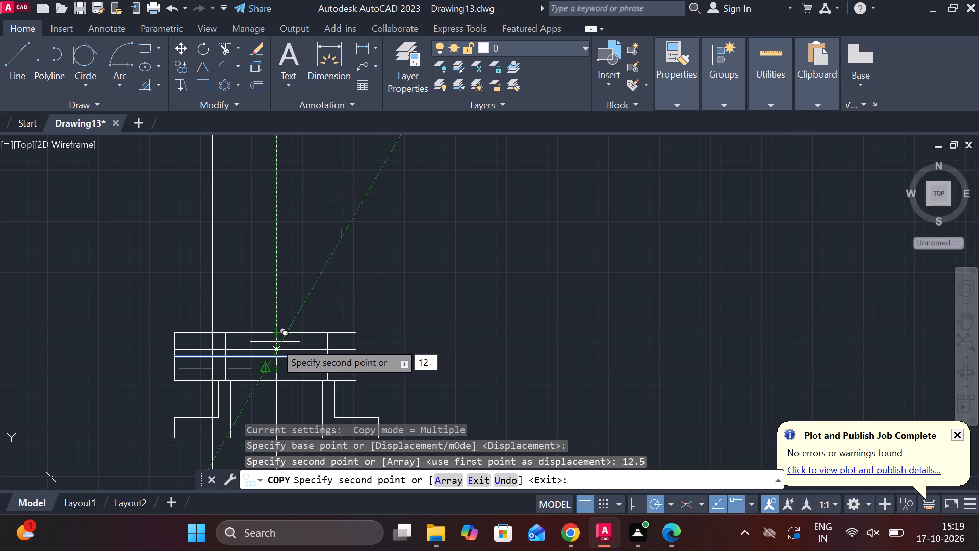
key("period")
key("5")
key("Return")
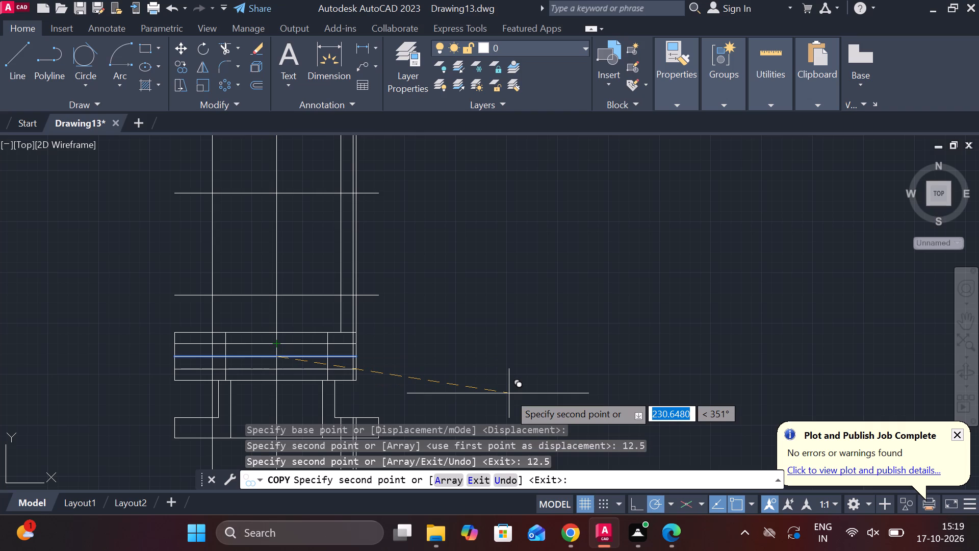
key("Escape")
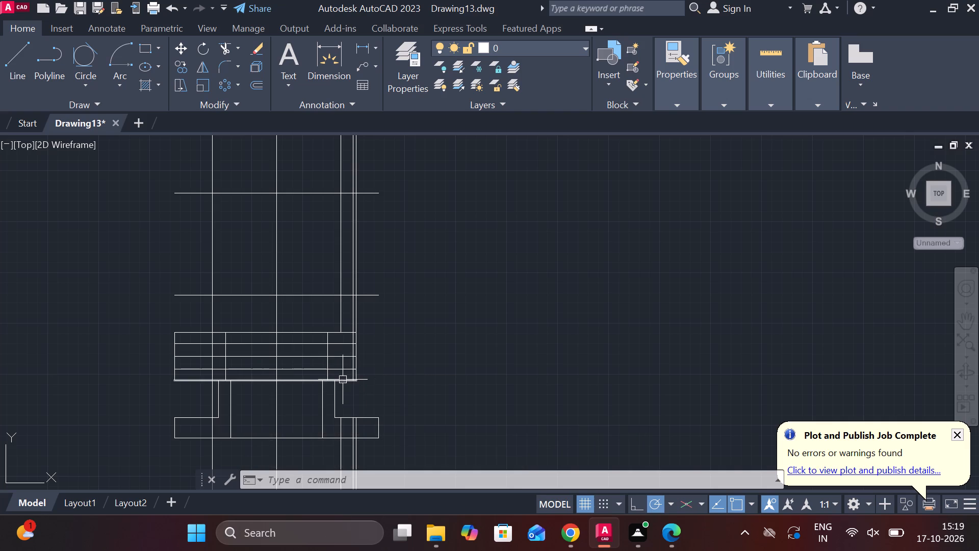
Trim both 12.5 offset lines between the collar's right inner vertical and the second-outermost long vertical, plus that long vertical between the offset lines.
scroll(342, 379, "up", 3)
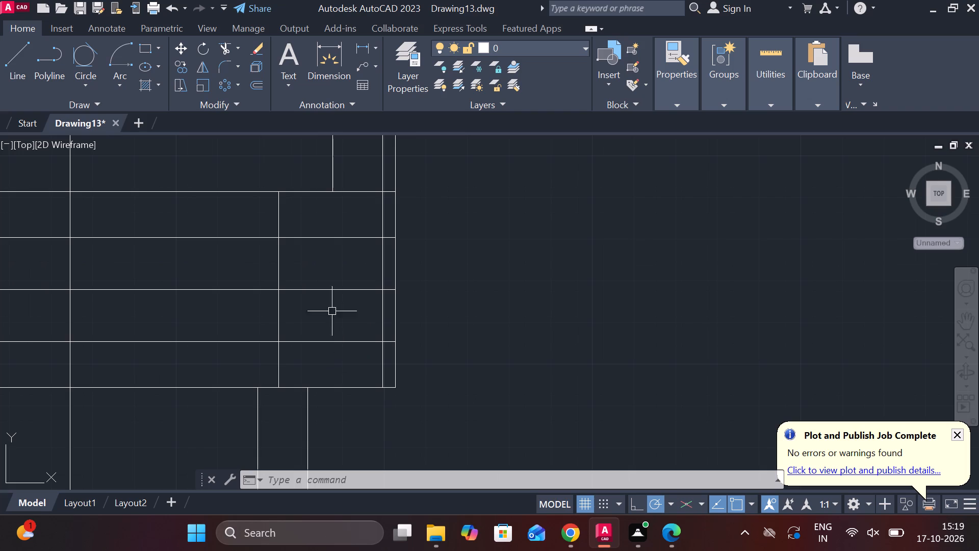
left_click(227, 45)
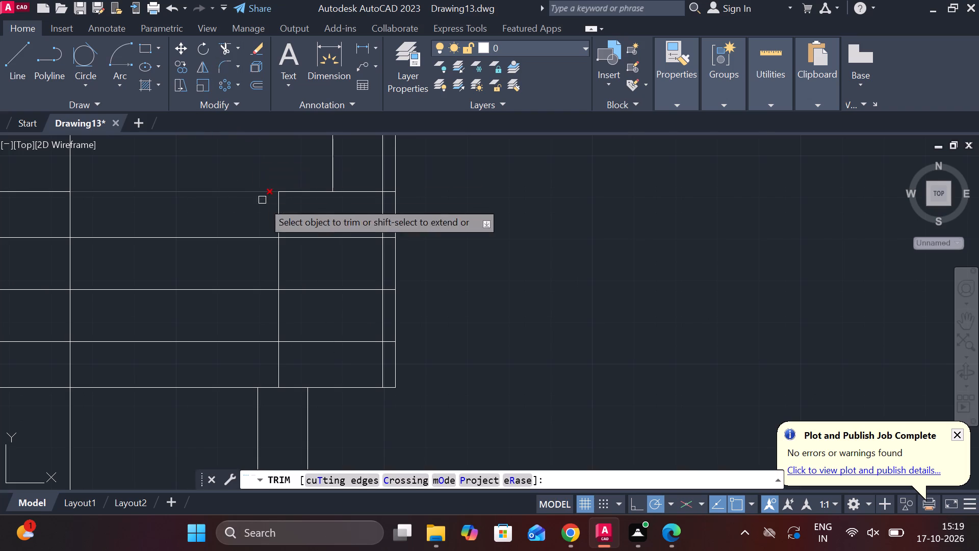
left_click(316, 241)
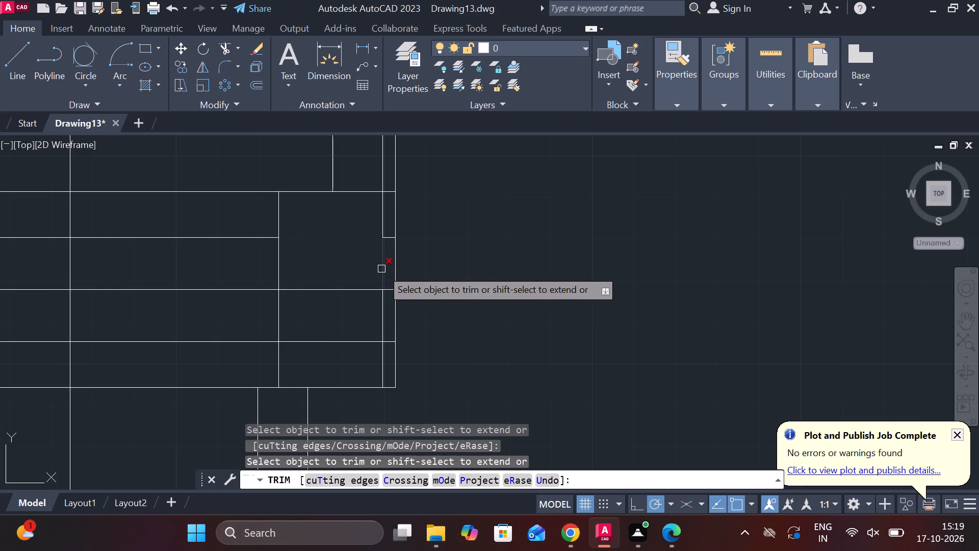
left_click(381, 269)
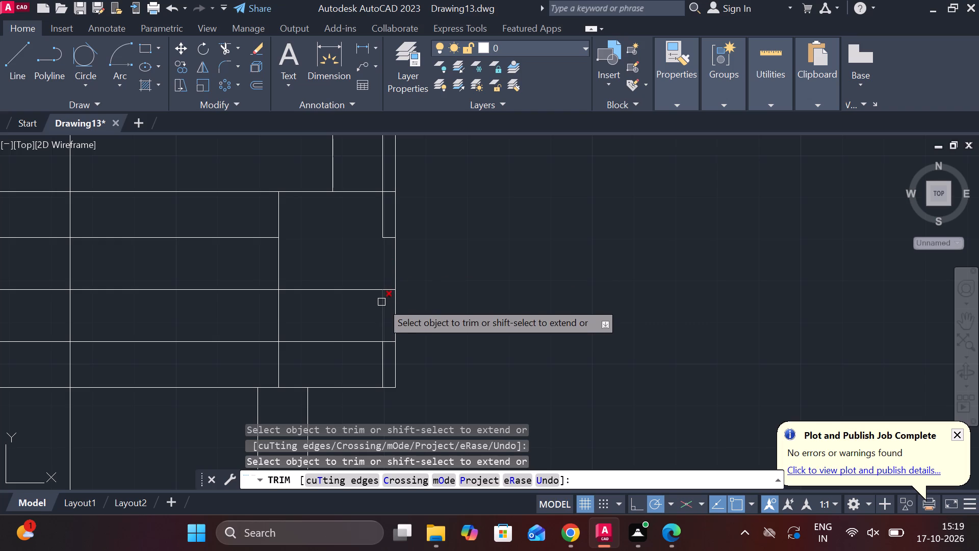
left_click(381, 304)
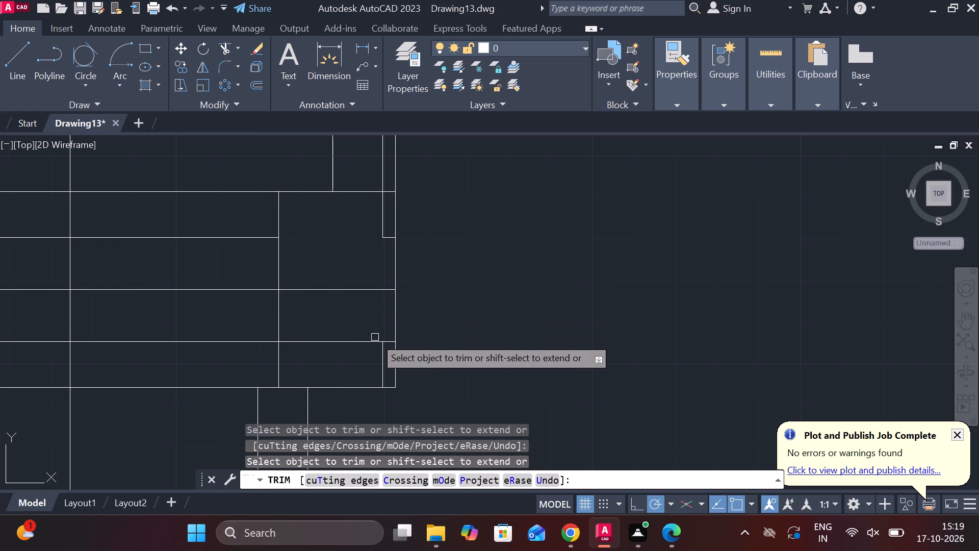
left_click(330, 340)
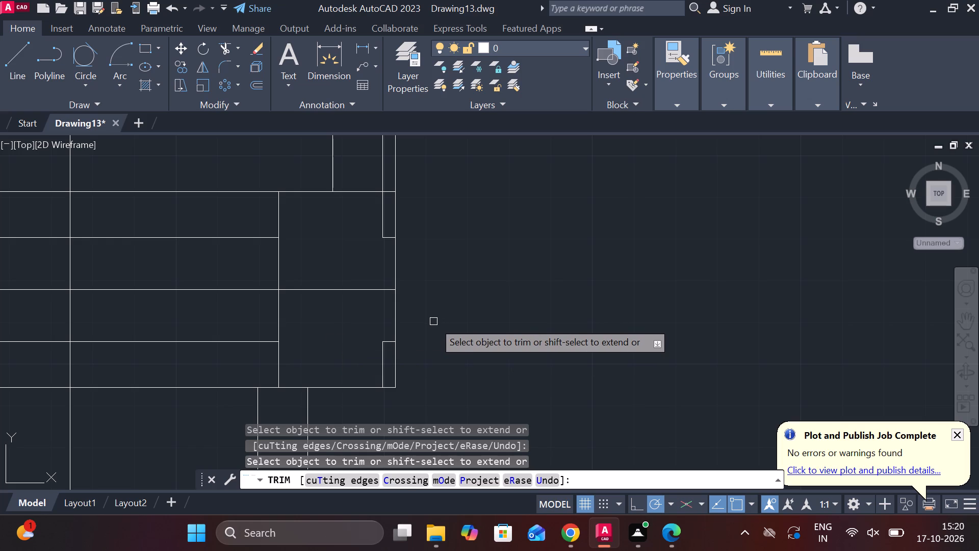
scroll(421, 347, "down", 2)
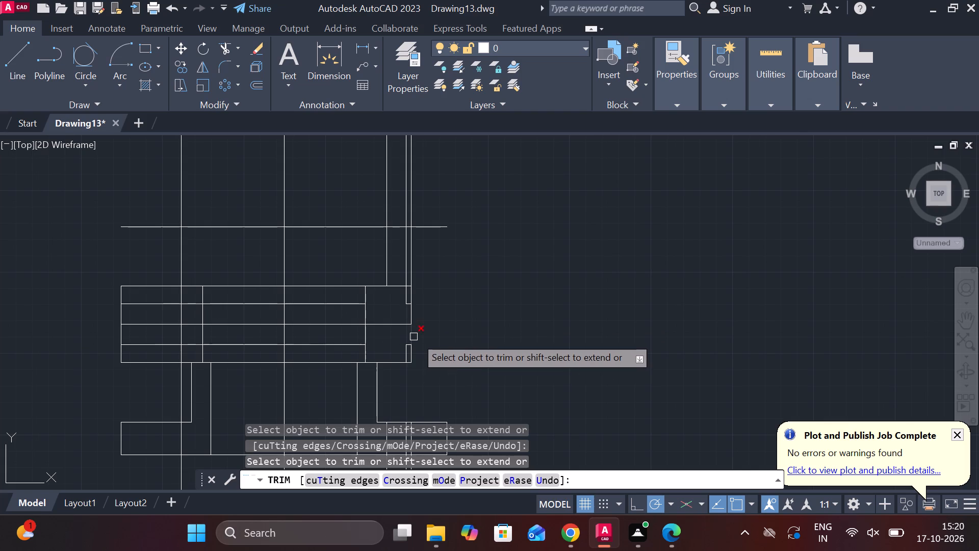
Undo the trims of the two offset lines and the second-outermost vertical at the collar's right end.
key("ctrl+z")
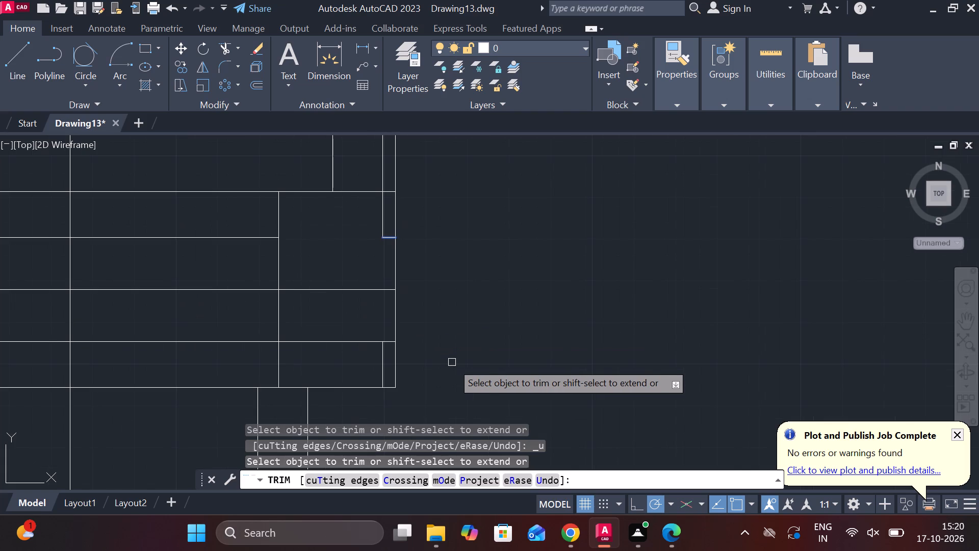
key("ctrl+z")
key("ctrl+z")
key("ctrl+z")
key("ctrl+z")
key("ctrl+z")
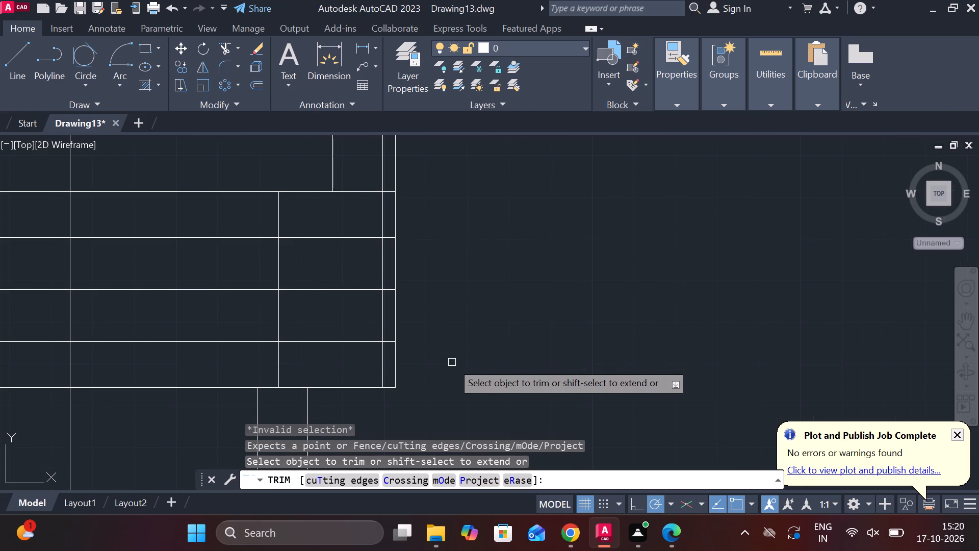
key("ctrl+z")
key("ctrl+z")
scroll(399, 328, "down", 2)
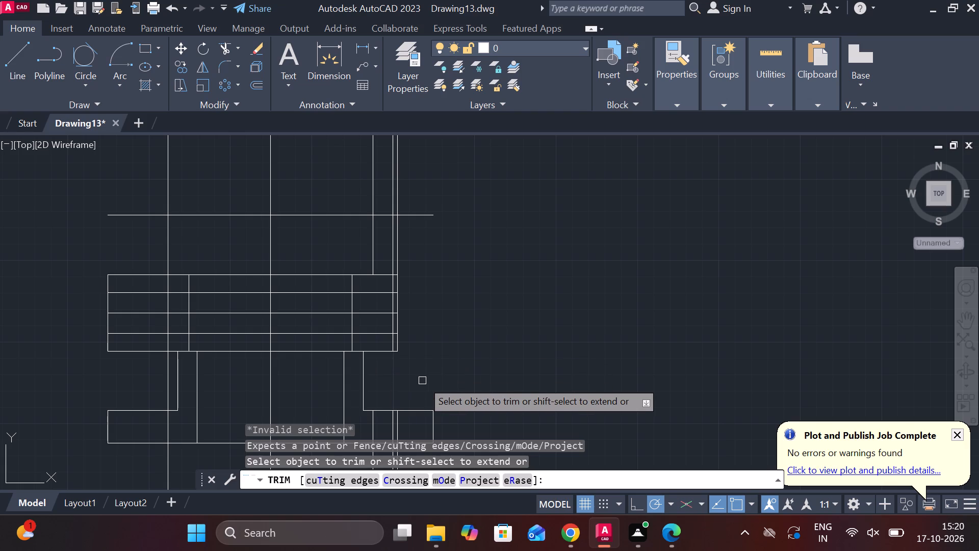
Extend the stem's right outer vertical line up to the collar's lower offset line.
key("Escape")
type("EX")
key("Return")
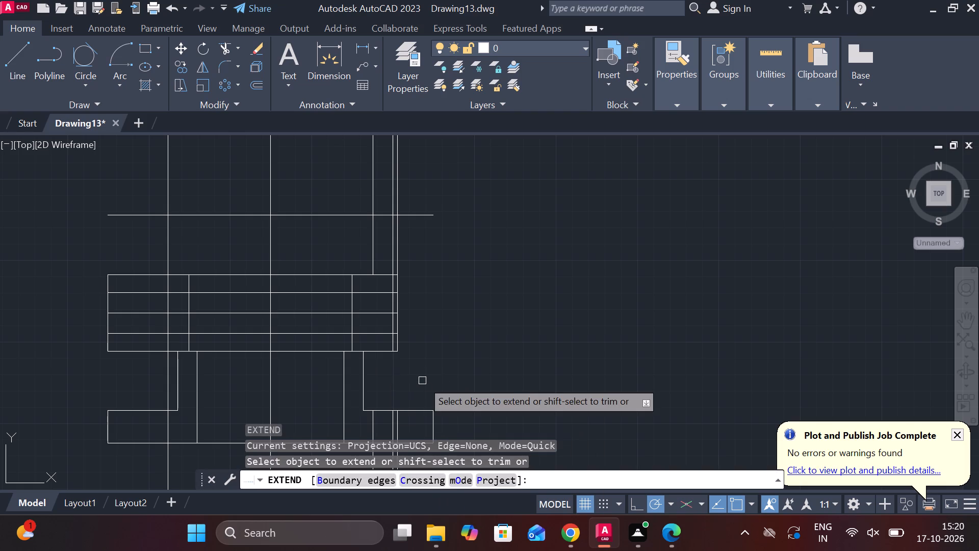
left_click(364, 380)
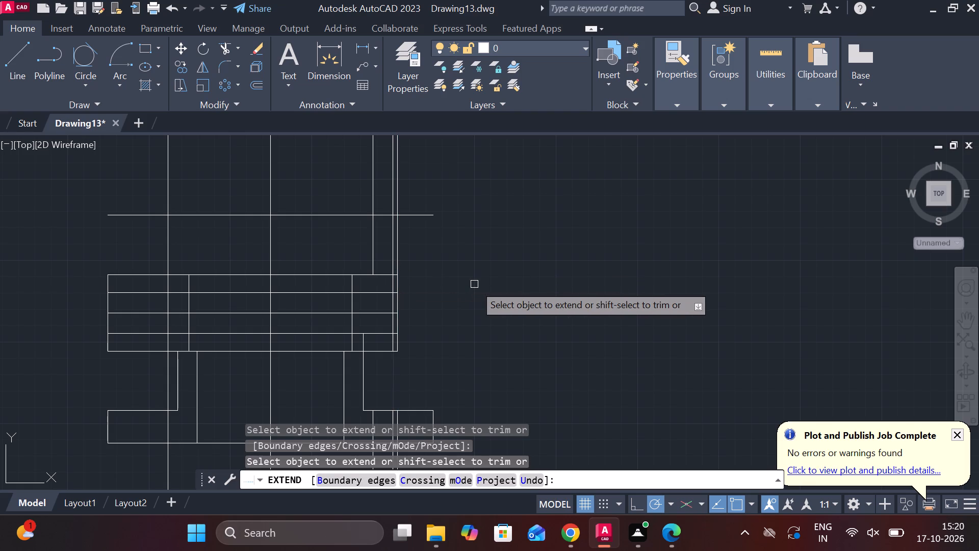
key("Escape")
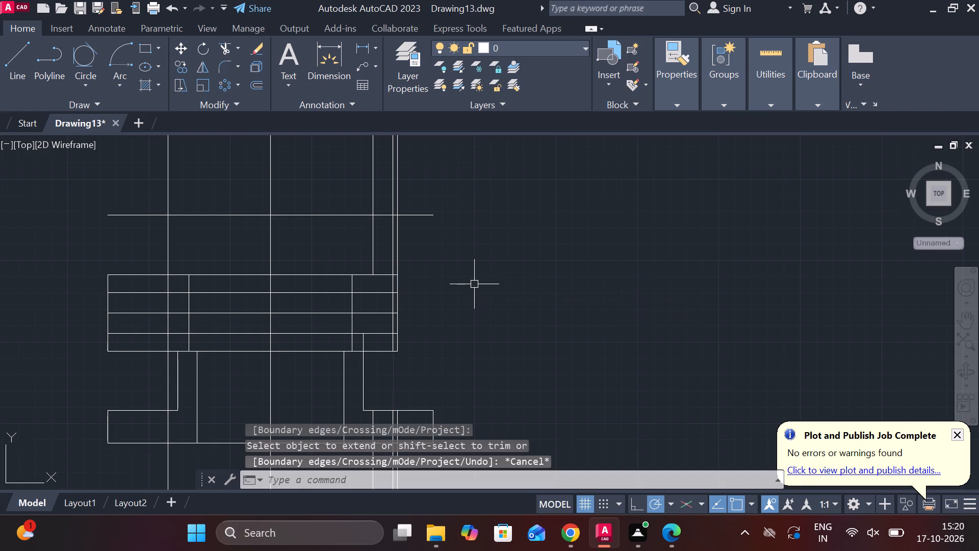
Trim the collar's top edge and upper offset line short of the second-outermost long vertical, and that vertical from the upper offset line to the collar's bottom.
left_click(224, 50)
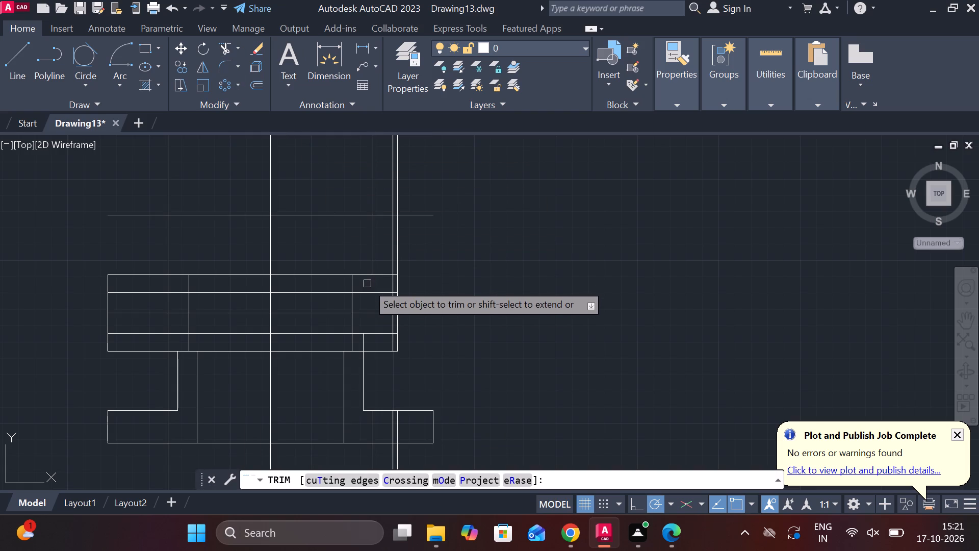
left_click(381, 277)
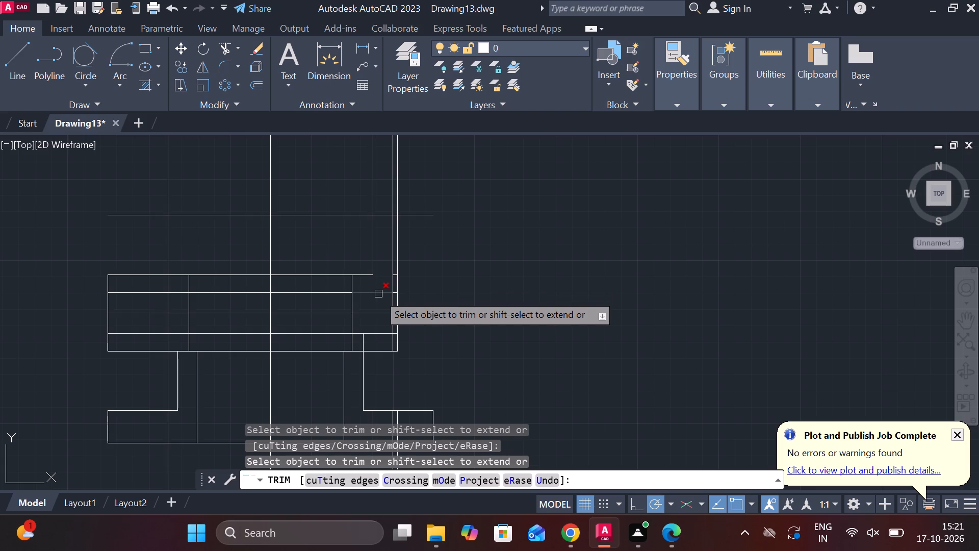
left_click(378, 294)
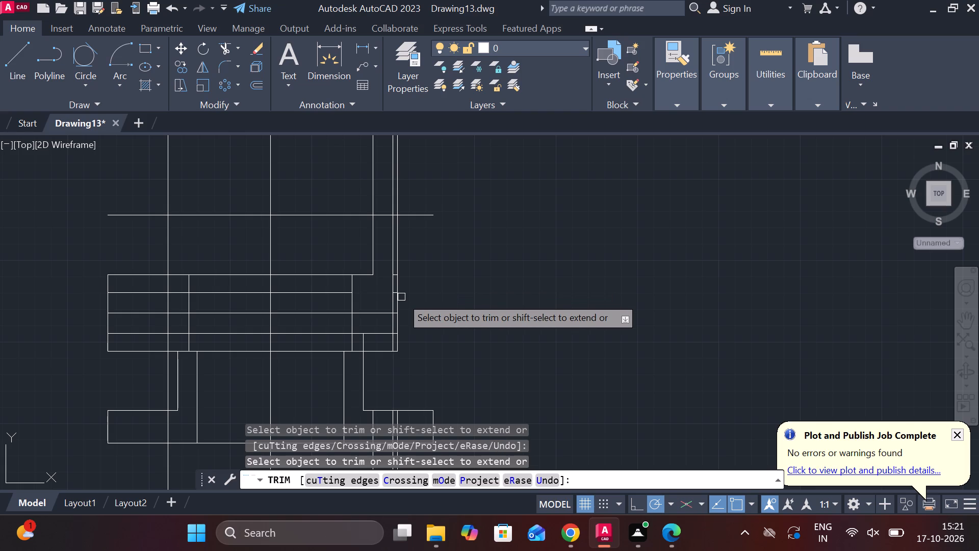
scroll(401, 297, "up", 2)
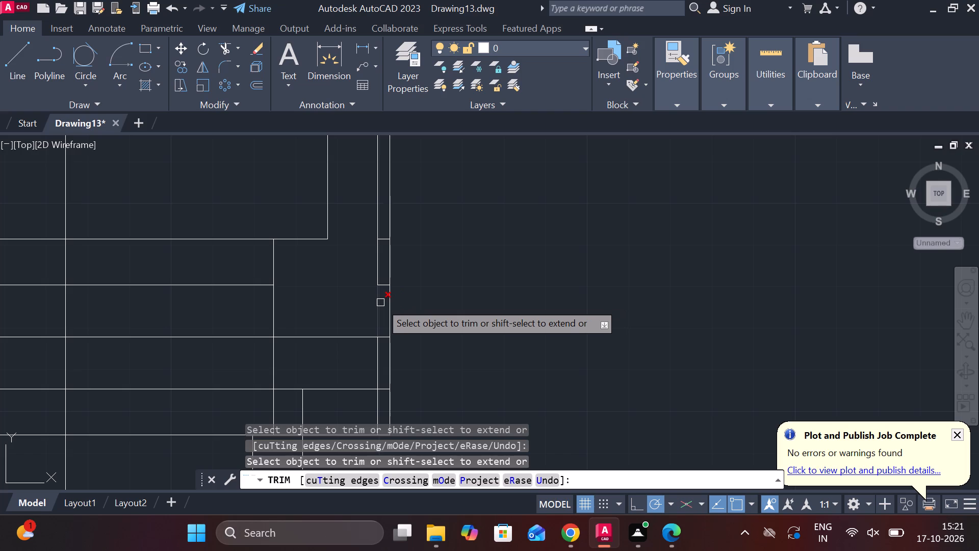
left_click(380, 303)
scroll(380, 303, "down", 1)
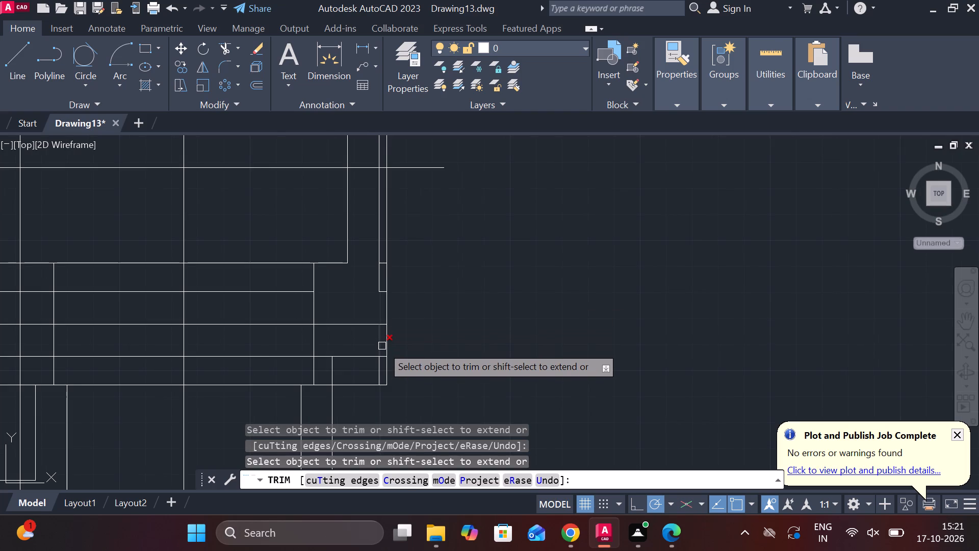
left_click(382, 346)
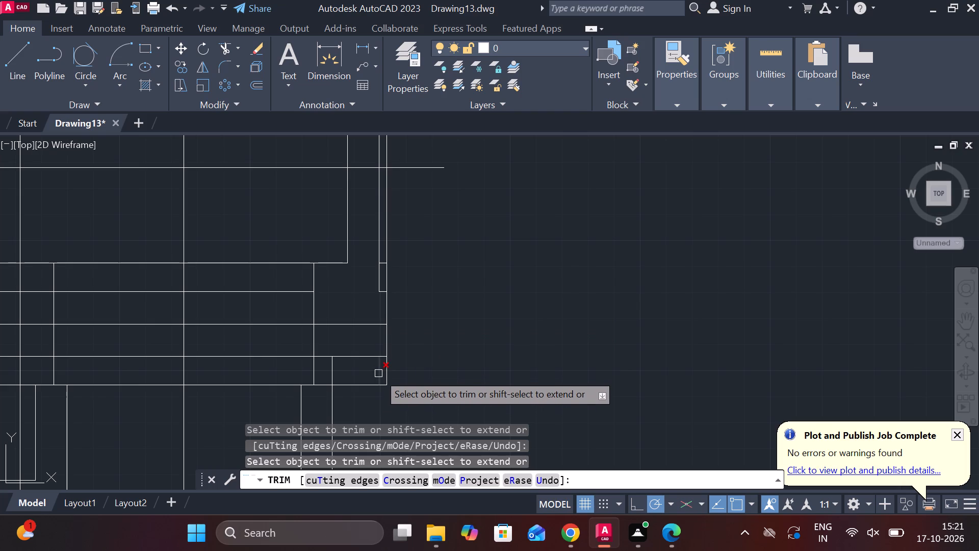
left_click(378, 373)
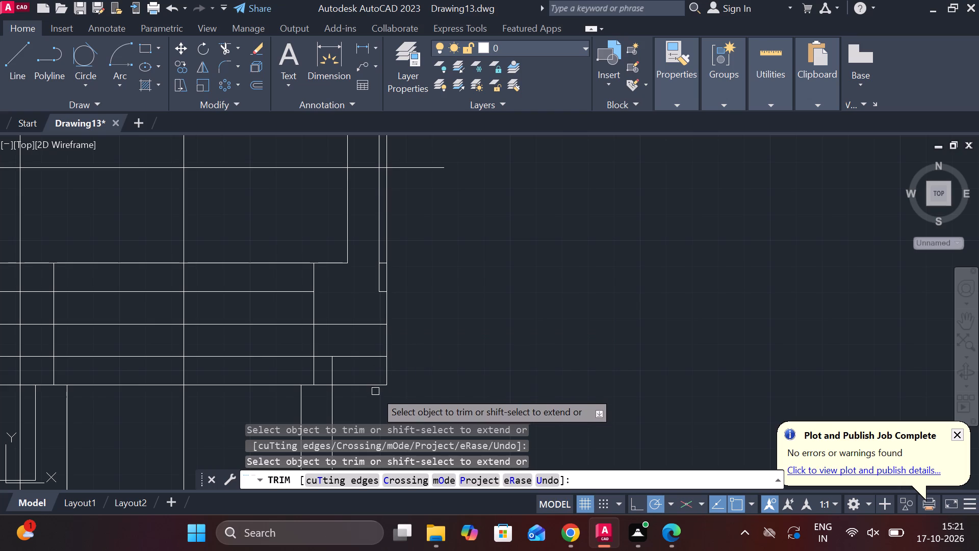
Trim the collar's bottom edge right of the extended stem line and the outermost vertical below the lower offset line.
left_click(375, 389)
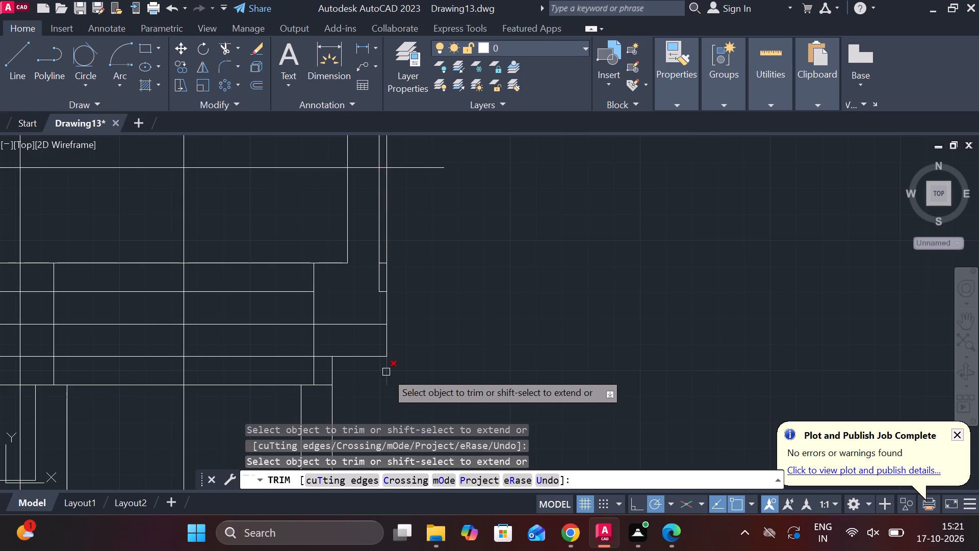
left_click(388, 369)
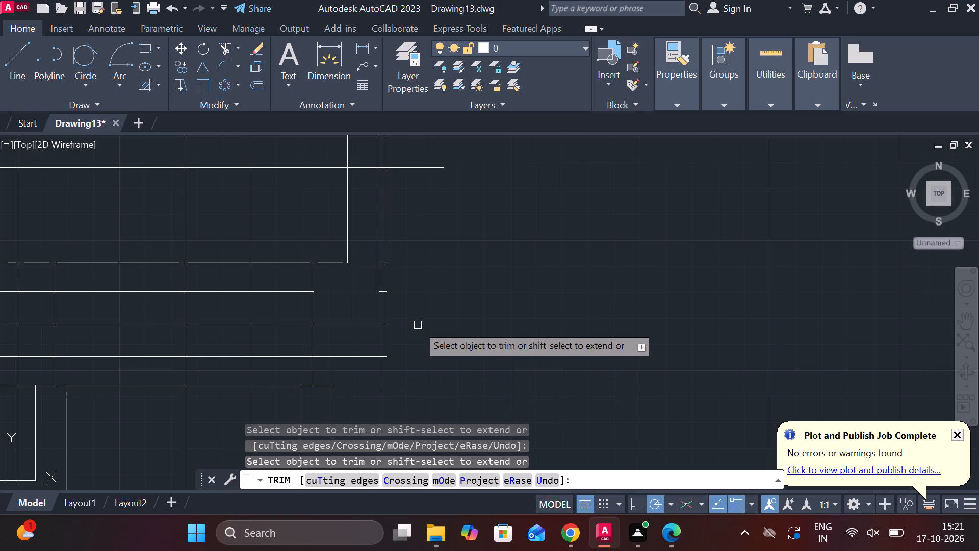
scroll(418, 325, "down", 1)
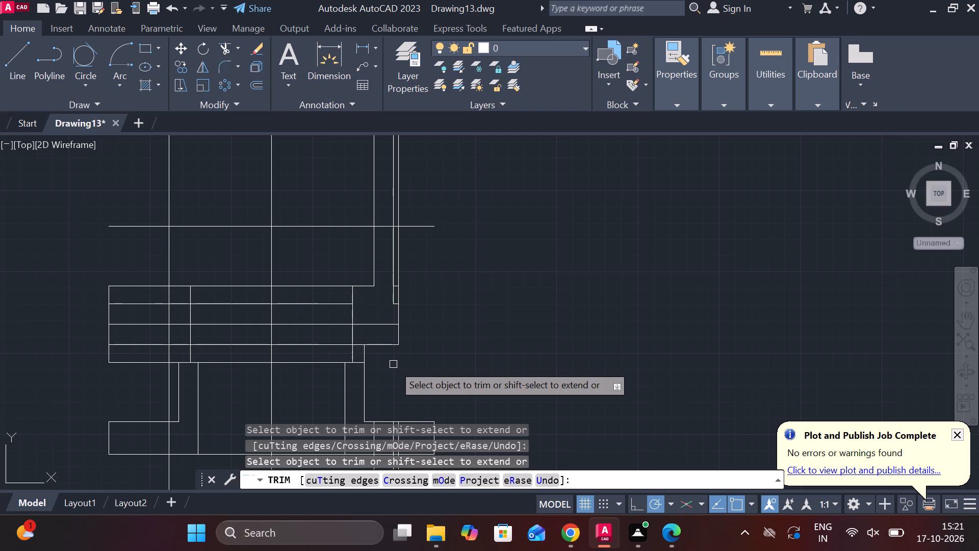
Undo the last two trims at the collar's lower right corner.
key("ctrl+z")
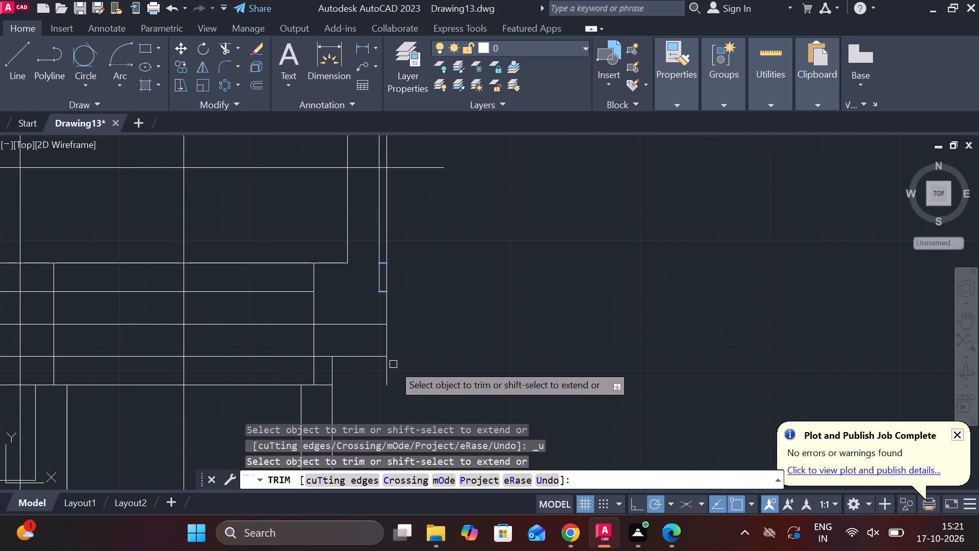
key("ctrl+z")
Trim the outermost vertical between the collar's lower offset line and its bottom edge at the lower right corner.
scroll(393, 364, "down", 2)
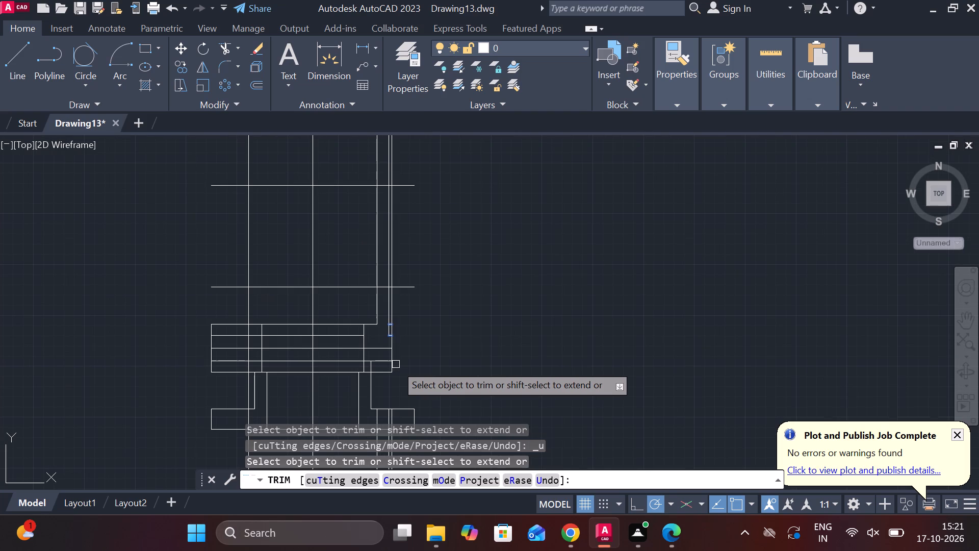
scroll(404, 359, "up", 1)
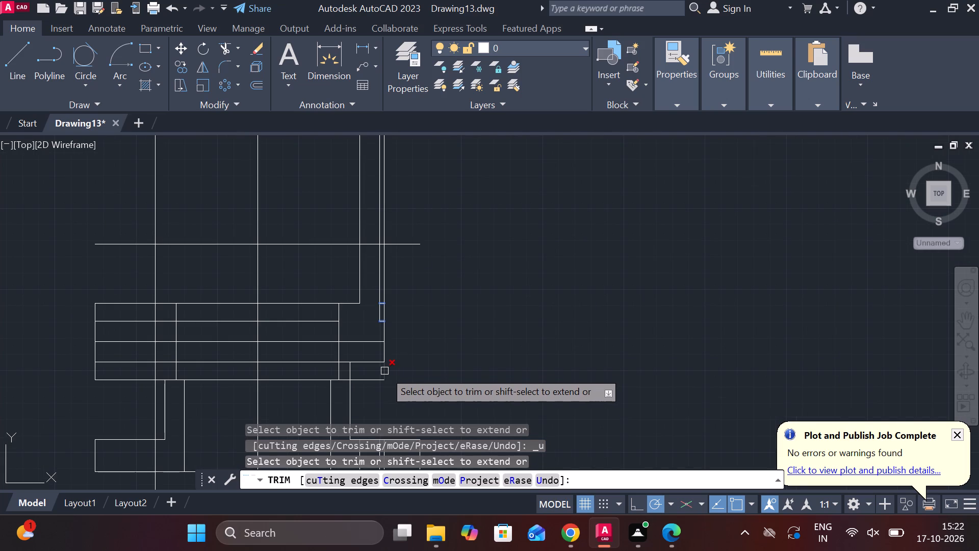
left_click(384, 371)
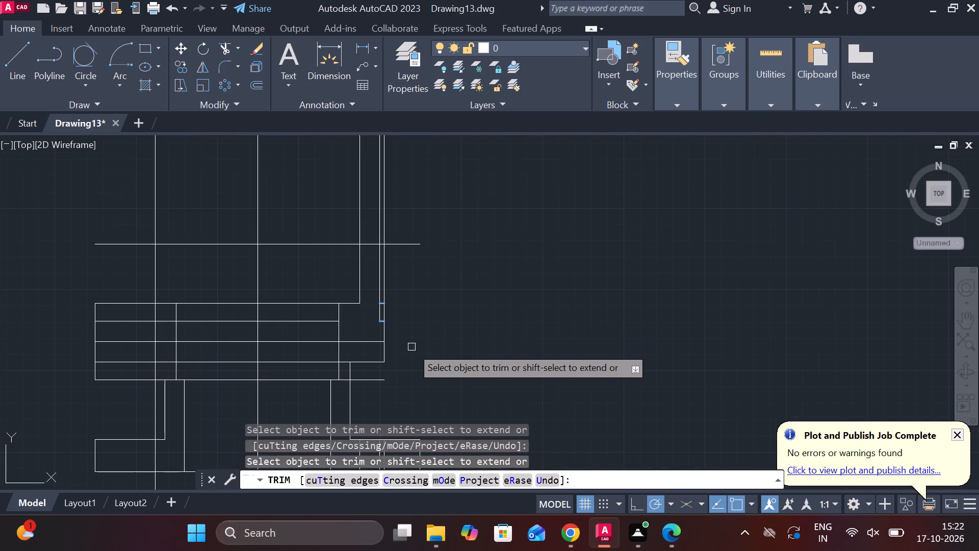
scroll(411, 347, "down", 1)
scroll(411, 347, "up", 3)
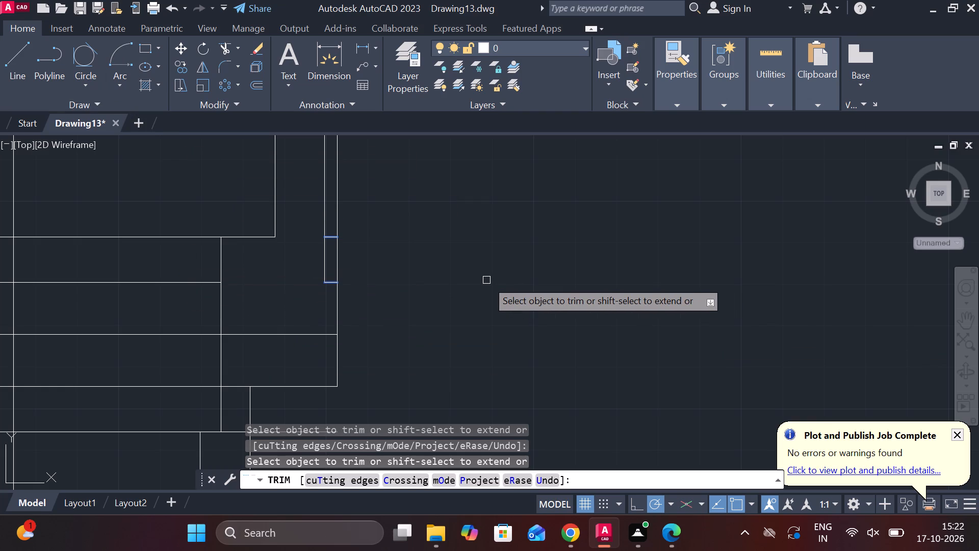
key("Escape")
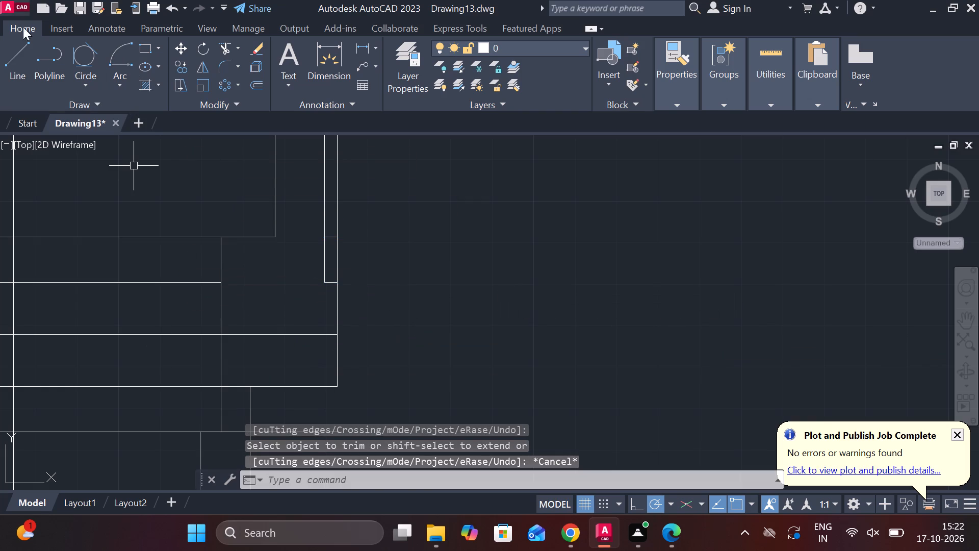
Trim the collar's middle horizontal line between the centre vertical and the collar's right inner vertical.
left_click(224, 49)
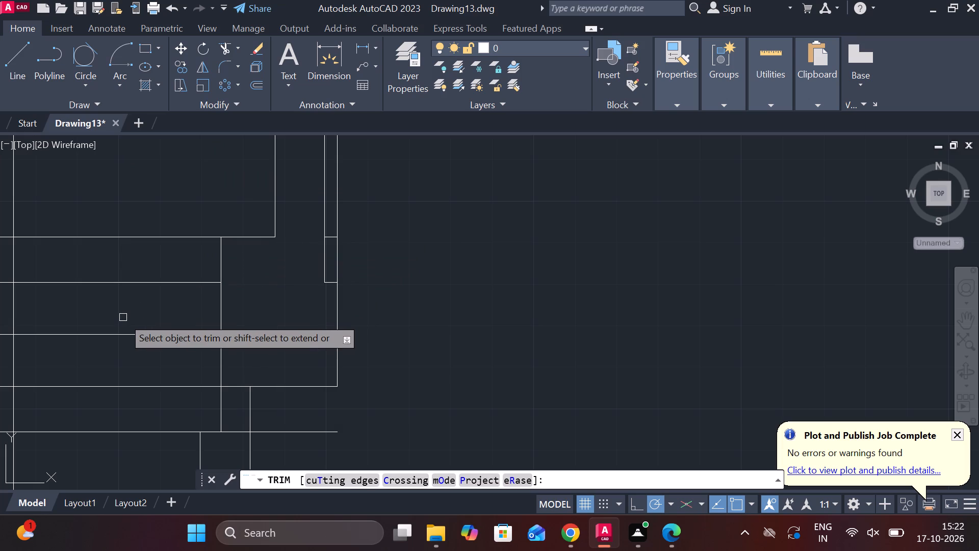
left_click(113, 334)
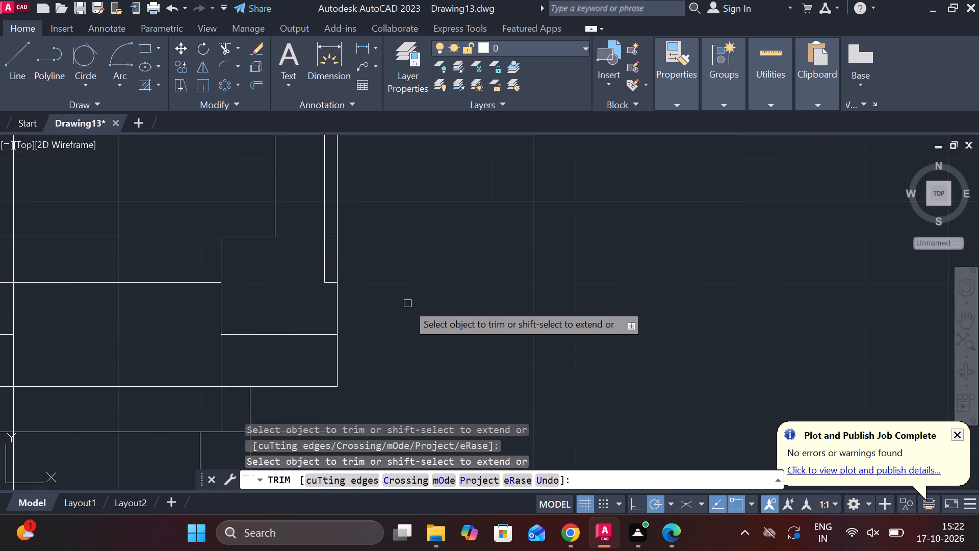
key("Escape")
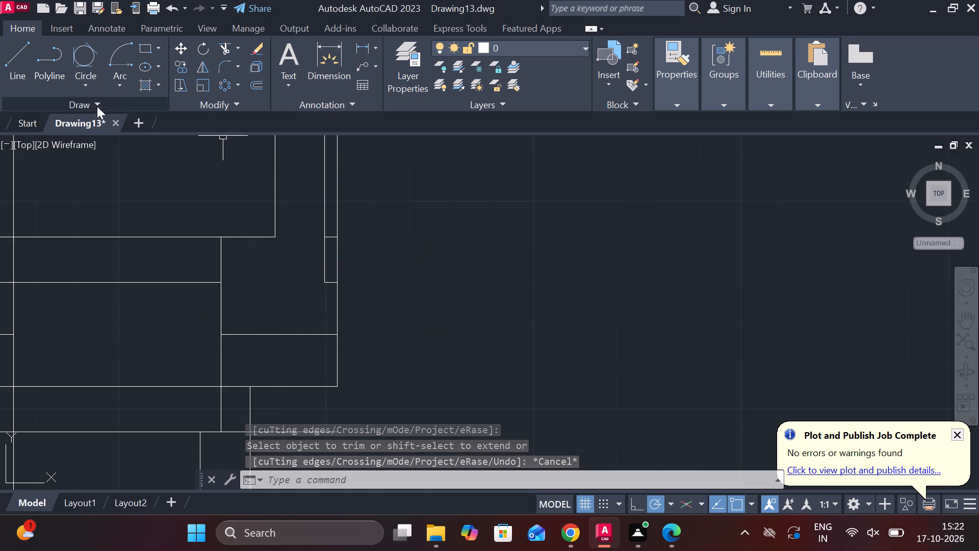
Copy the middle line's short segment at the collar's right end 5 units above and 5 units below itself.
left_click(280, 334)
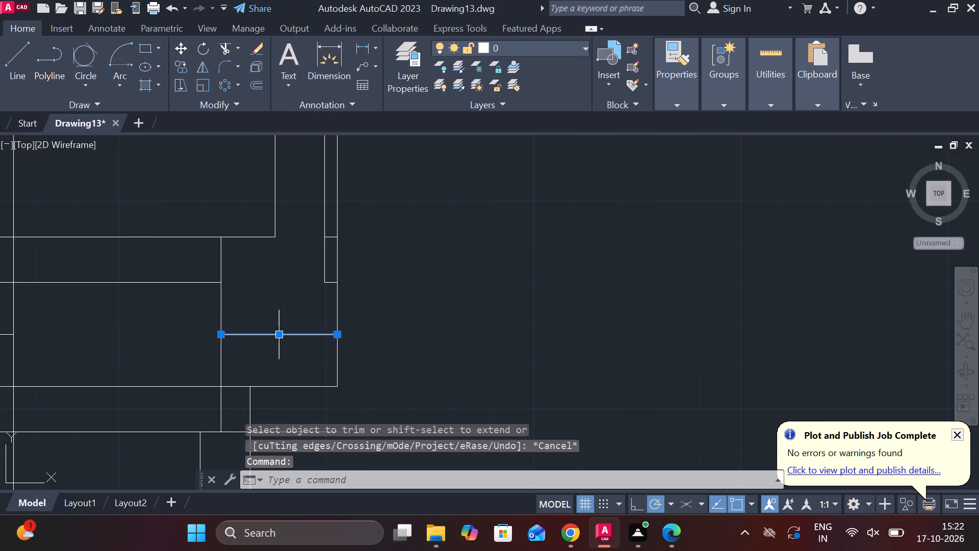
left_click(181, 66)
left_click(283, 336)
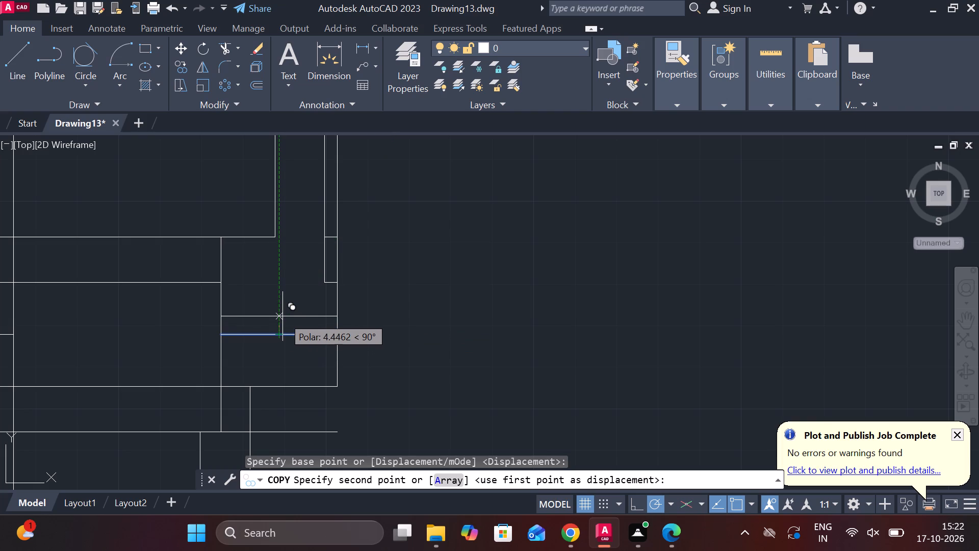
key("5")
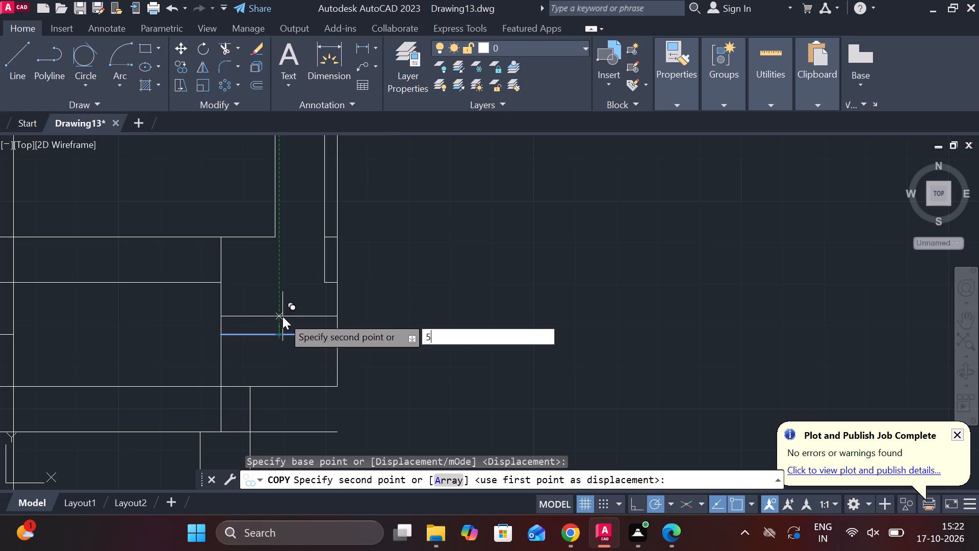
key("Return")
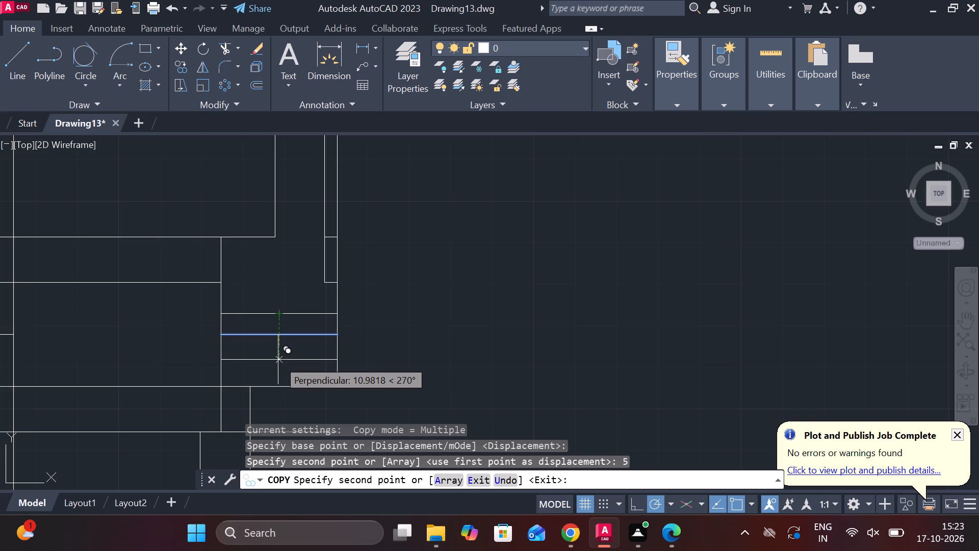
key("5")
key("Return")
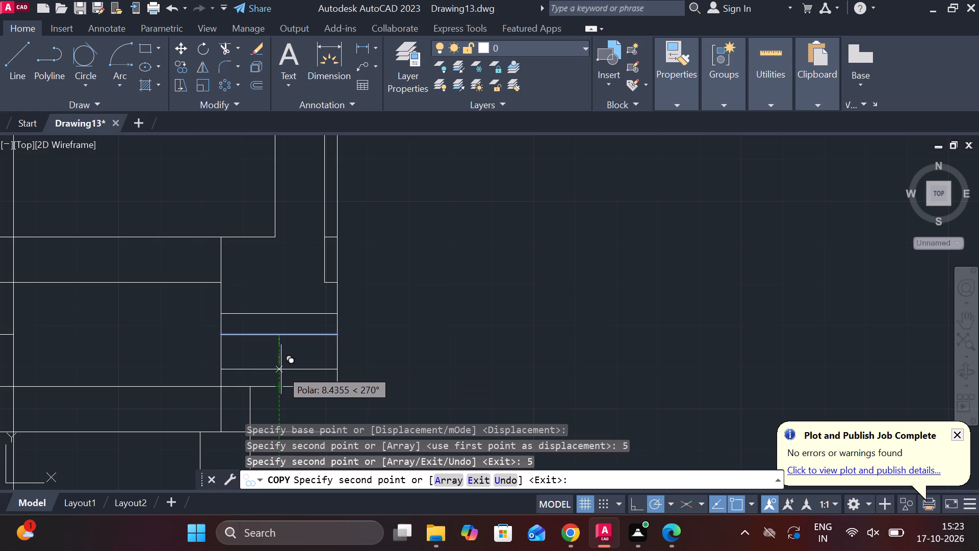
key("5")
key("Return")
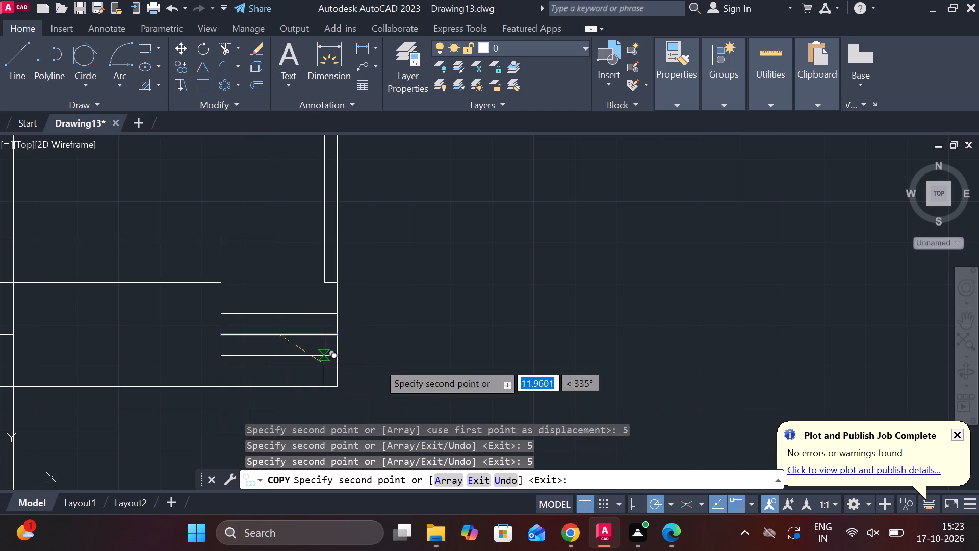
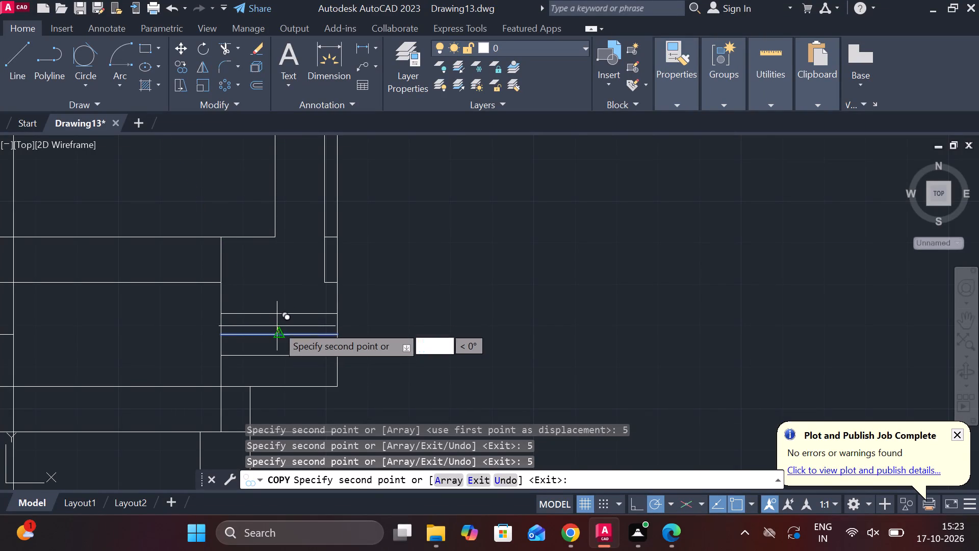
Copy the upper short horizontal line at the collar's right end 0.5 units below itself.
key("Escape")
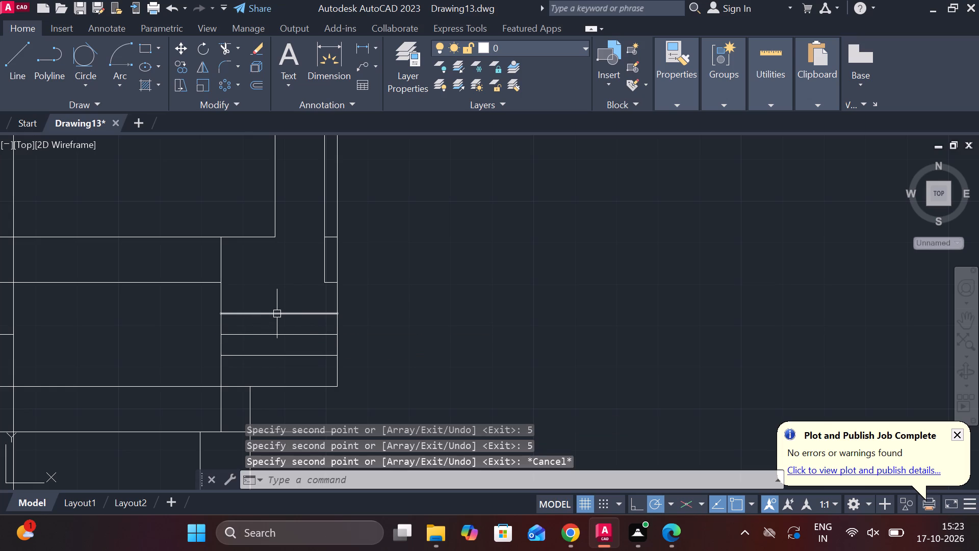
left_click(277, 314)
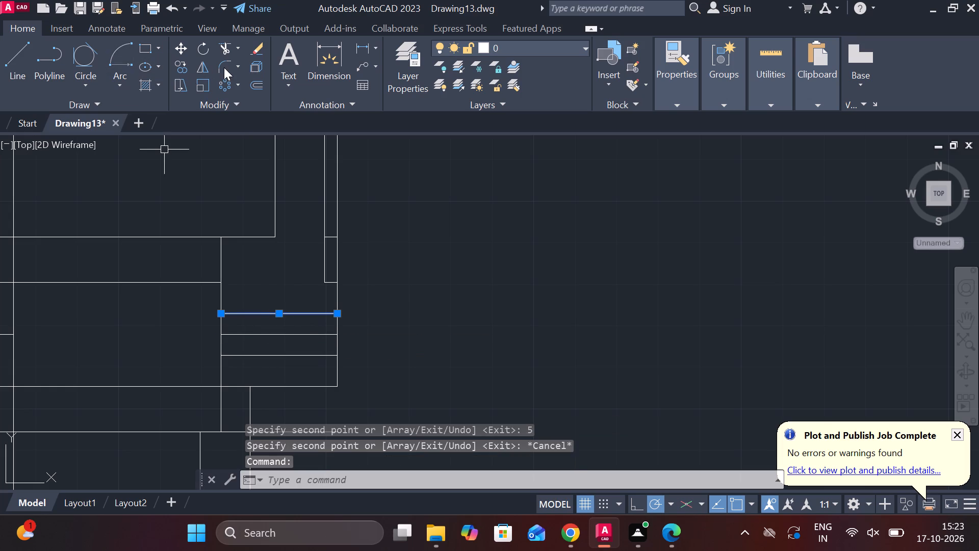
left_click(181, 66)
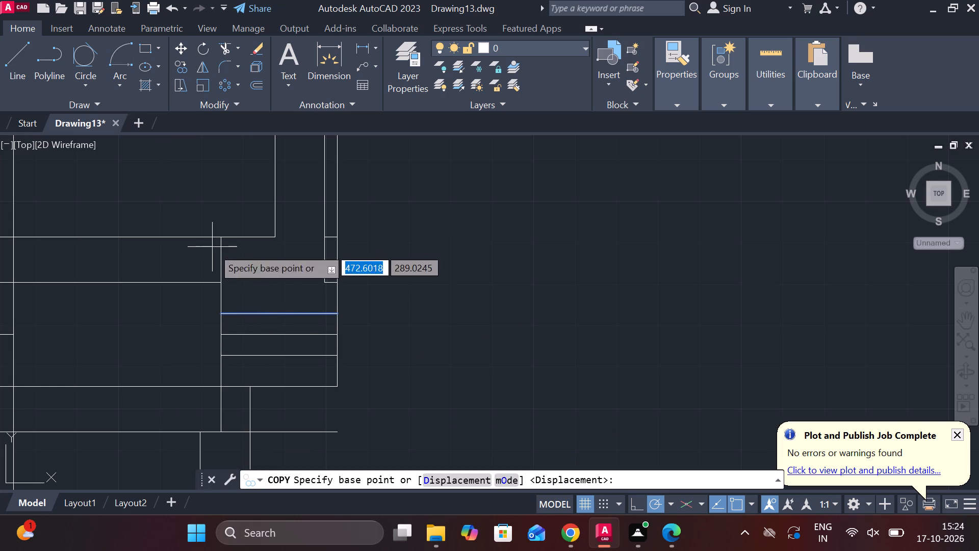
left_click(278, 316)
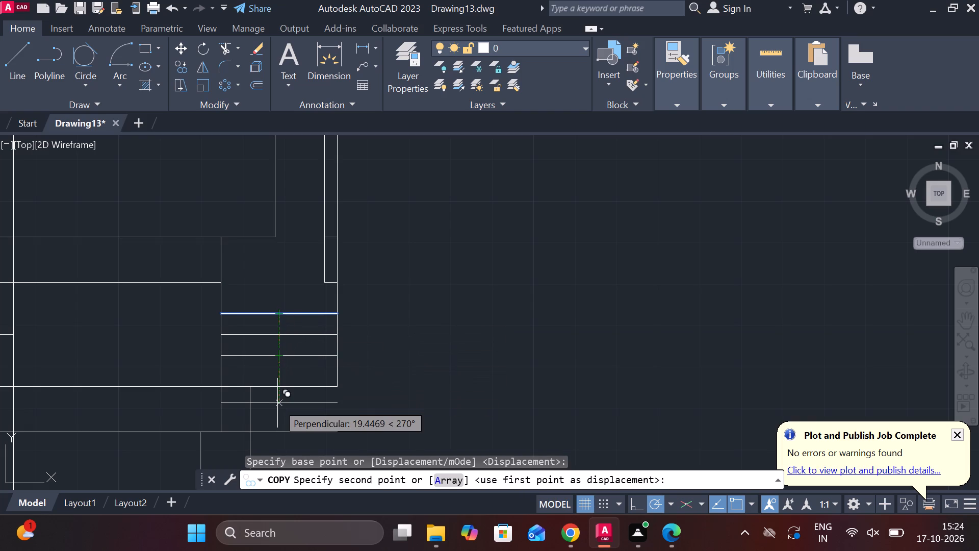
key("0")
key("period")
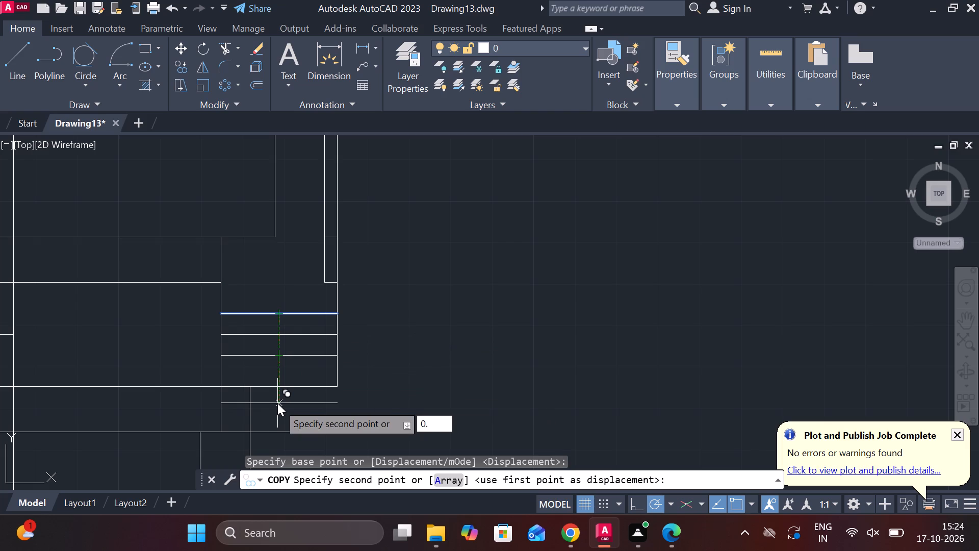
key("5")
key("Return")
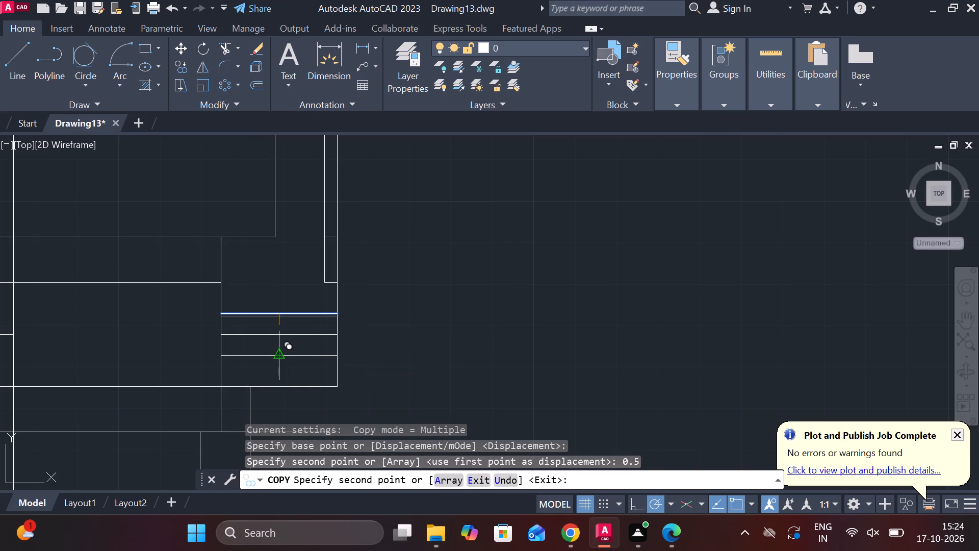
key("Escape")
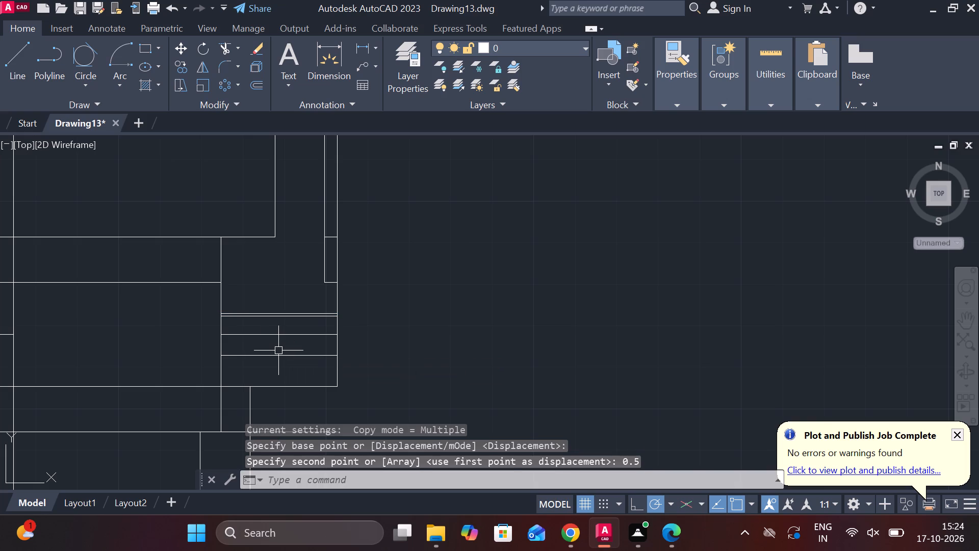
Copy the lower short line at the collar's right end 0.5 units above itself, plus a second copy just above the middle short line.
left_click(281, 354)
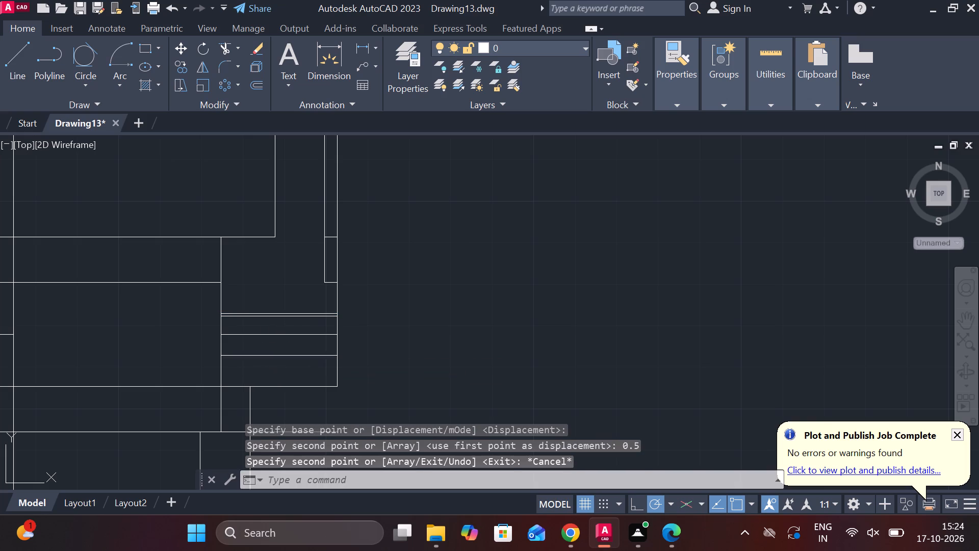
left_click(187, 66)
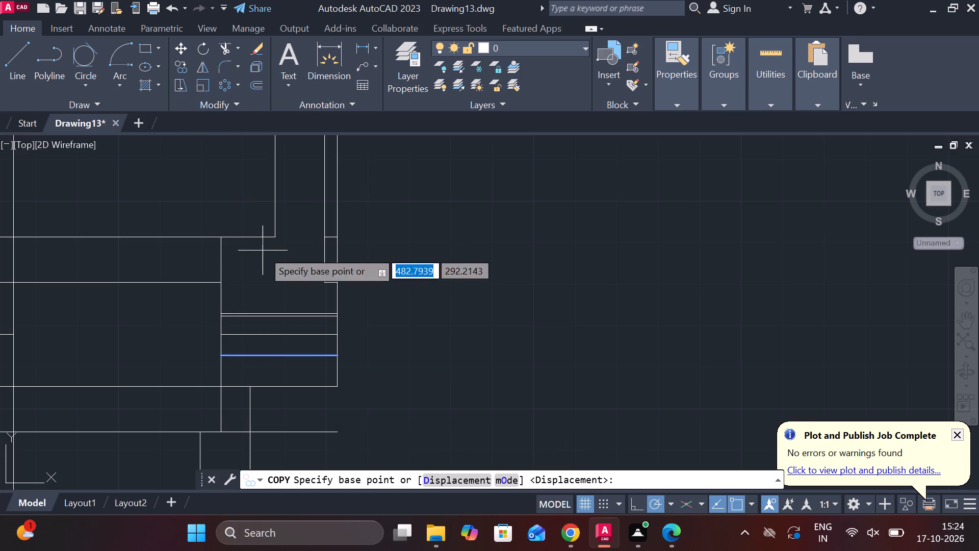
left_click(276, 352)
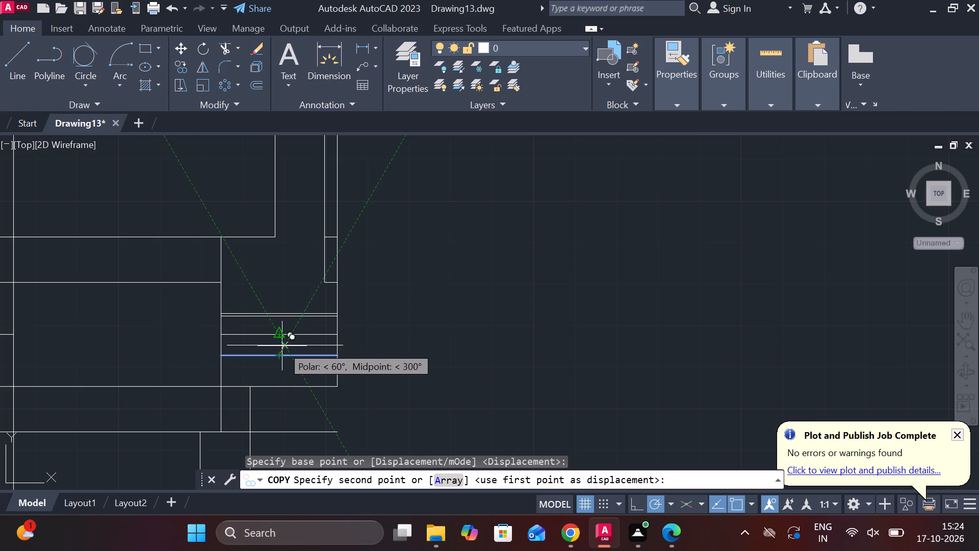
type("0.5")
key("Return")
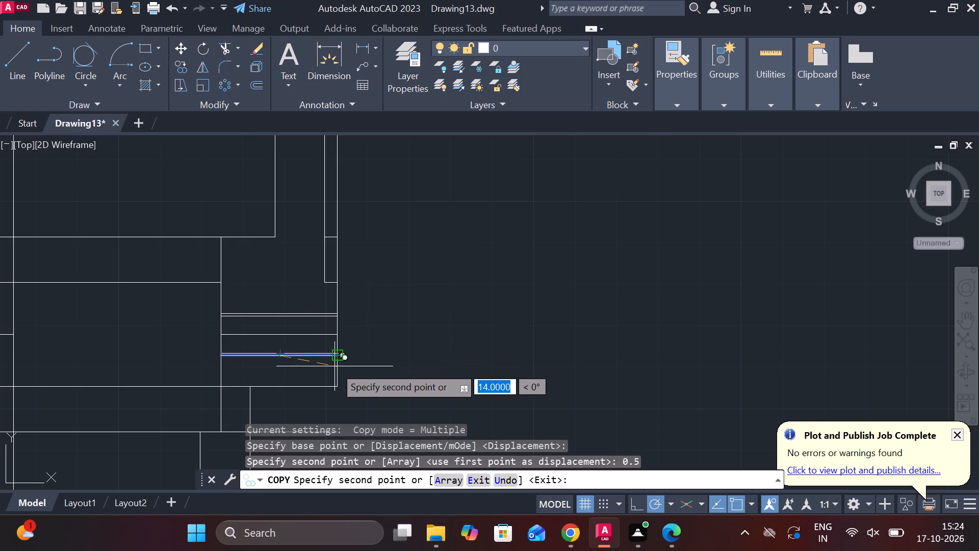
scroll(334, 366, "up", 2)
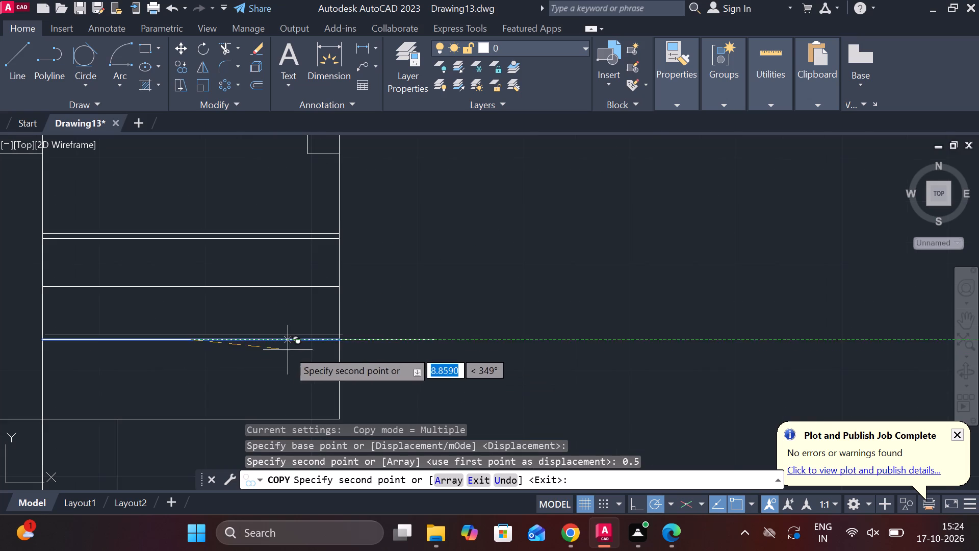
key("ctrl+z")
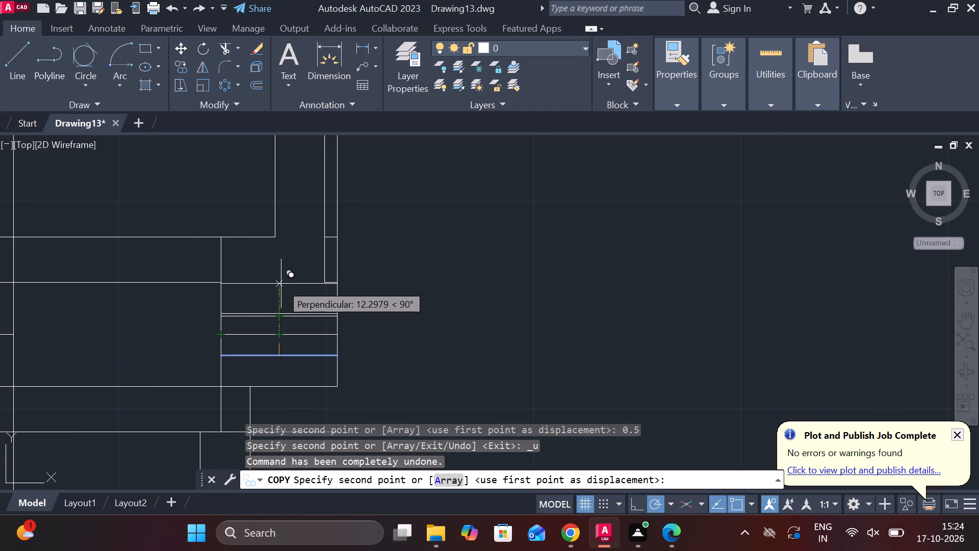
key("0")
type(".5")
key("Return")
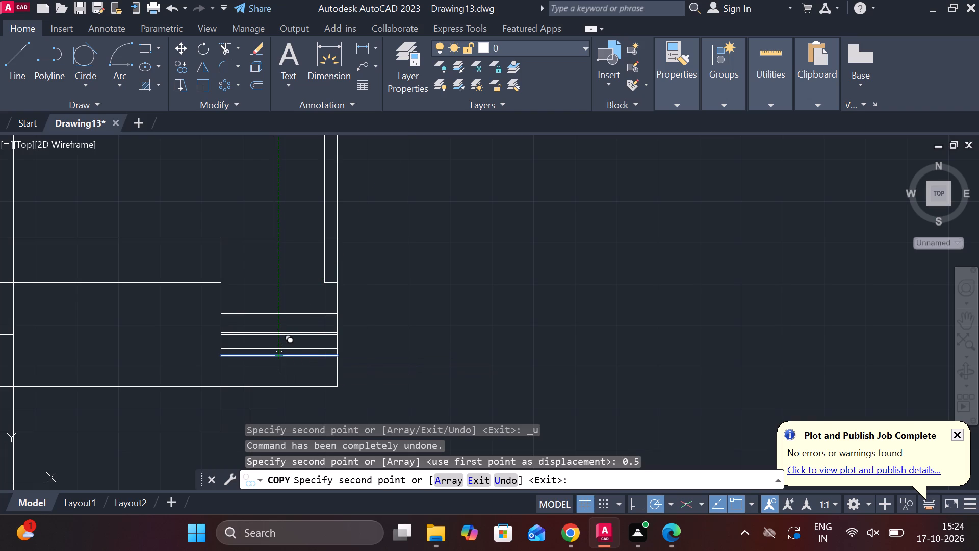
scroll(281, 352, "up", 1)
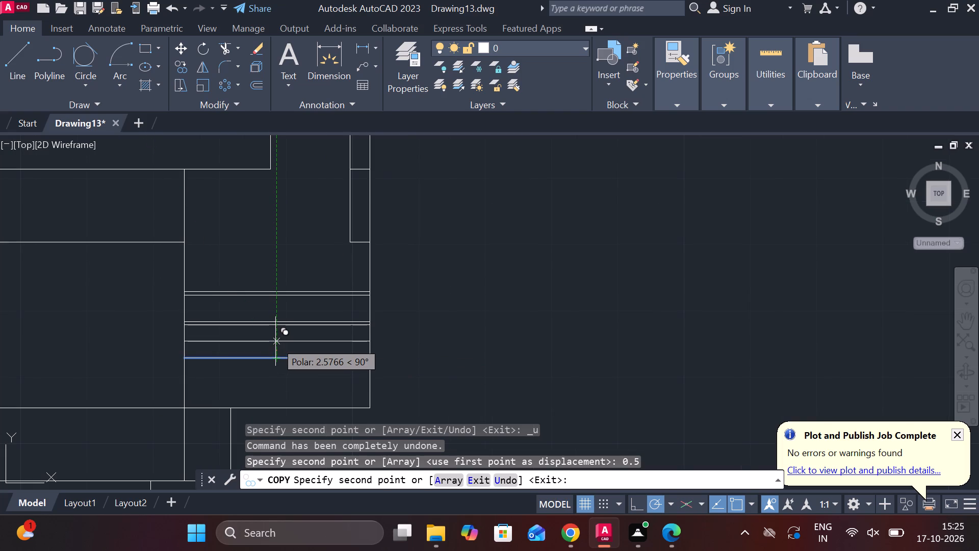
type("0.")
key("5")
key("Return")
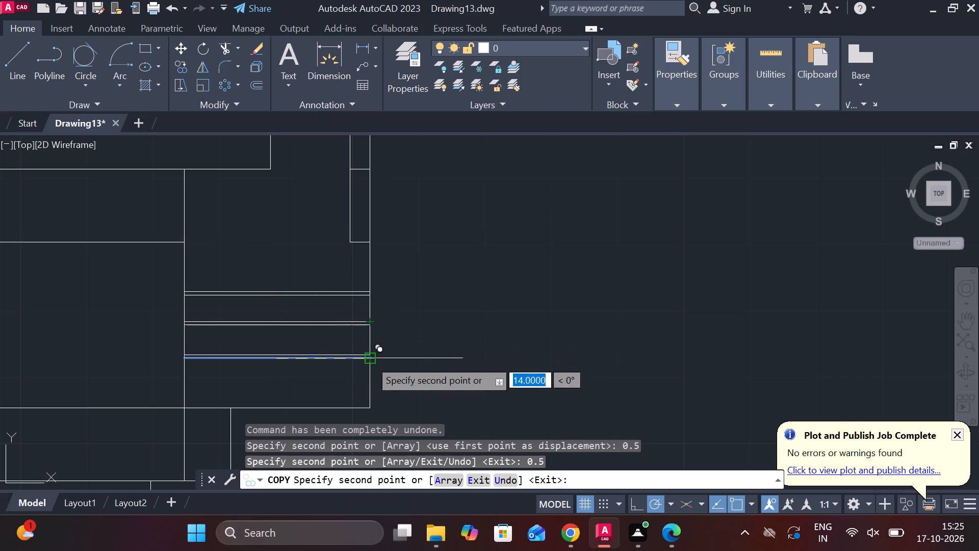
key("Escape")
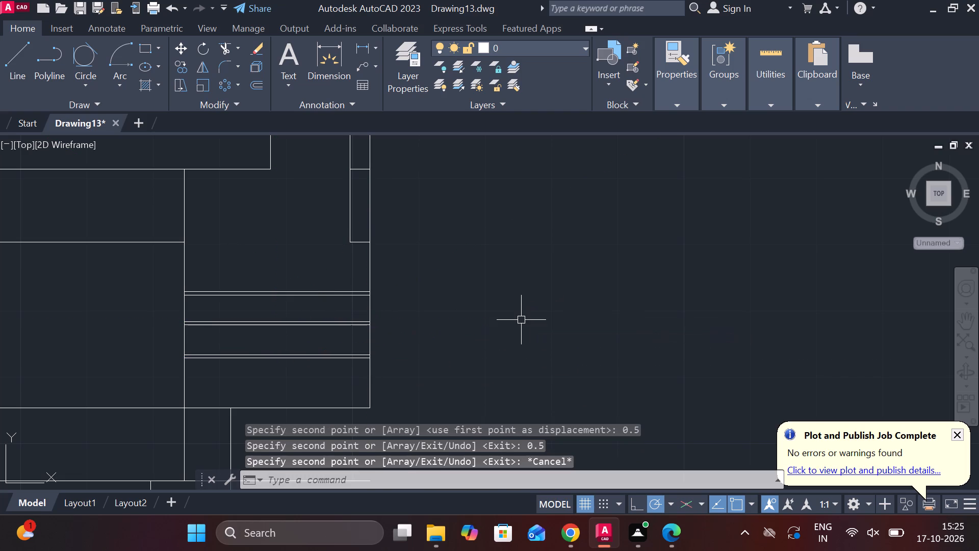
Delete the extra copy just above the middle short line at the collar's right end.
scroll(279, 312, "up", 2)
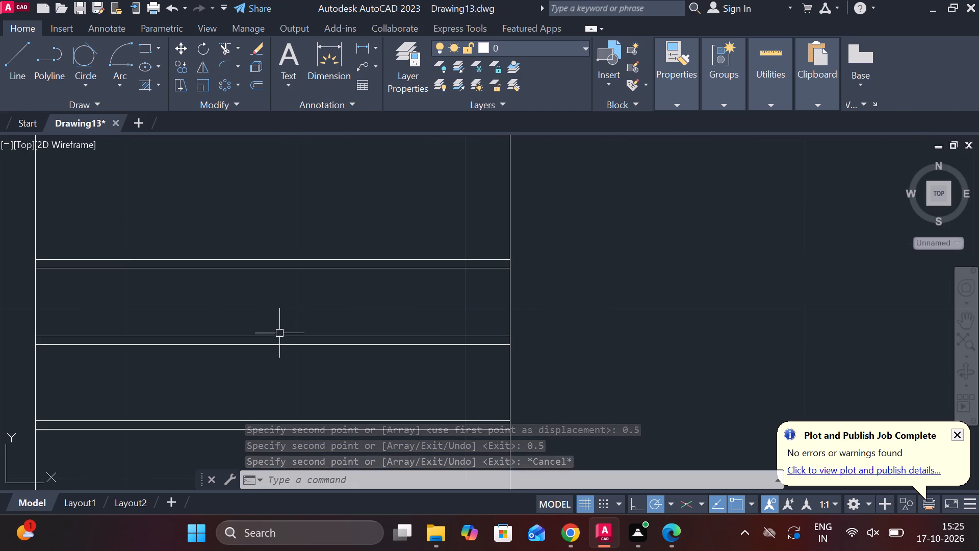
left_click(279, 337)
key("Delete")
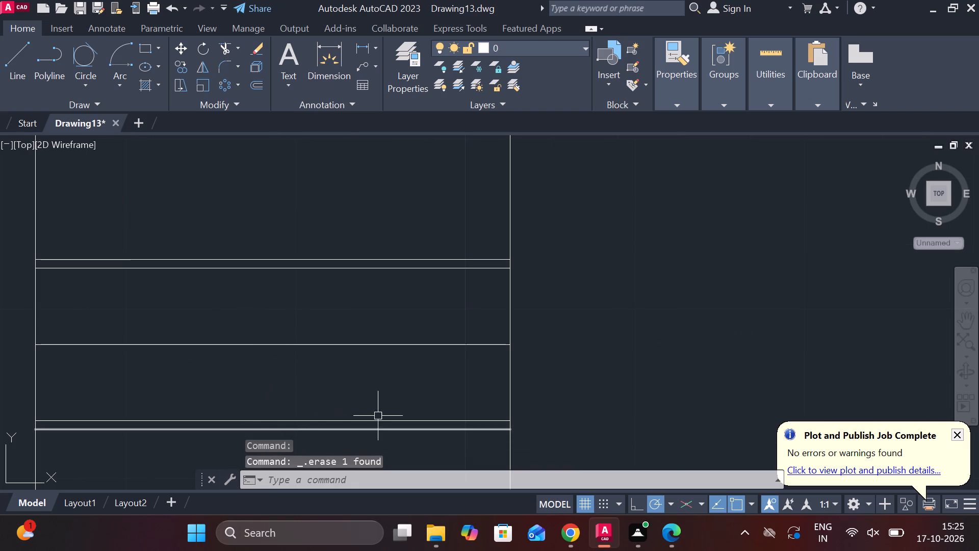
Examine the short line pairs at the collar's right end within the whole part.
scroll(343, 415, "down", 2)
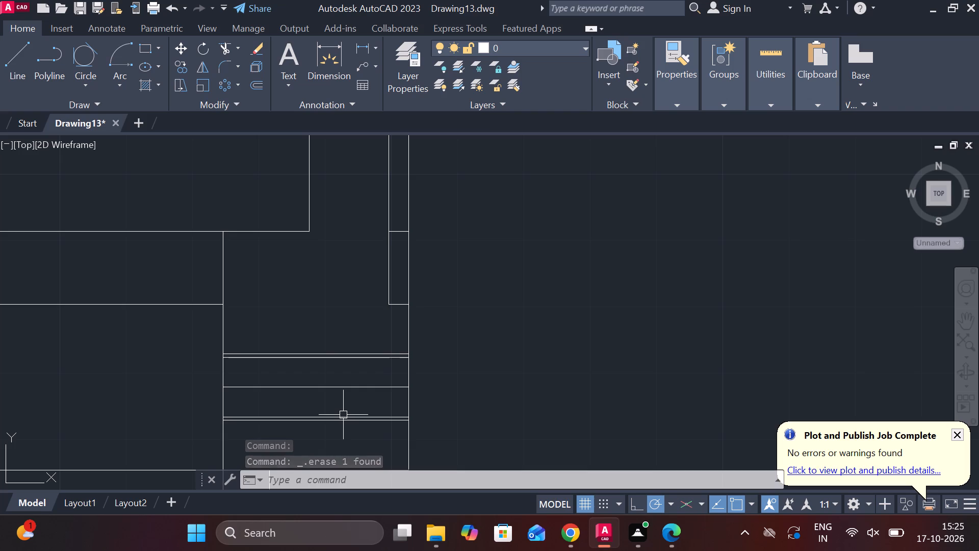
scroll(343, 415, "down", 1)
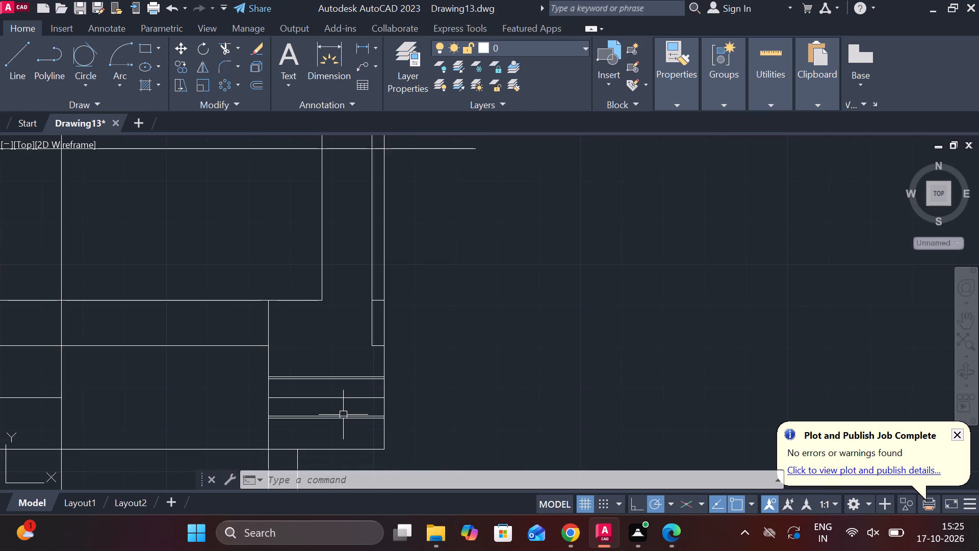
scroll(338, 439, "down", 1)
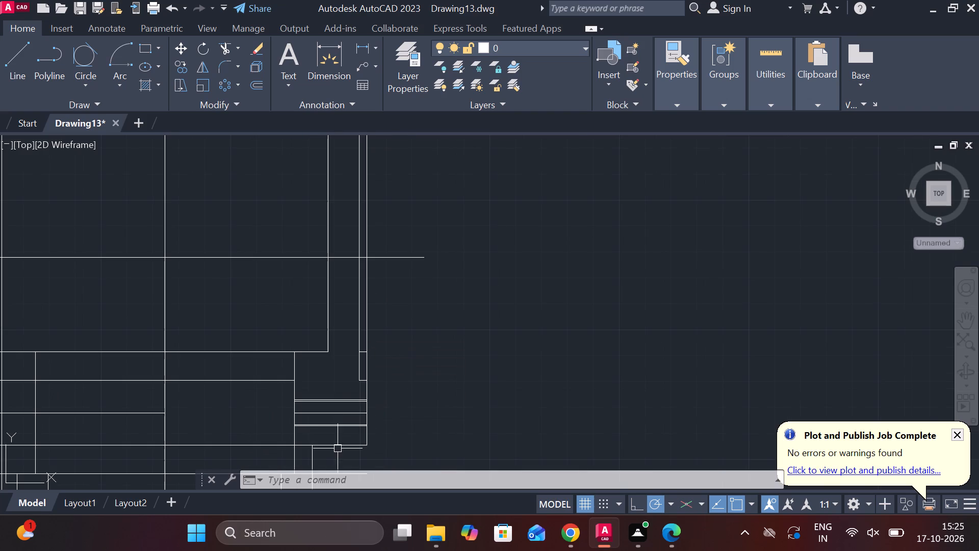
scroll(338, 456, "down", 1)
scroll(366, 405, "down", 1)
scroll(360, 471, "up", 3)
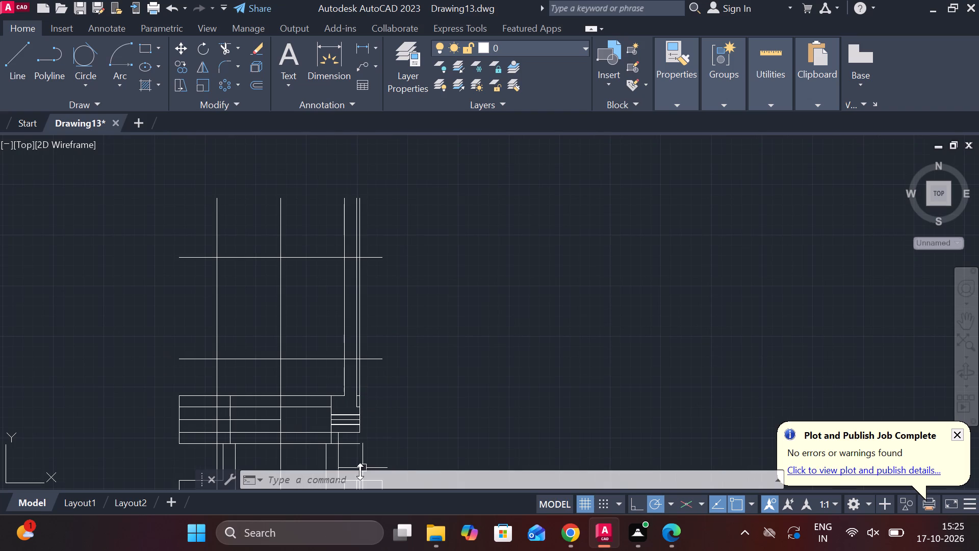
scroll(359, 456, "up", 3)
scroll(359, 456, "down", 2)
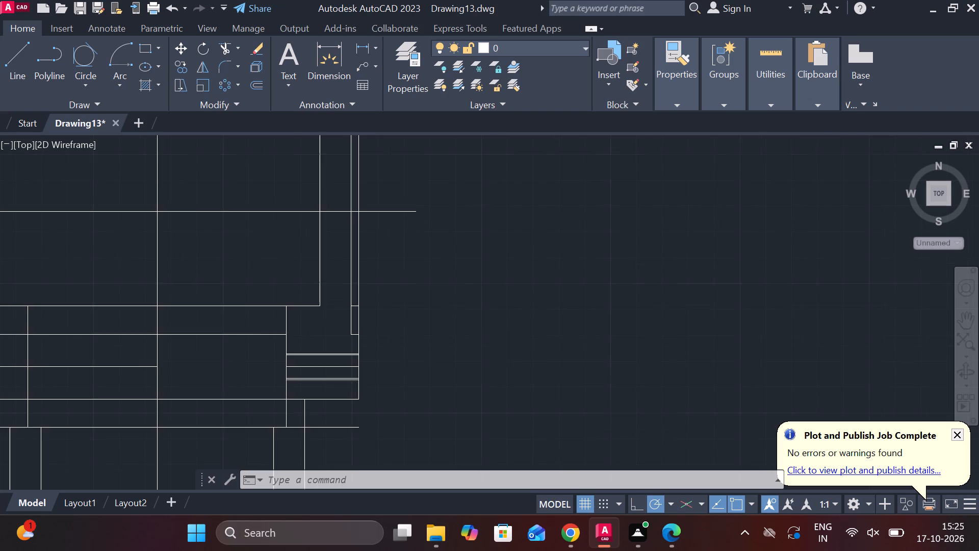
scroll(283, 426, "down", 1)
scroll(225, 260, "down", 2)
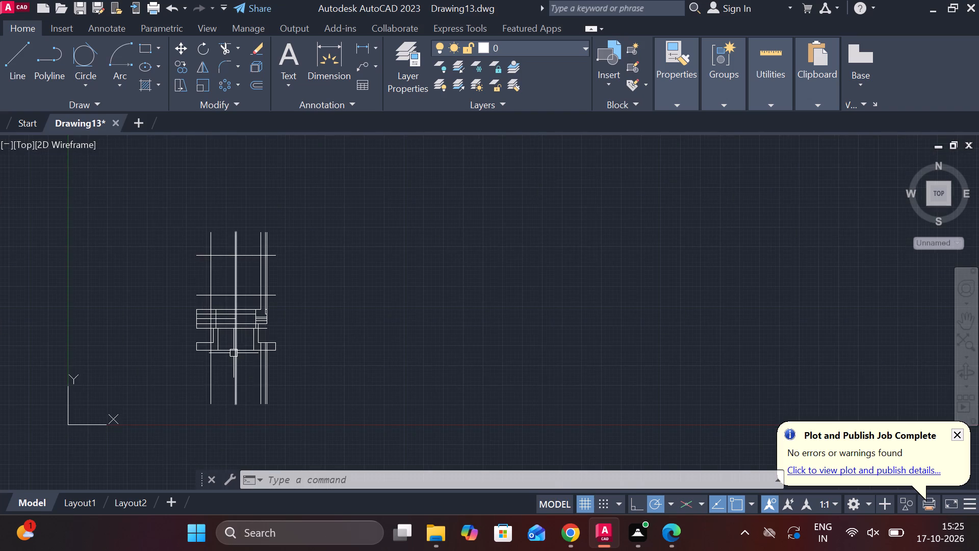
Fillet the corner between the stem's right outer wall and the base's top edge with radius 12.
scroll(234, 353, "up", 4)
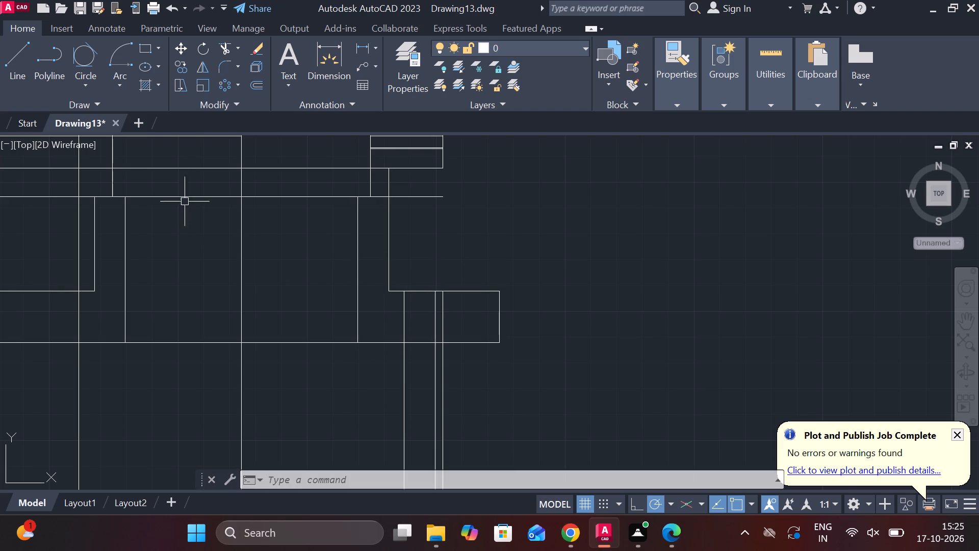
left_click(217, 70)
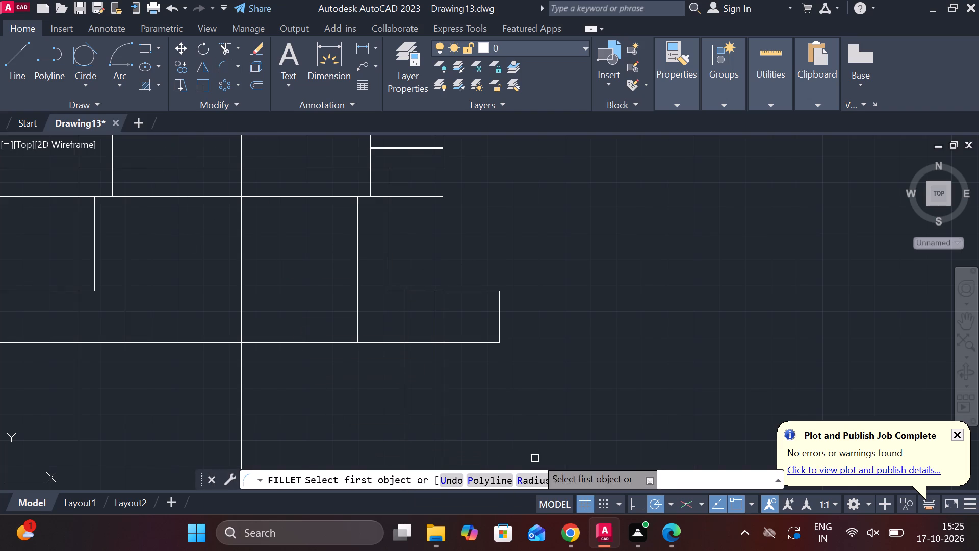
left_click(543, 480)
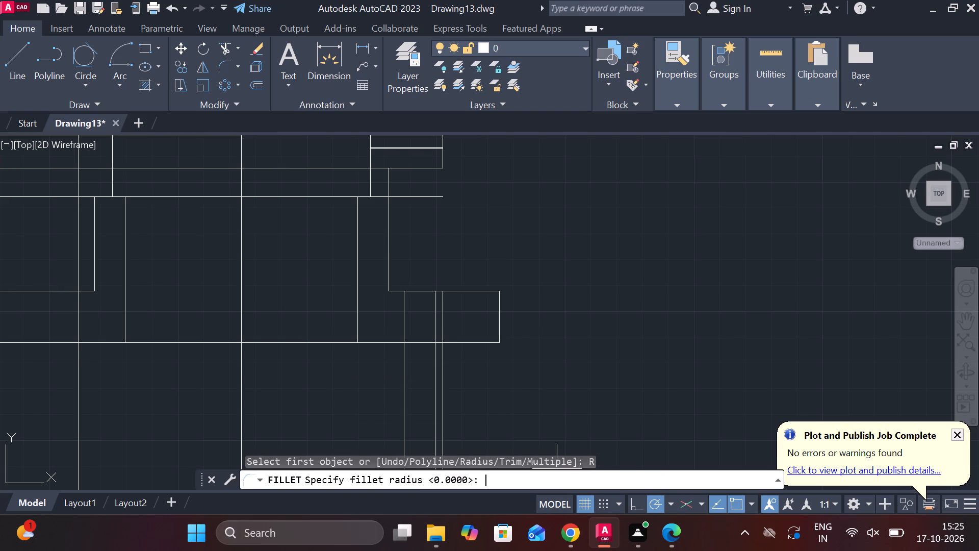
type("12")
key("Return")
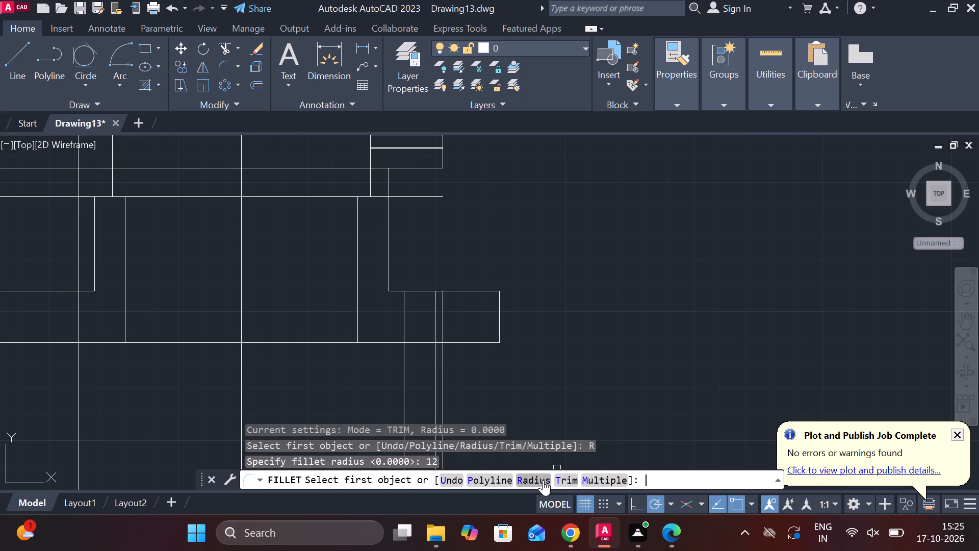
scroll(555, 319, "down", 2)
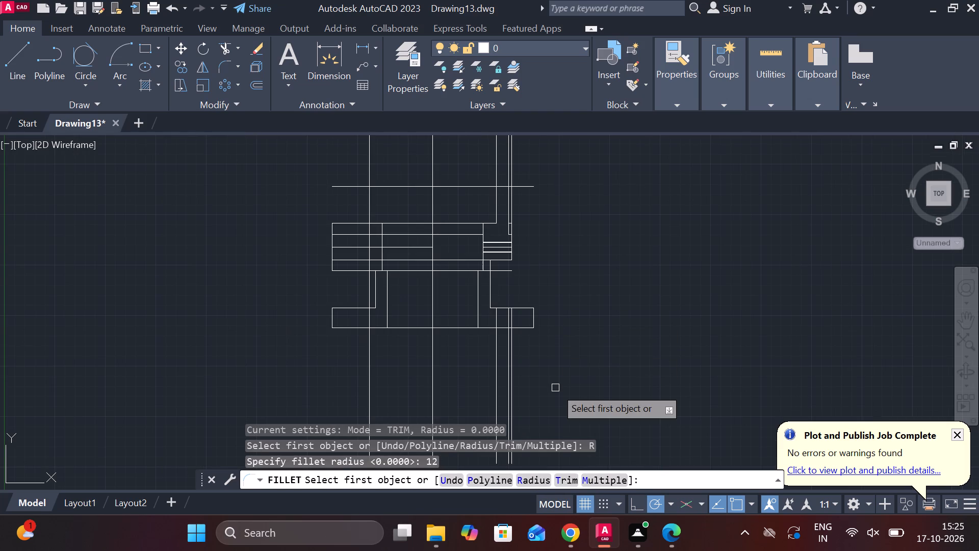
scroll(502, 305, "up", 4)
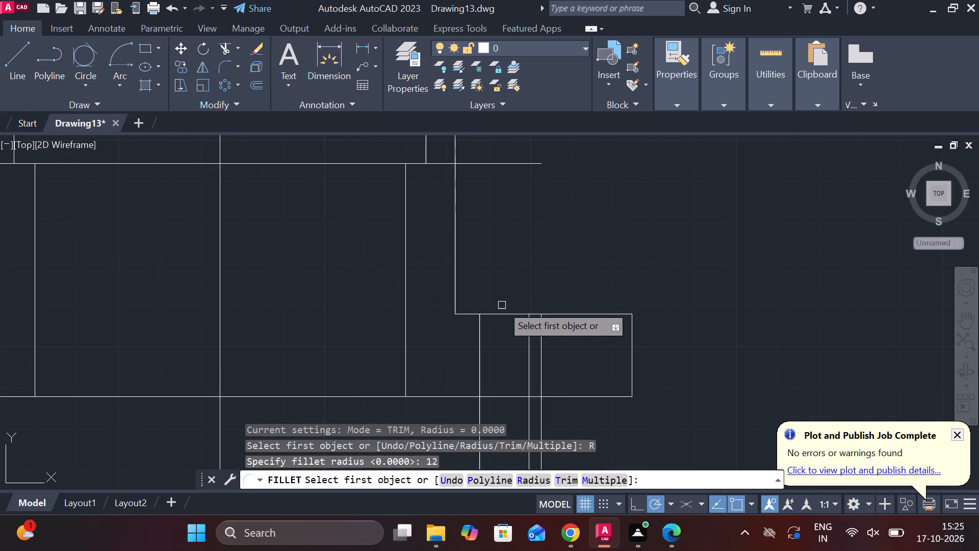
left_click(471, 313)
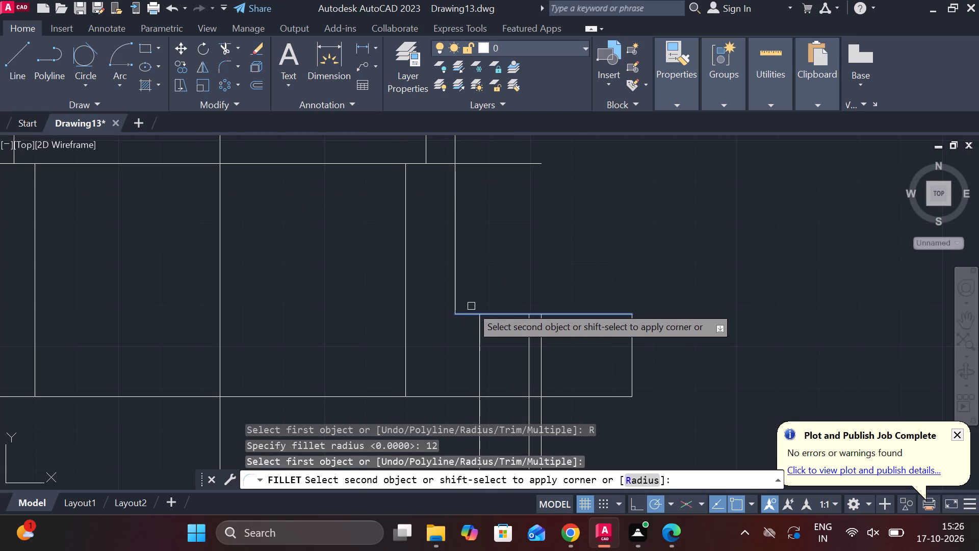
left_click(457, 263)
Fillet the corner between the stem's right outer wall and the collar's lower right edge with radius 12.
scroll(506, 271, "down", 2)
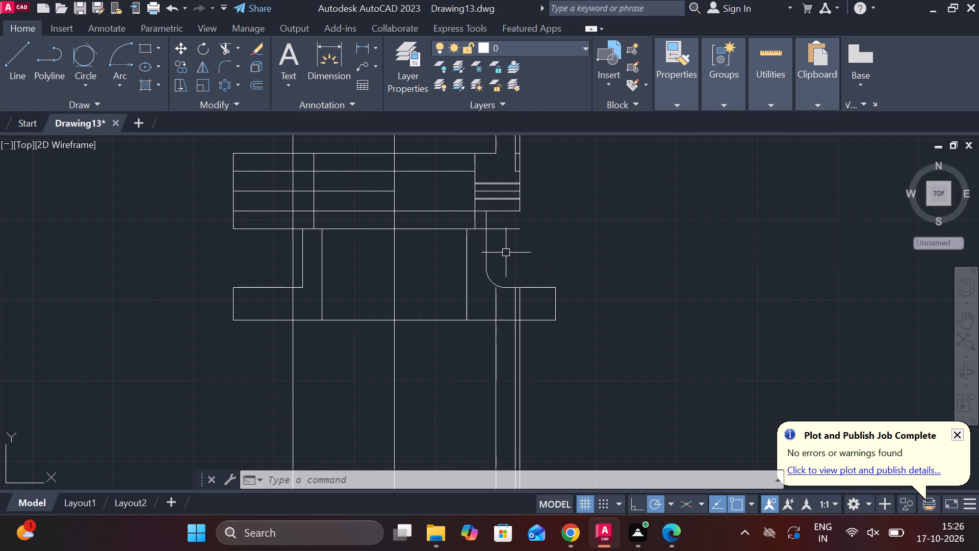
scroll(503, 252, "up", 2)
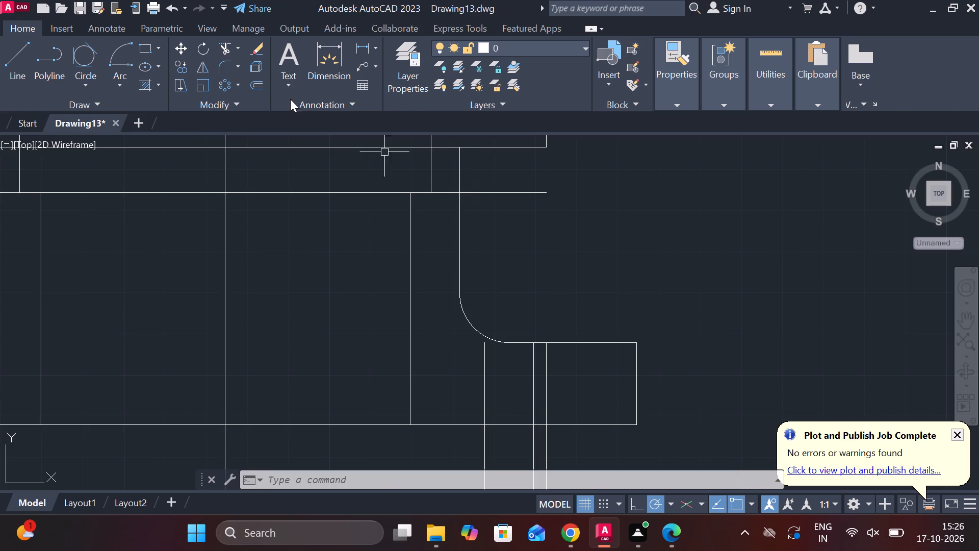
left_click(218, 63)
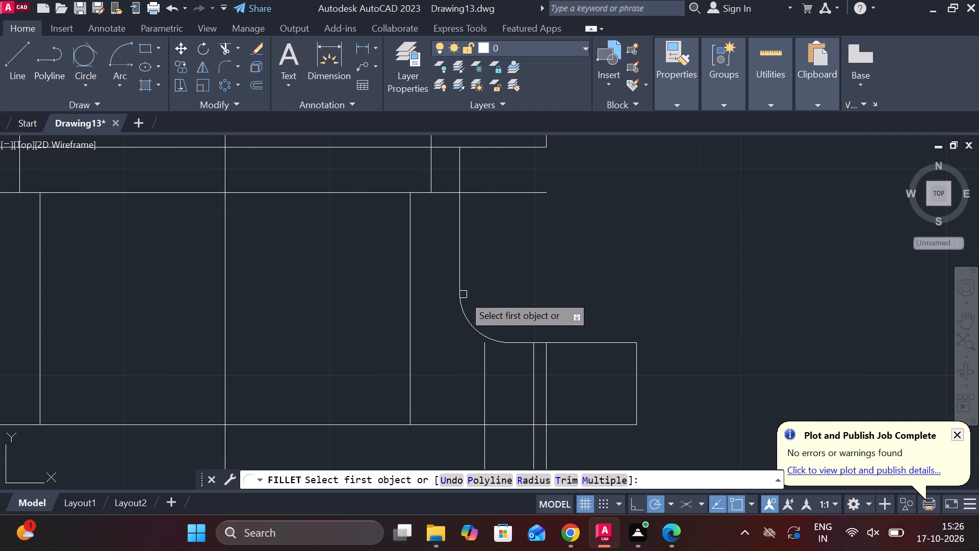
left_click(458, 169)
left_click(489, 149)
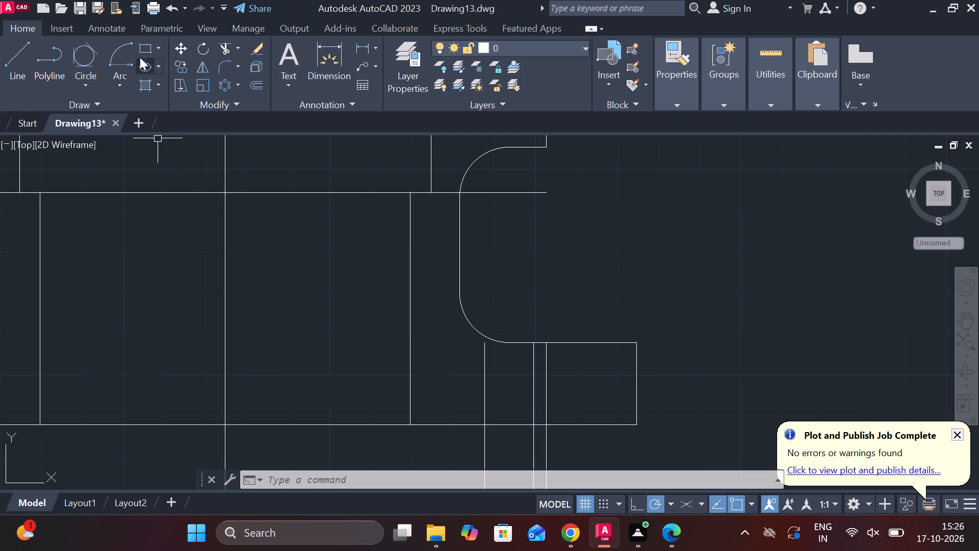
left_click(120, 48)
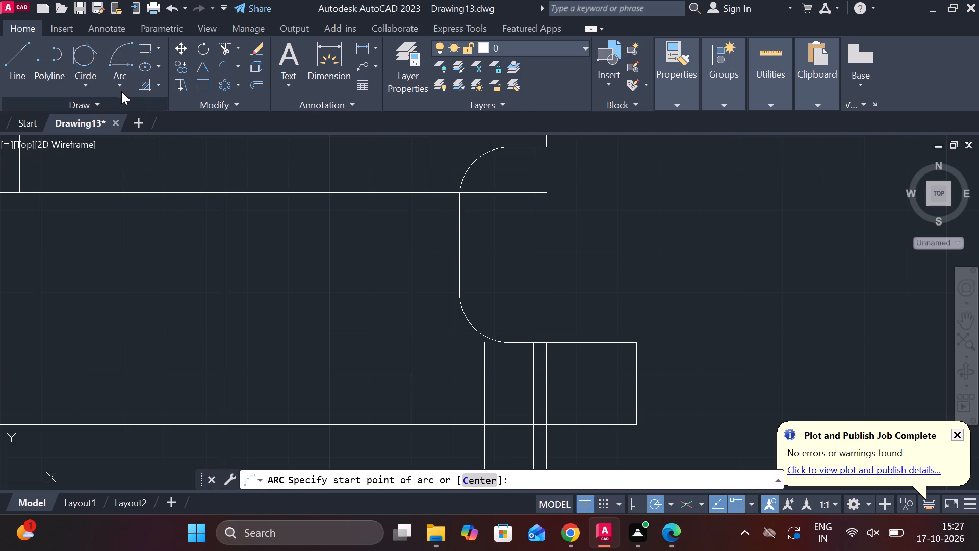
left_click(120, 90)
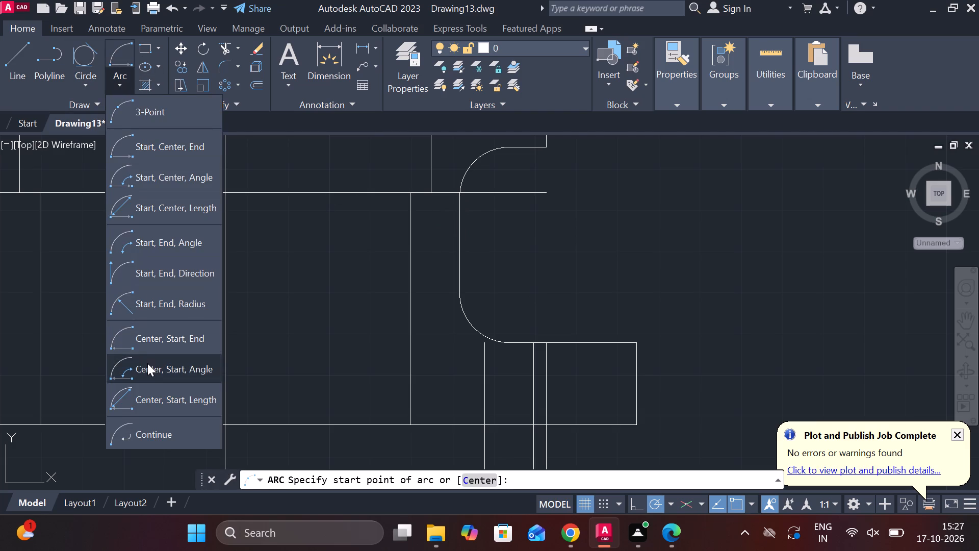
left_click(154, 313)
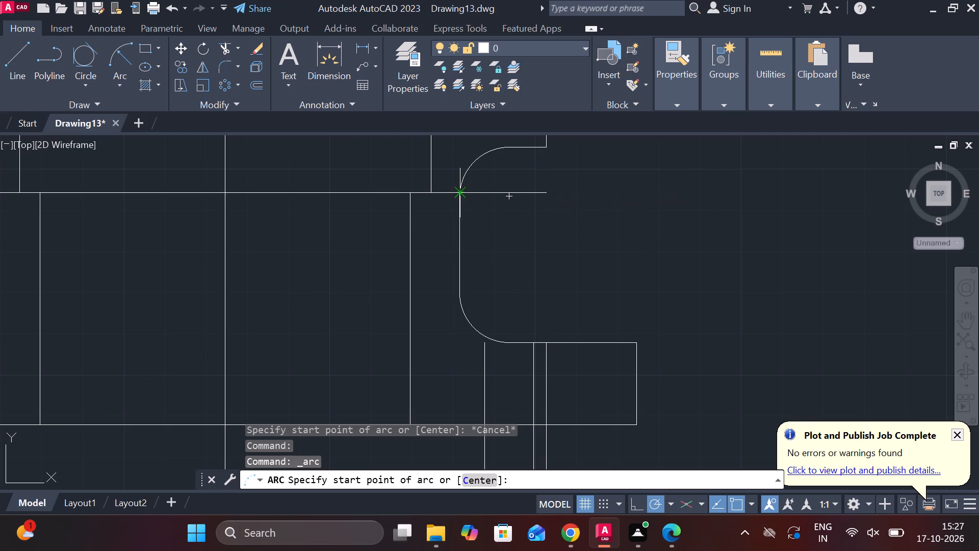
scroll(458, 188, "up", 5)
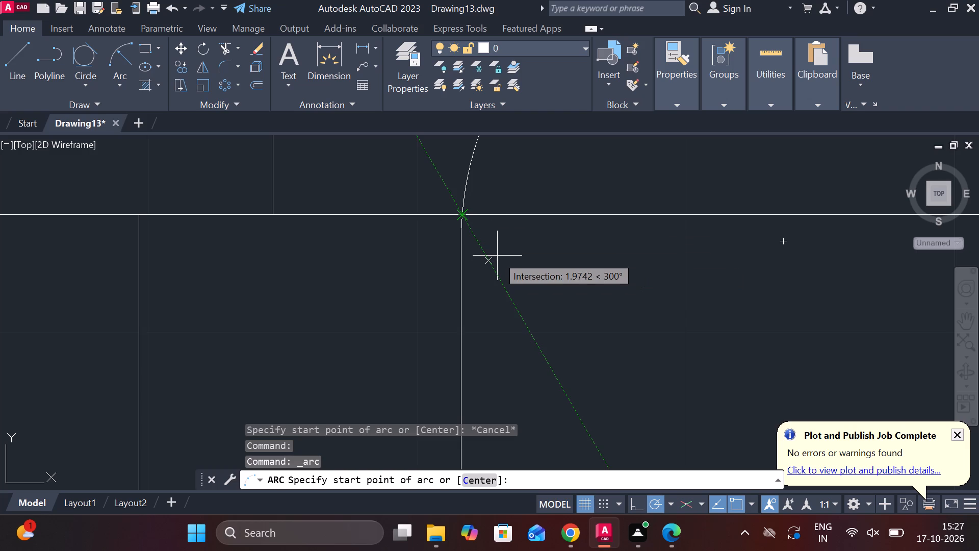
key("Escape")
Examine the whole part, including the upper construction lines and the extent of the outermost right vertical line.
scroll(486, 248, "down", 3)
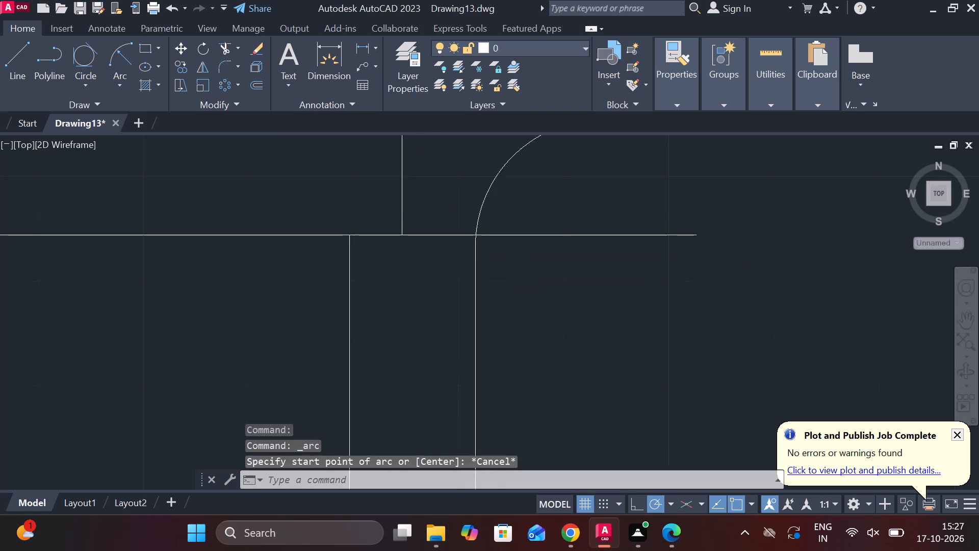
scroll(484, 247, "down", 3)
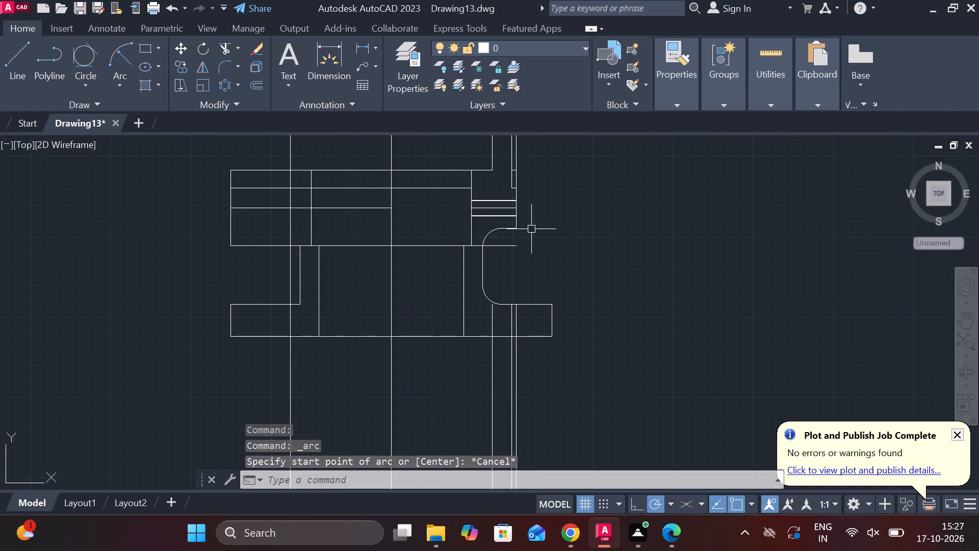
scroll(362, 179, "down", 2)
scroll(357, 177, "up", 2)
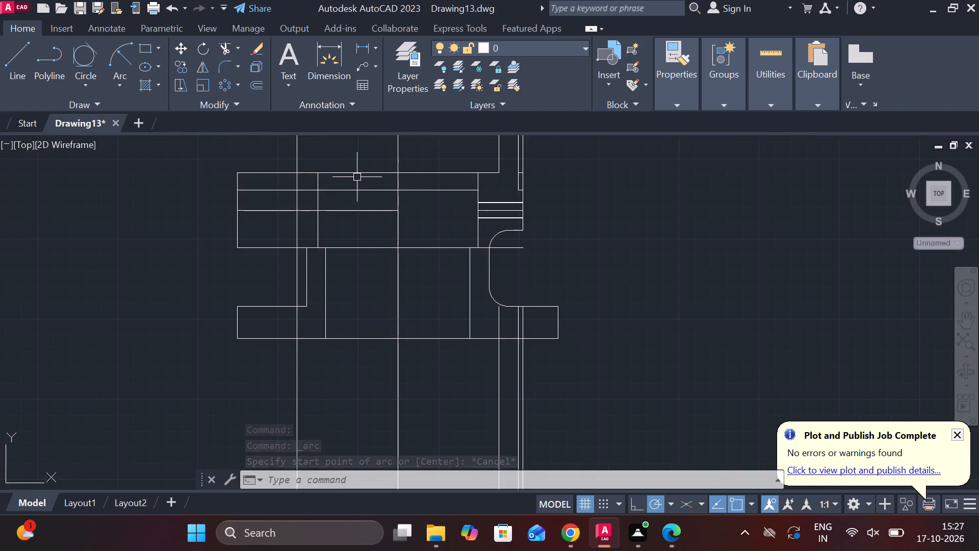
scroll(357, 177, "down", 3)
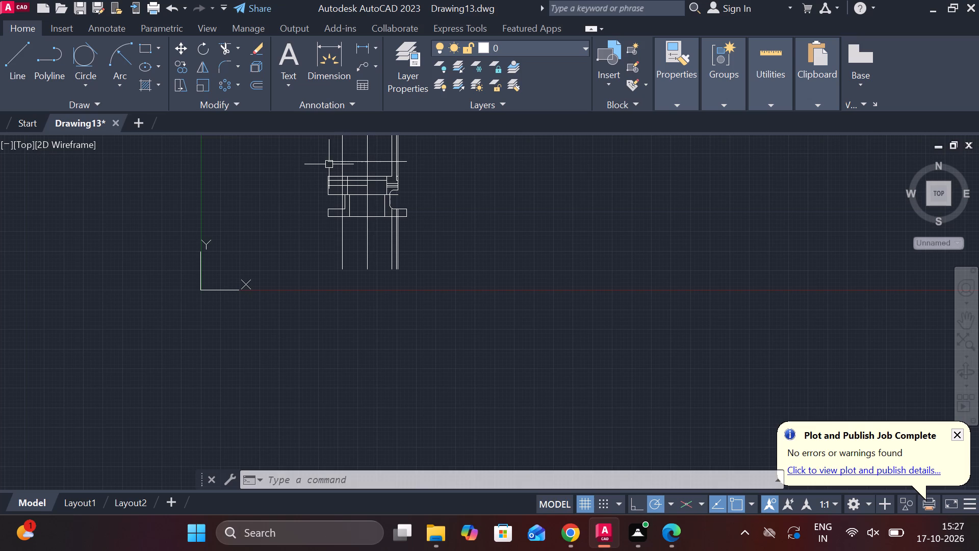
scroll(348, 159, "down", 2)
scroll(348, 159, "up", 4)
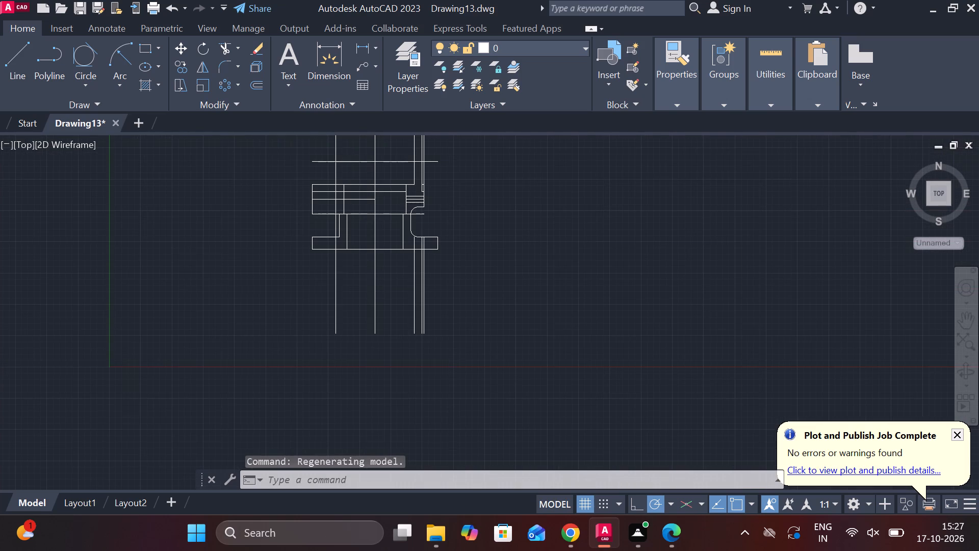
scroll(348, 159, "up", 1)
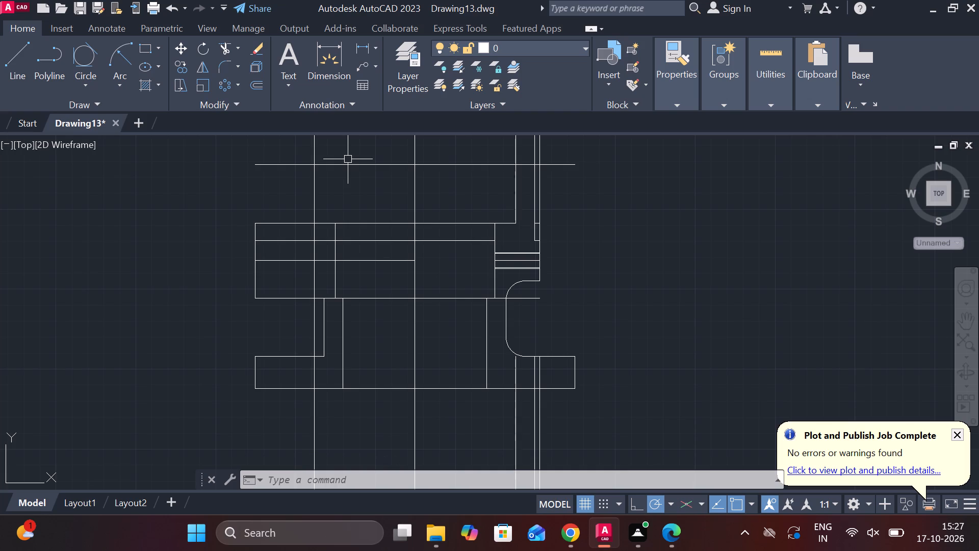
scroll(348, 159, "down", 3)
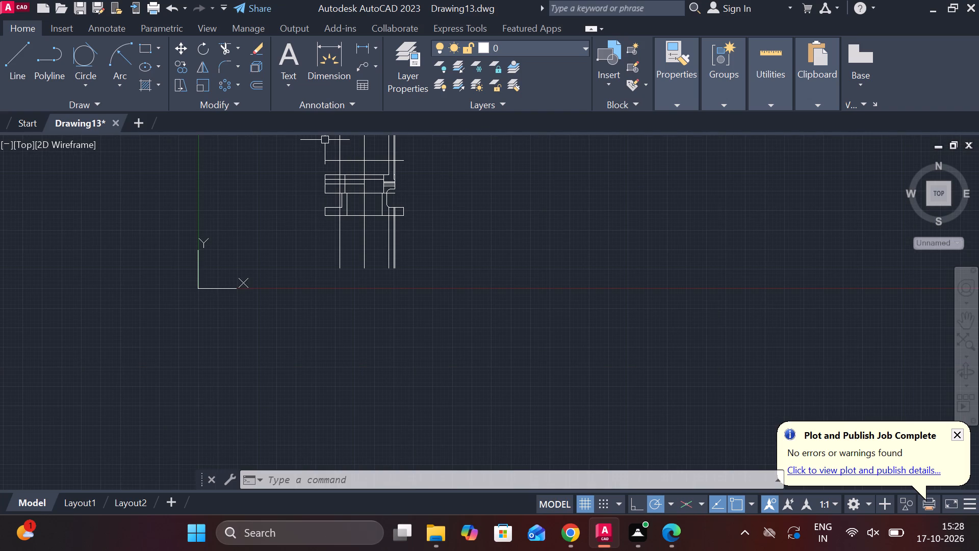
scroll(318, 144, "up", 3)
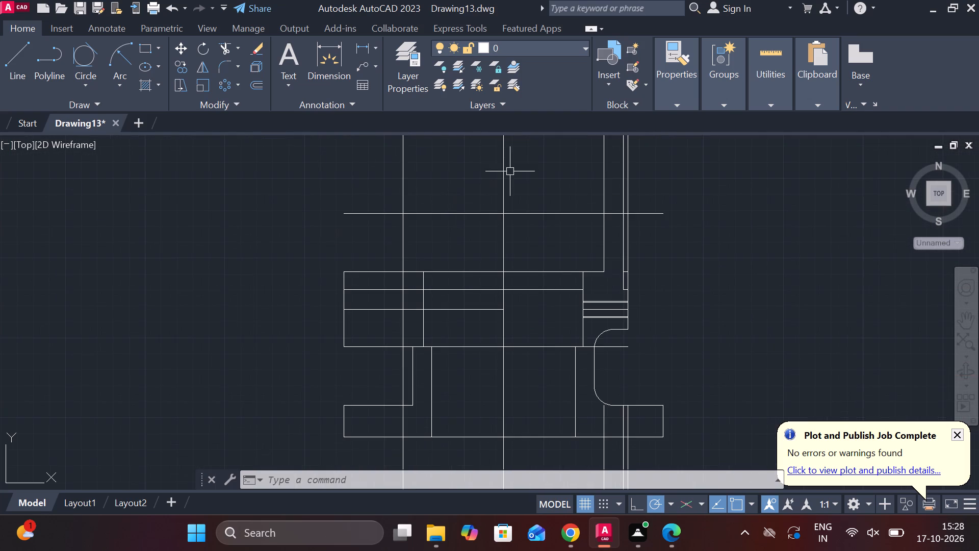
scroll(510, 171, "down", 2)
scroll(535, 159, "up", 4)
scroll(532, 194, "down", 3)
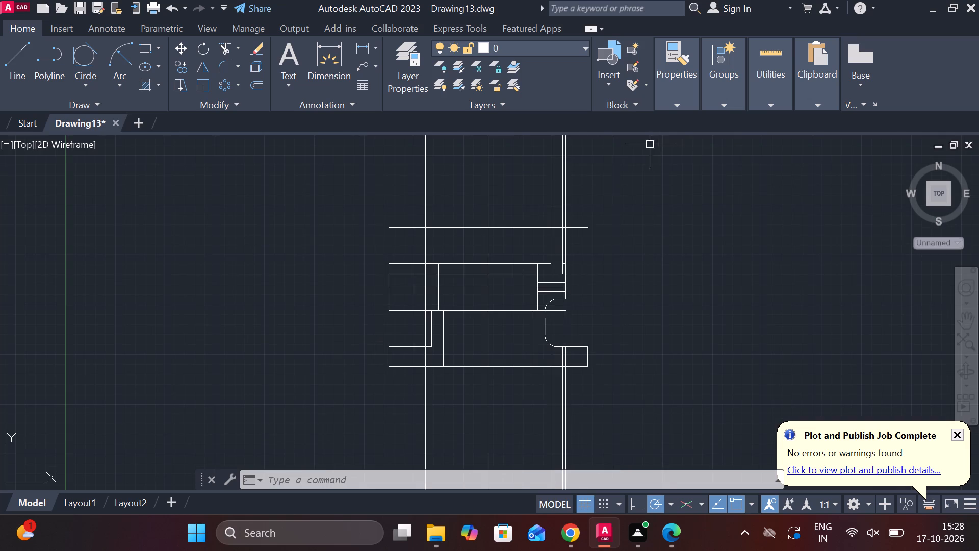
scroll(639, 151, "up", 2)
scroll(632, 156, "down", 2)
scroll(645, 262, "down", 4)
scroll(645, 262, "up", 3)
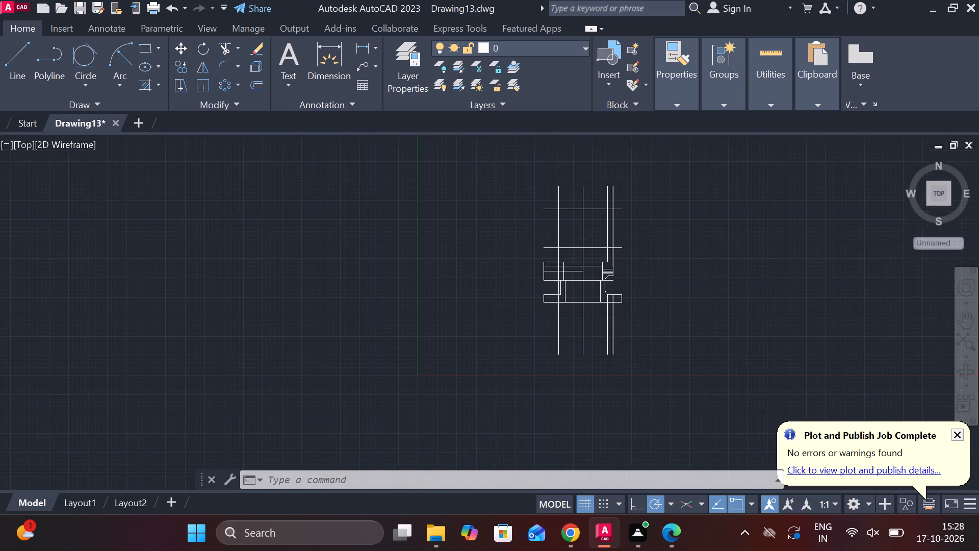
scroll(645, 262, "up", 1)
scroll(645, 262, "down", 1)
scroll(666, 386, "down", 2)
scroll(662, 312, "up", 4)
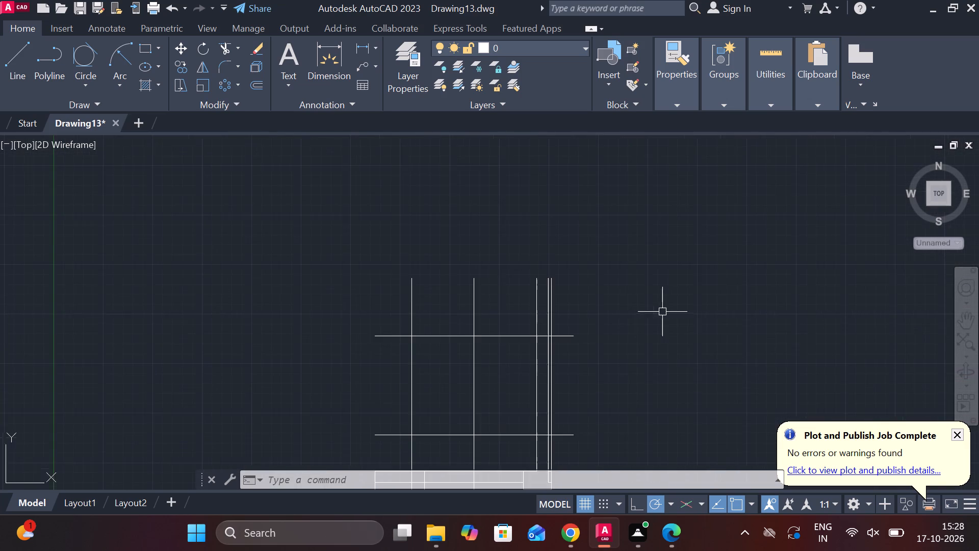
scroll(662, 312, "up", 1)
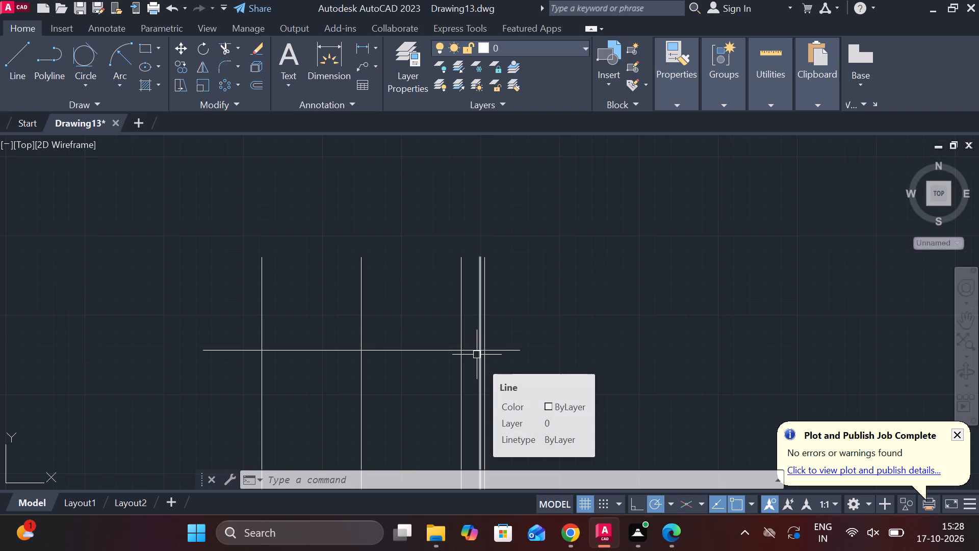
left_click(487, 324)
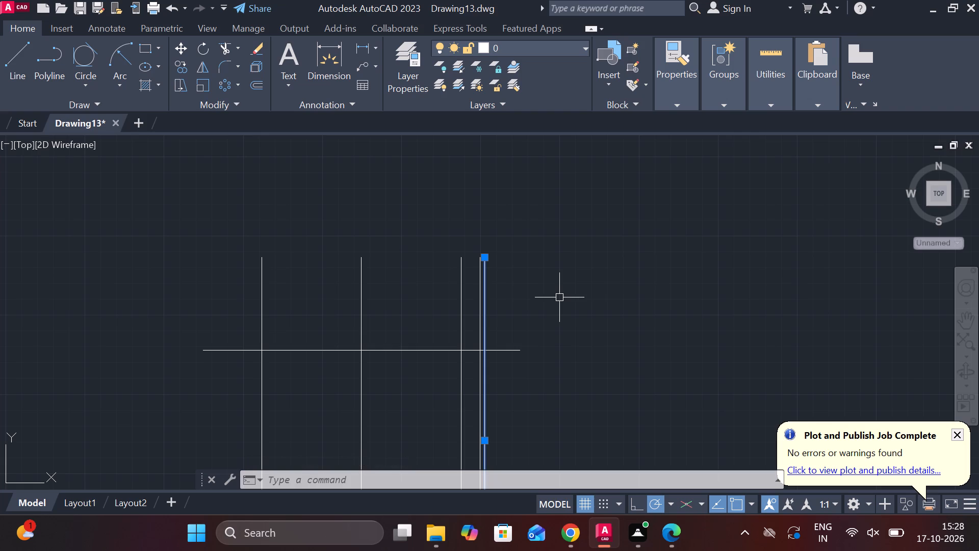
scroll(540, 293, "down", 3)
scroll(608, 373, "up", 2)
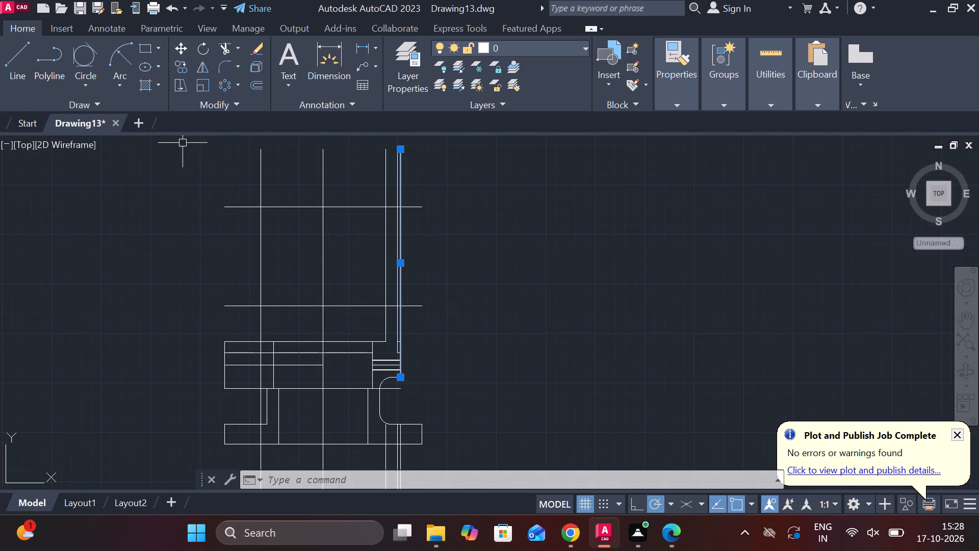
key("Escape")
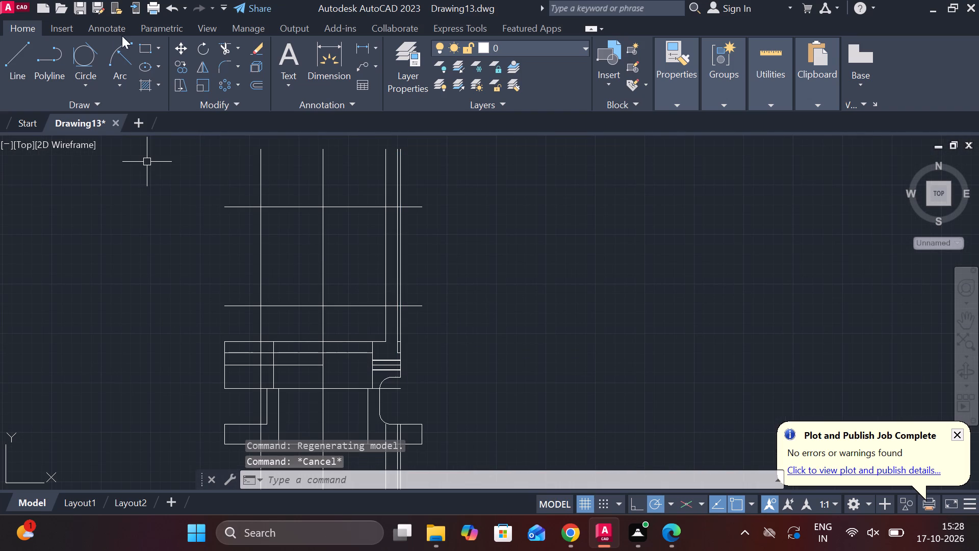
Trim away the outermost right vertical line above and below the upper body's top horizontal line.
left_click(226, 49)
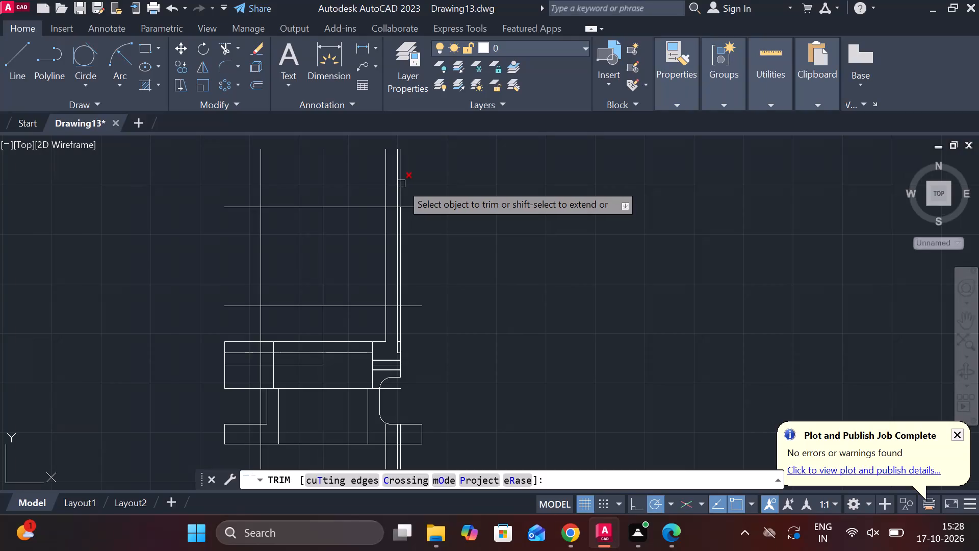
scroll(401, 184, "up", 2)
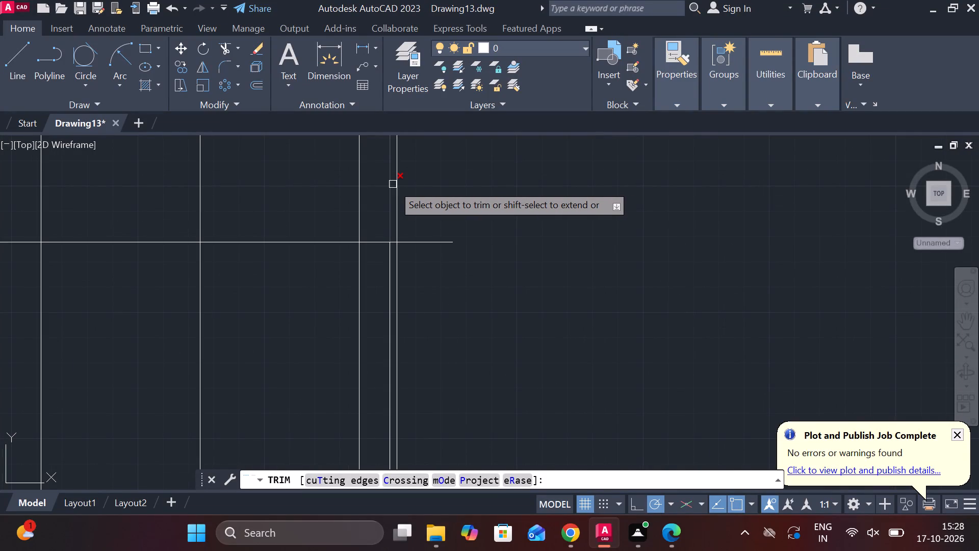
left_click(395, 184)
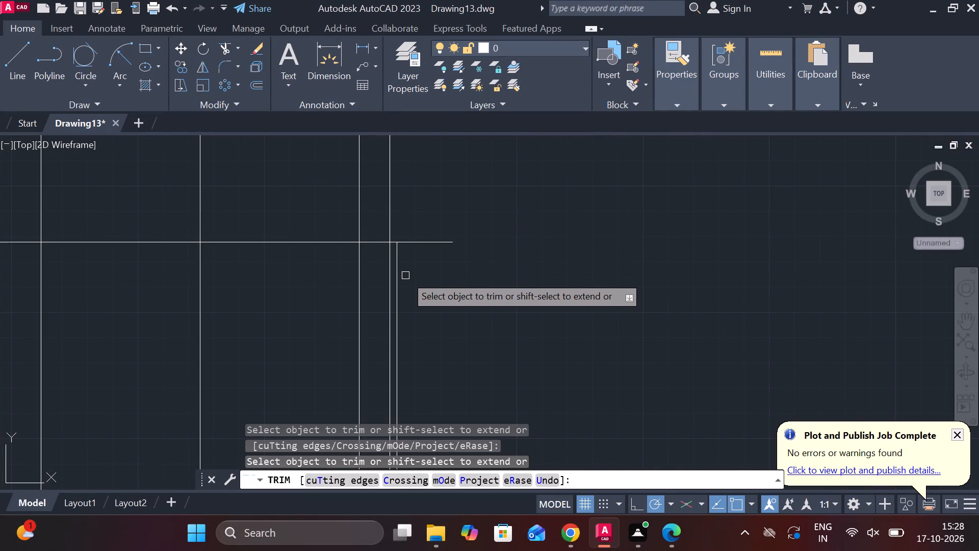
left_click(398, 275)
scroll(400, 275, "down", 4)
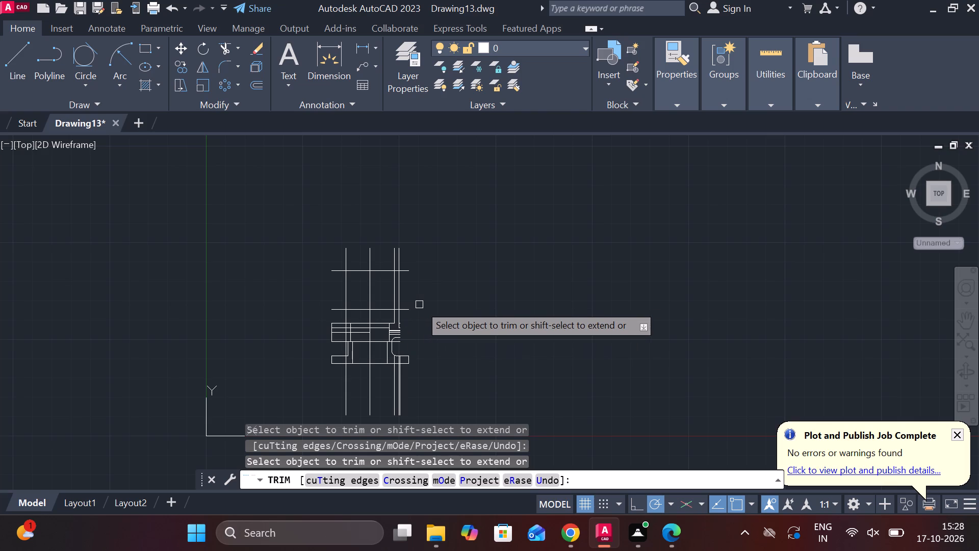
scroll(424, 305, "up", 1)
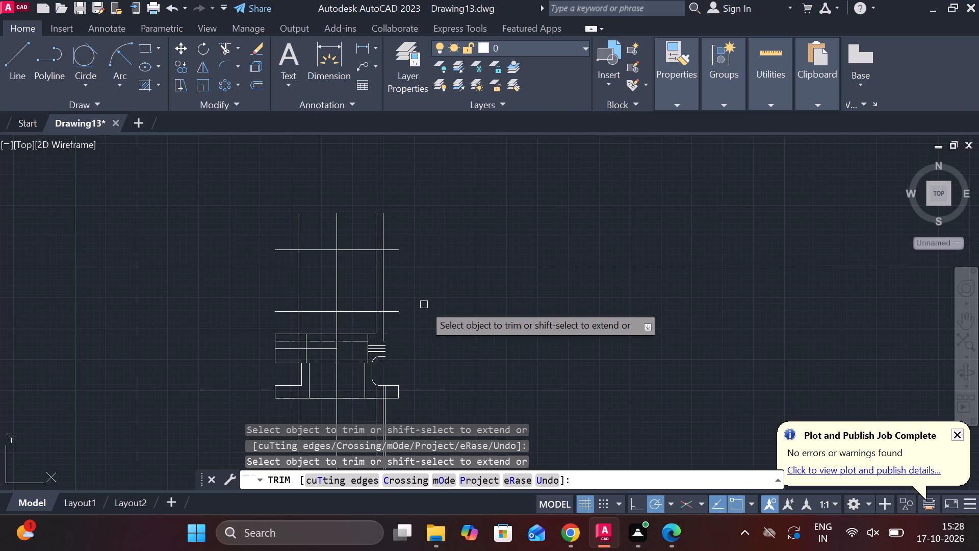
scroll(424, 305, "up", 1)
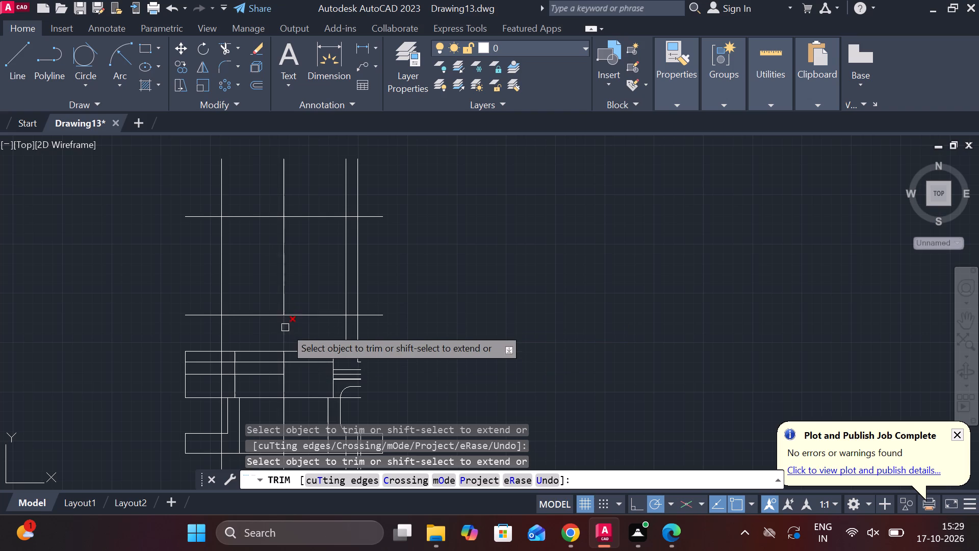
key("Escape")
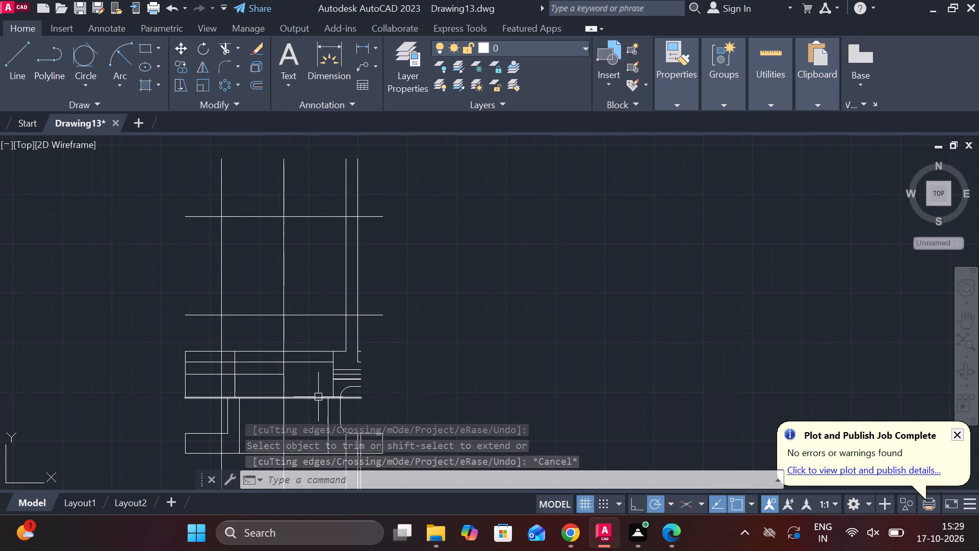
Copy the central vertical line 140 to the left, using its intersection with the base's bottom edge as base point.
left_click(286, 426)
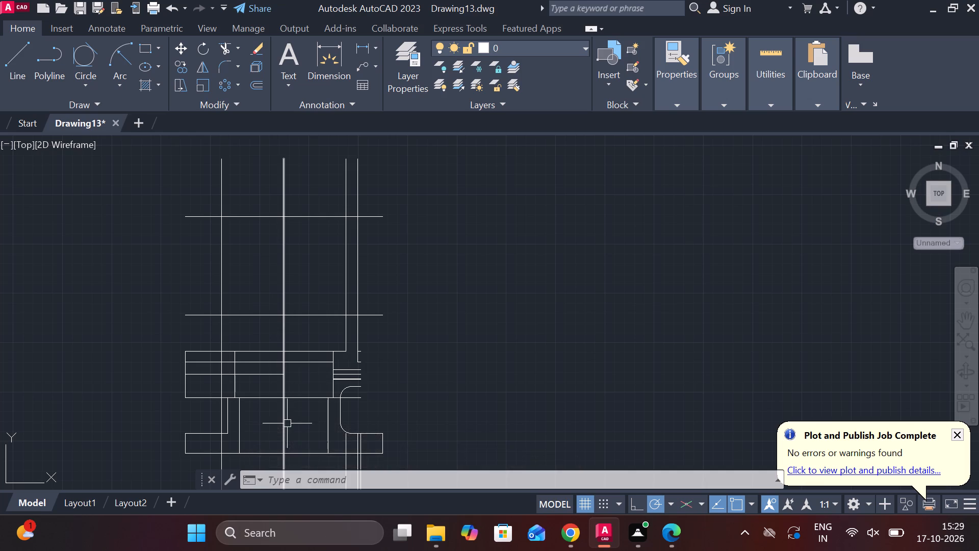
left_click(284, 329)
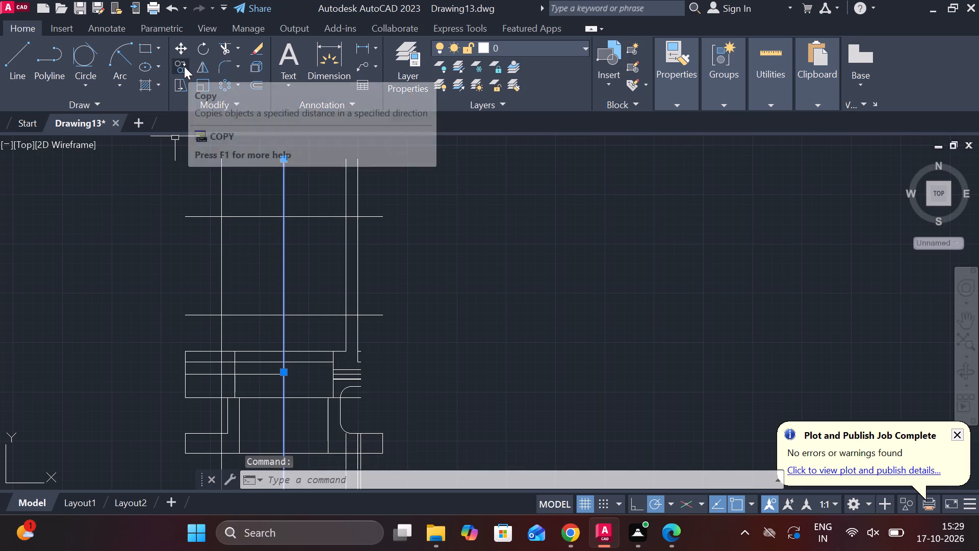
left_click(184, 66)
scroll(276, 471, "down", 2)
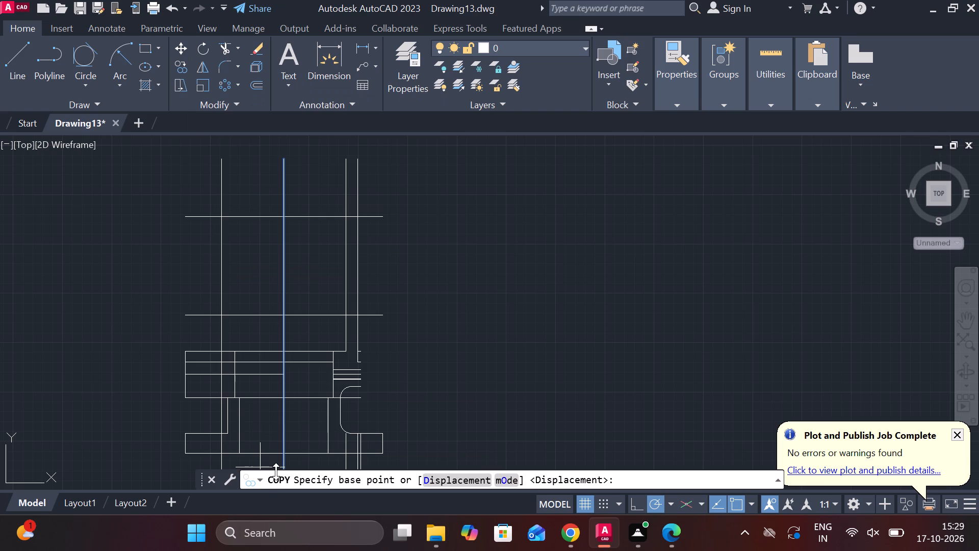
scroll(276, 471, "down", 1)
scroll(374, 342, "down", 2)
scroll(329, 429, "up", 3)
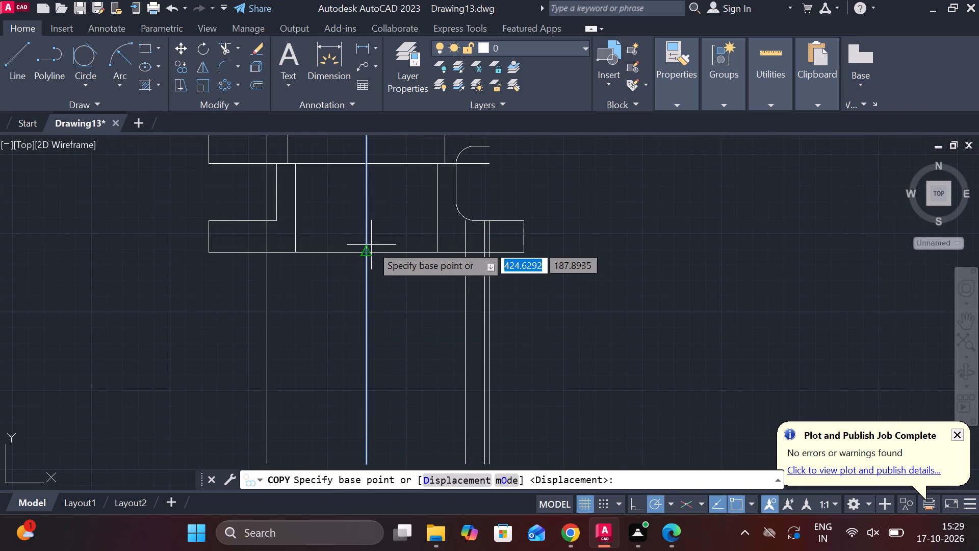
left_click(367, 250)
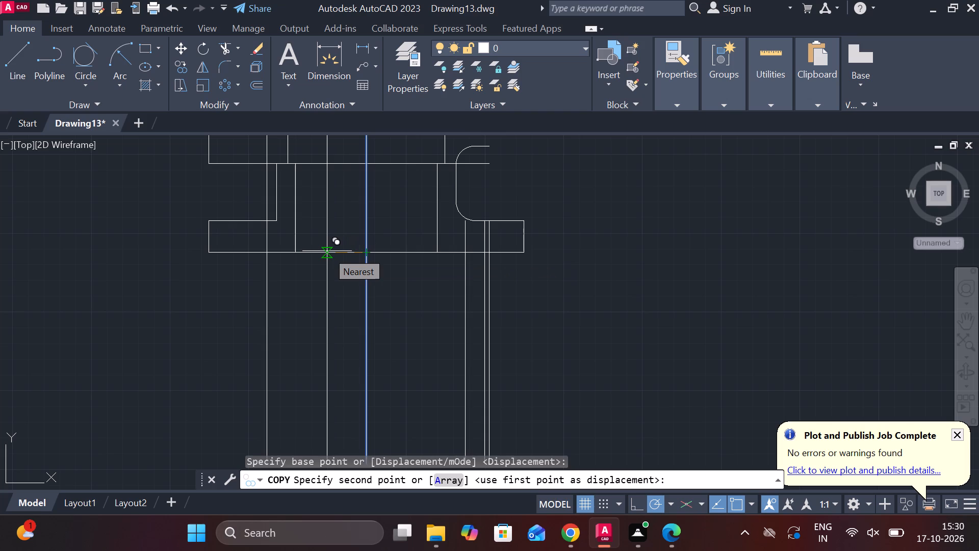
key("1")
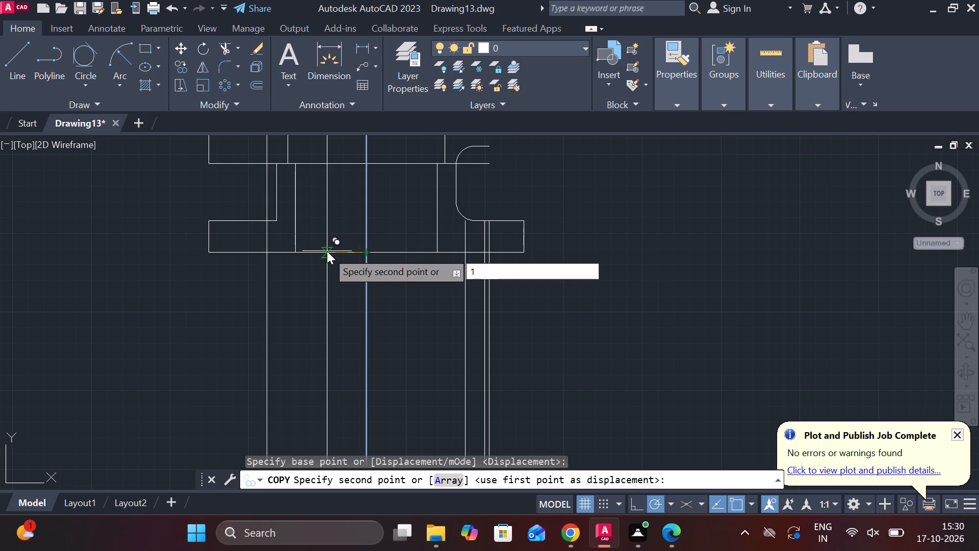
key("4")
key("0")
key("Return")
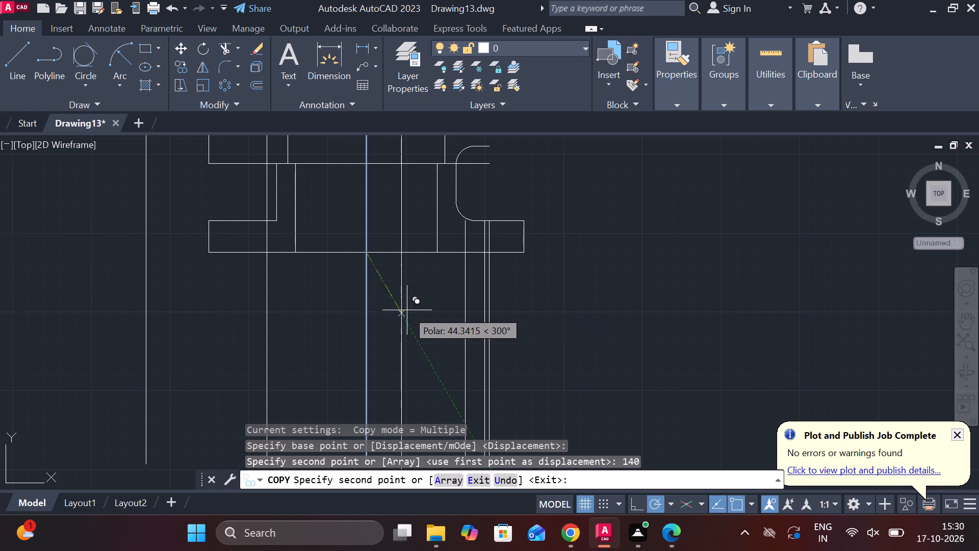
key("Escape")
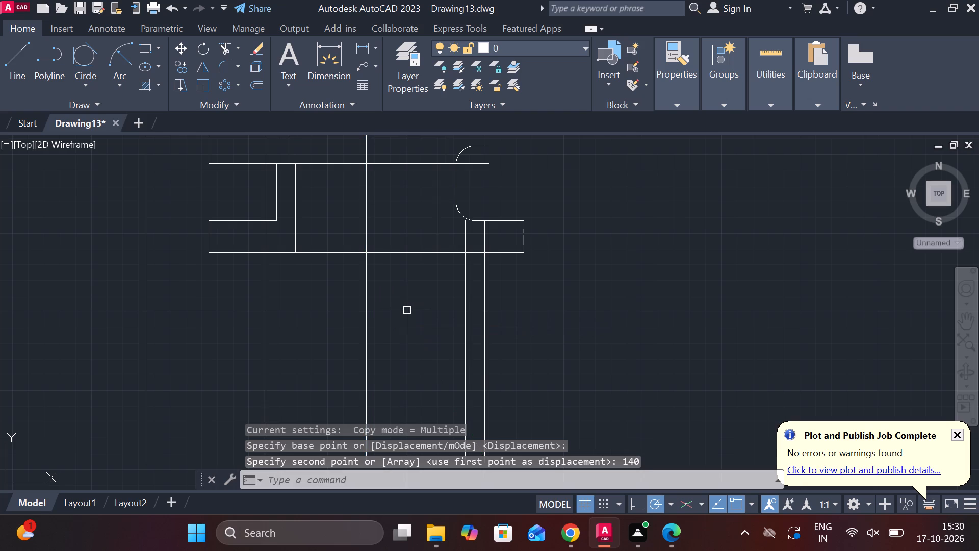
Extend the upper body's top horizontal line leftward to the outermost left vertical line.
scroll(411, 309, "down", 3)
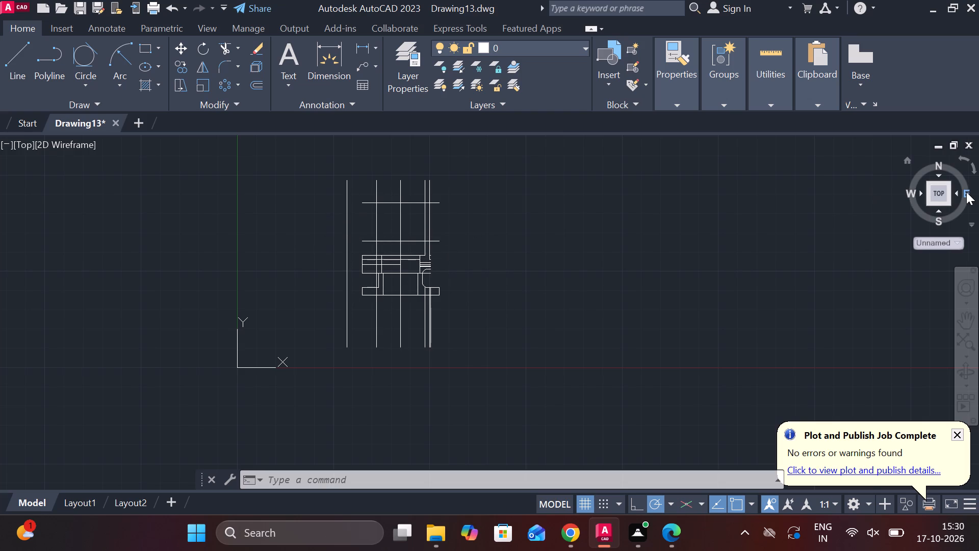
type("EX")
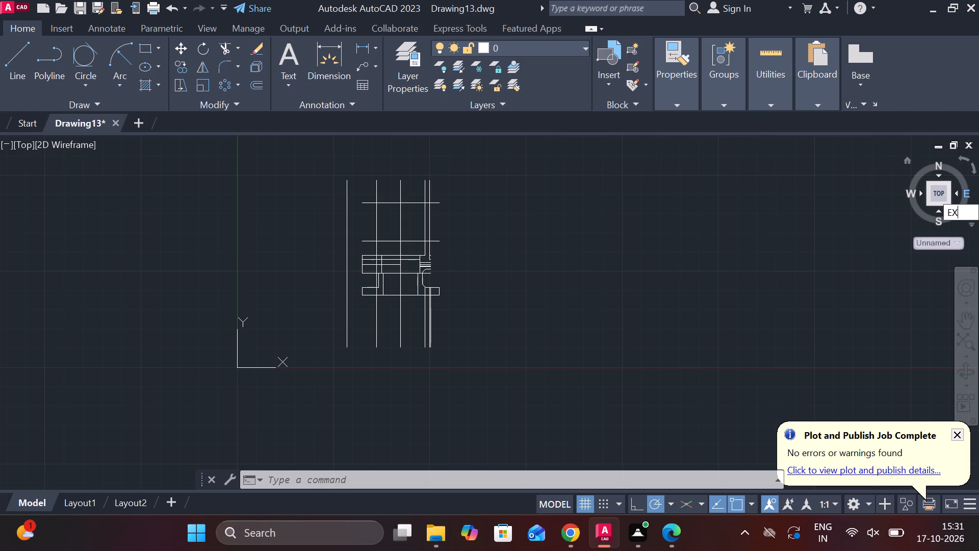
key("Return")
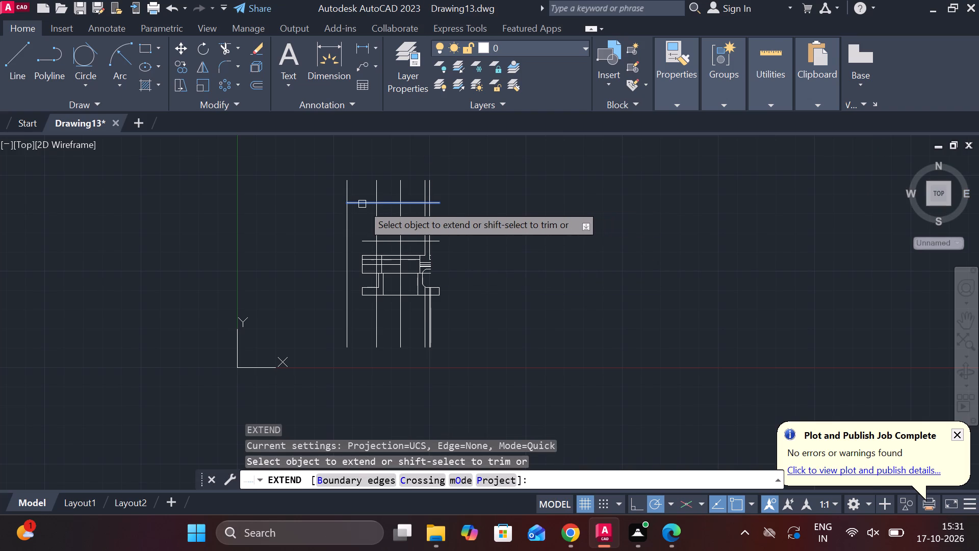
left_click(362, 204)
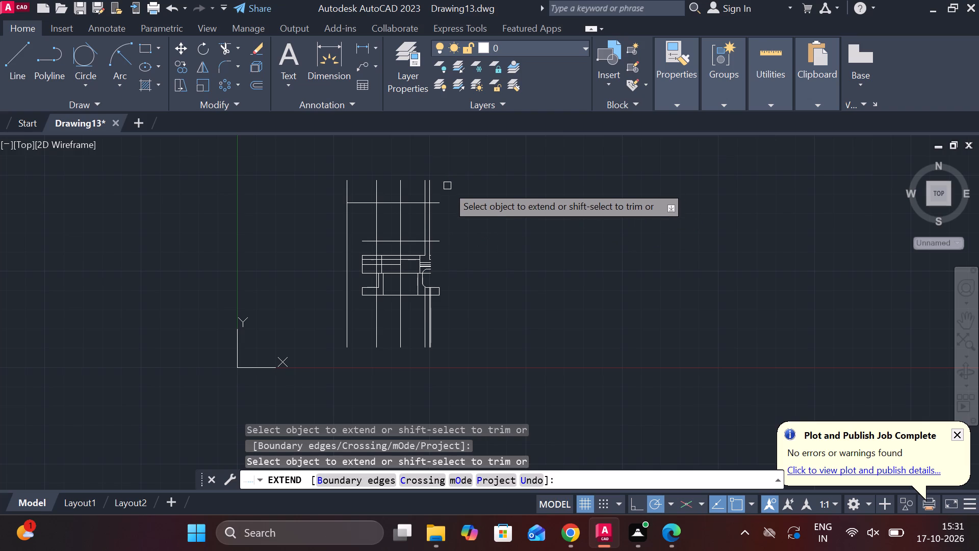
scroll(447, 186, "up", 3)
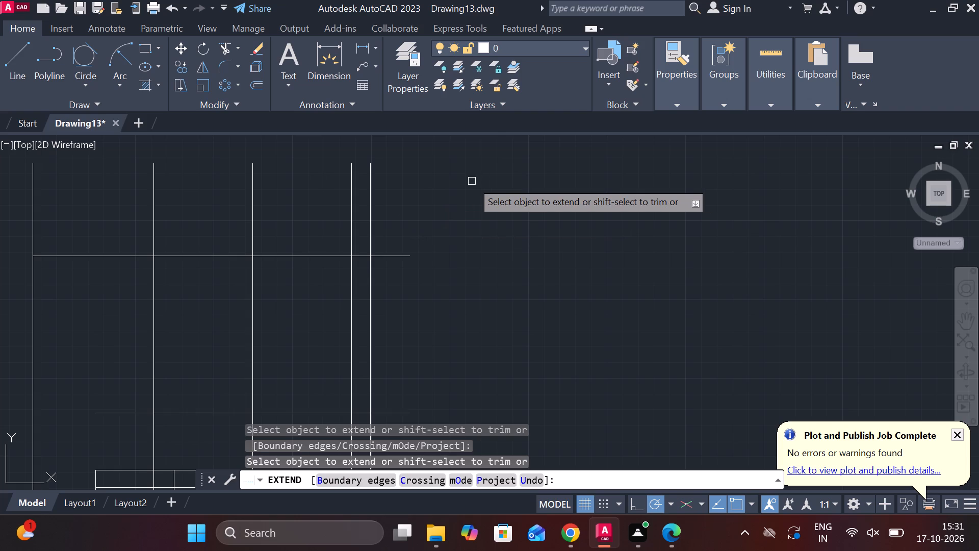
key("Escape")
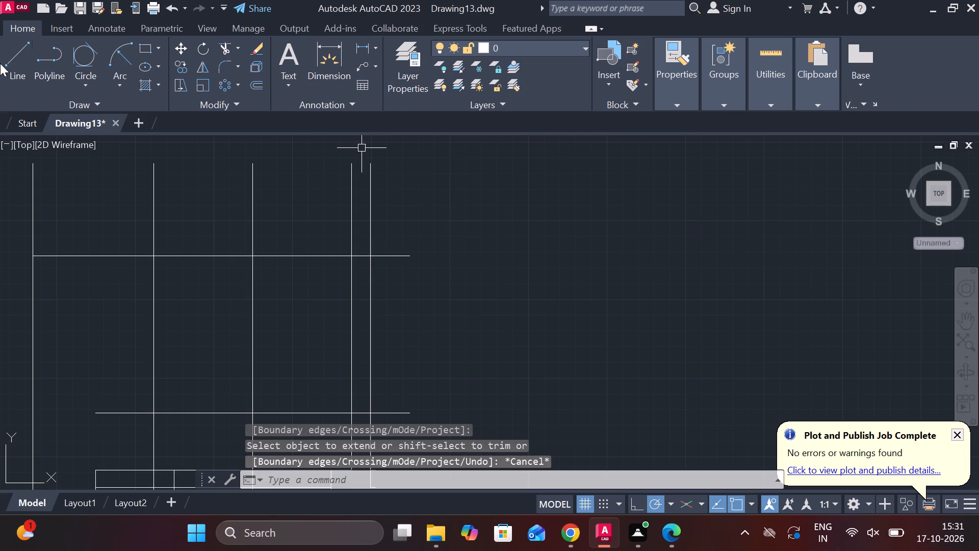
Measure the vertical distance between the right ends of the upper body's two horizontal lines with a linear dimension.
left_click(363, 46)
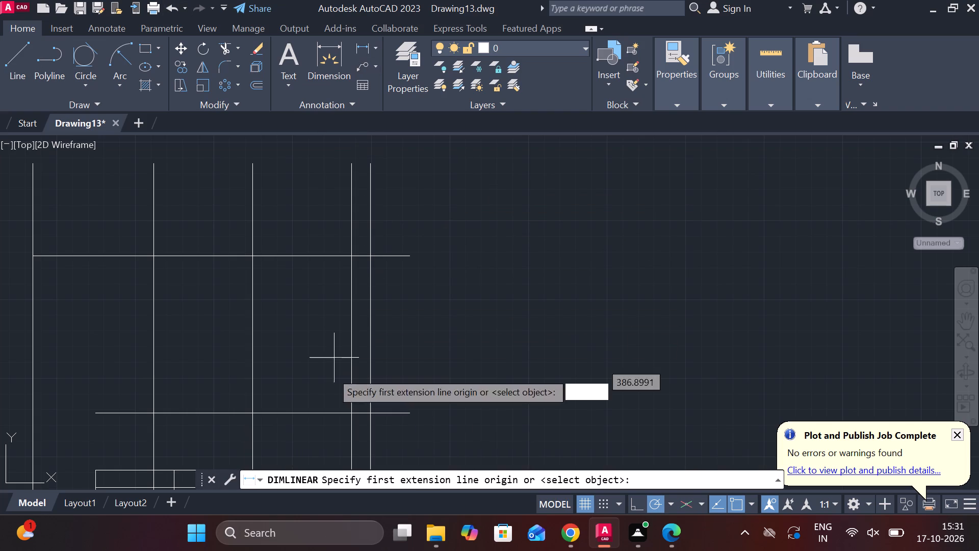
scroll(384, 425, "down", 1)
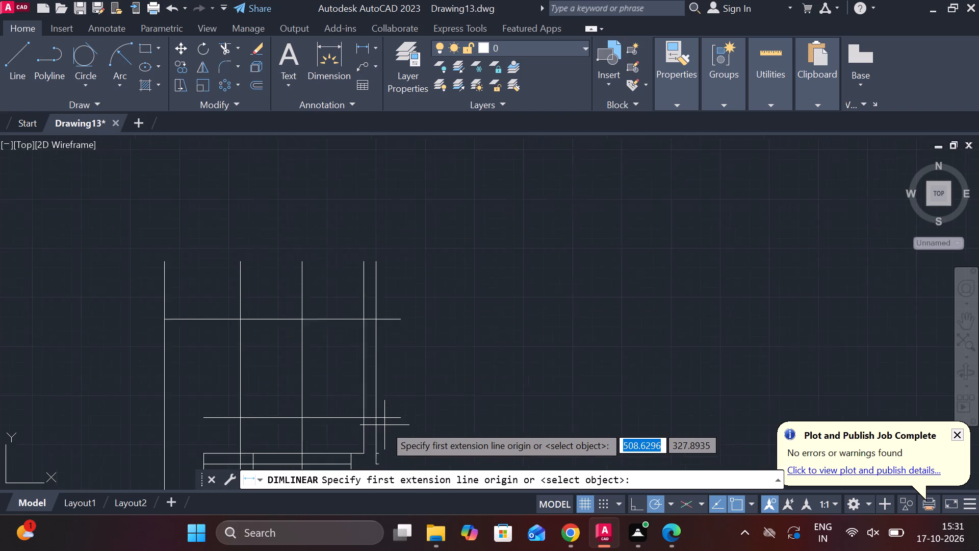
scroll(384, 425, "down", 2)
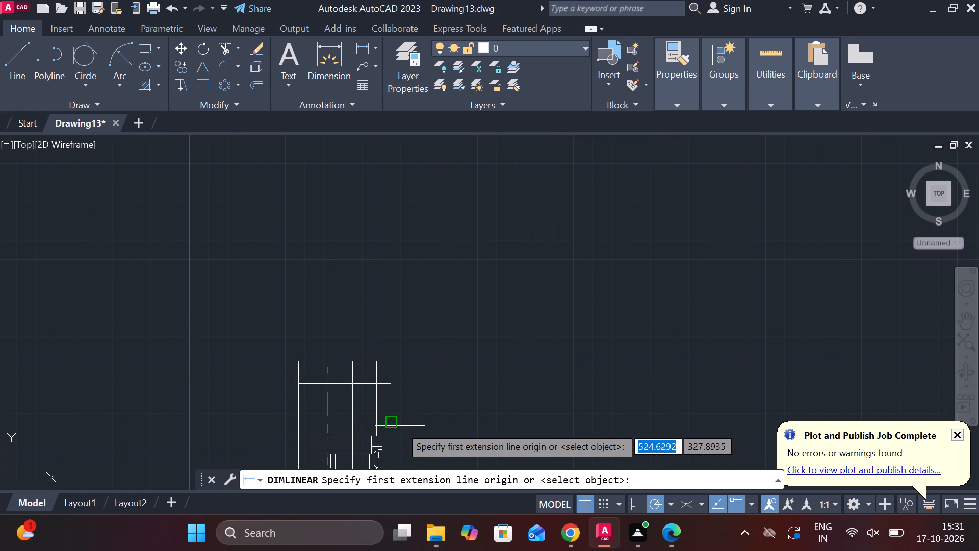
left_click(400, 426)
scroll(400, 426, "up", 3)
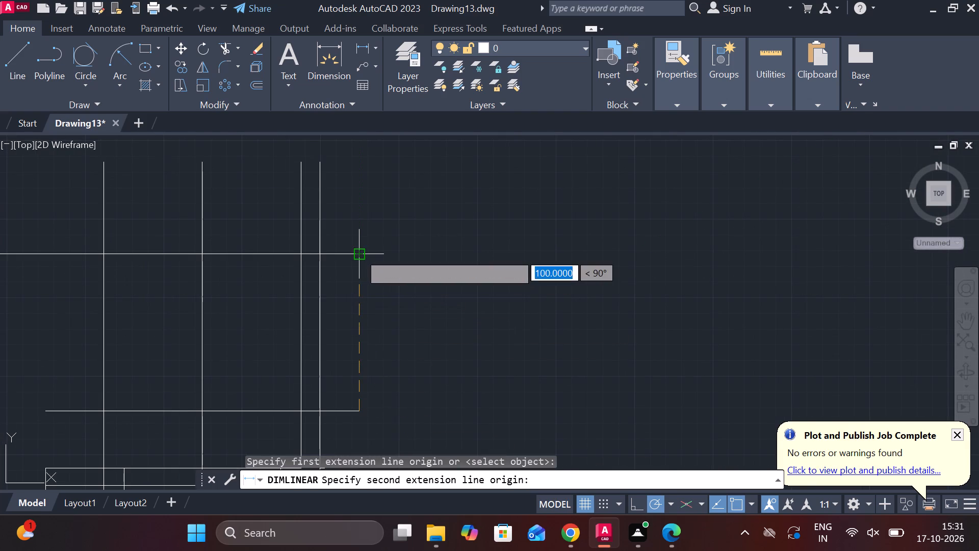
left_click(358, 253)
scroll(423, 256, "up", 3)
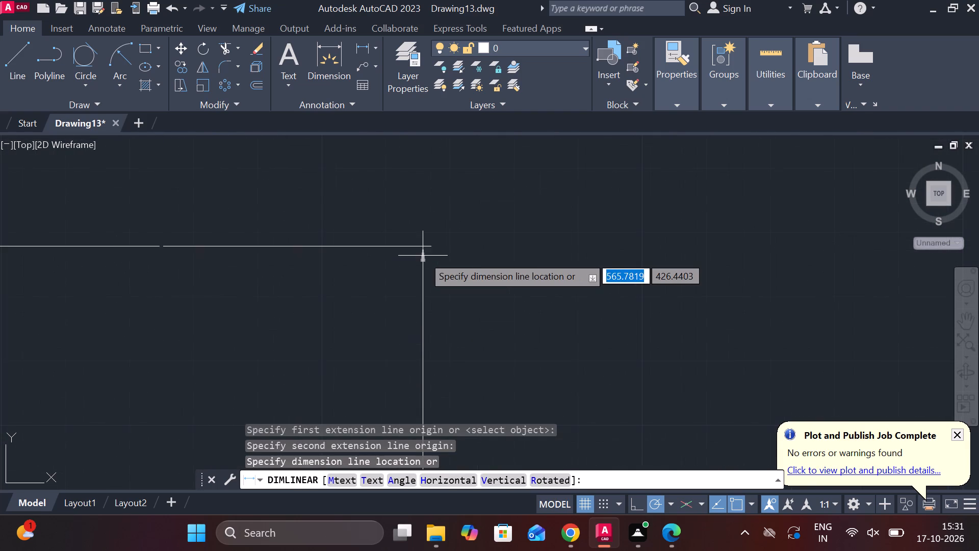
scroll(423, 256, "down", 6)
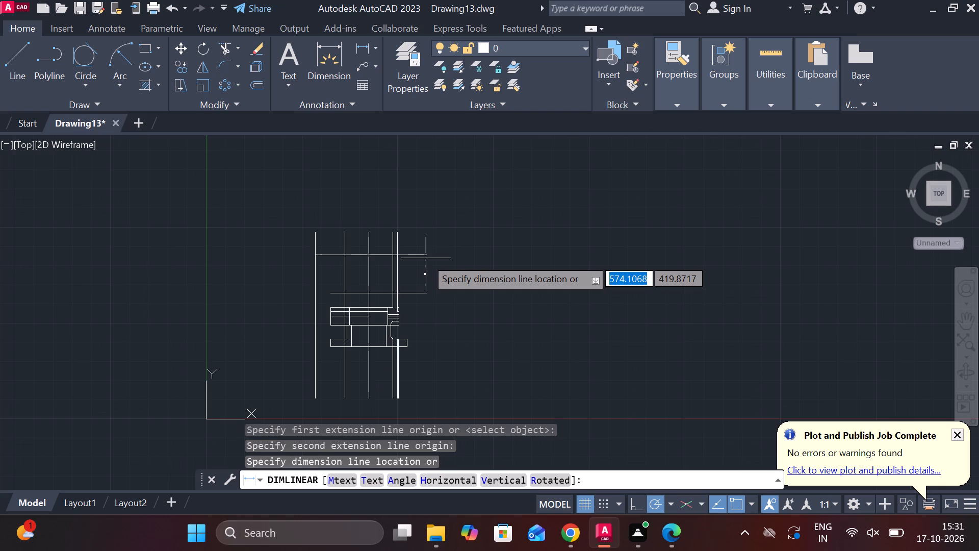
key("Escape")
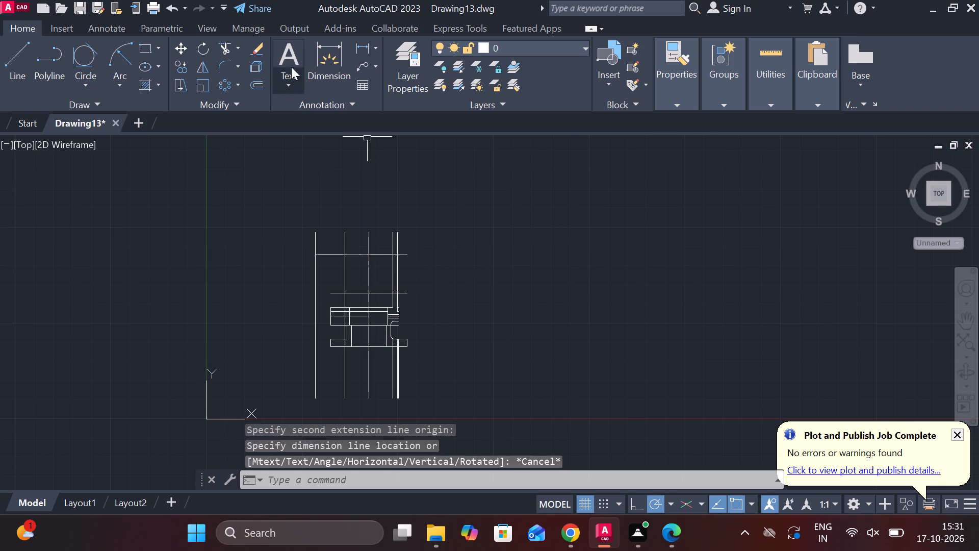
Trim the ends of all five vertical lines that project above the upper body's top horizontal line.
left_click(221, 45)
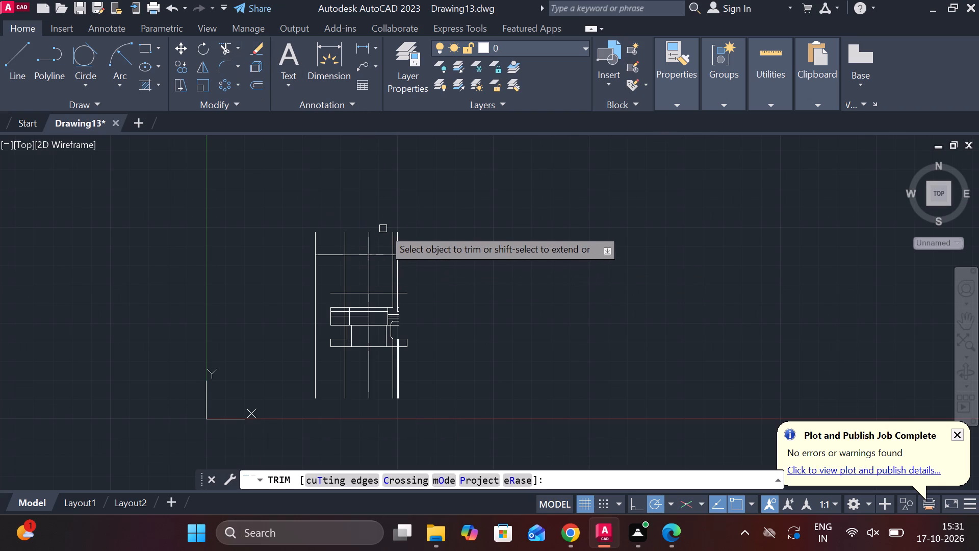
left_click(396, 241)
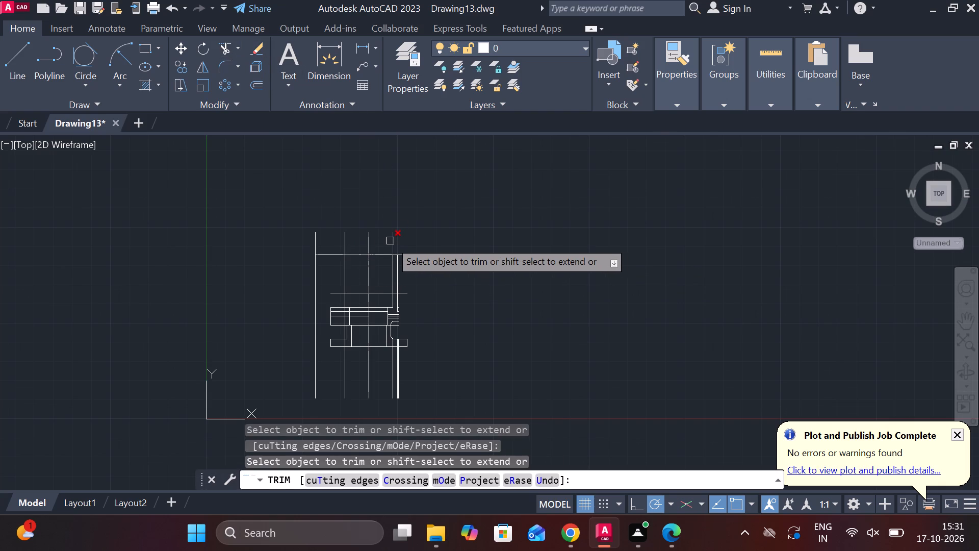
left_click(390, 241)
left_click(372, 242)
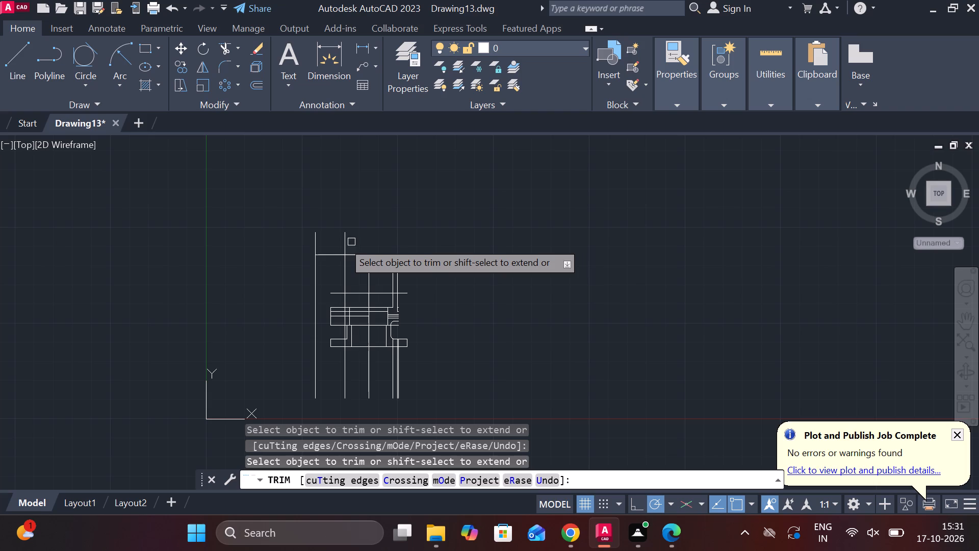
left_click(342, 242)
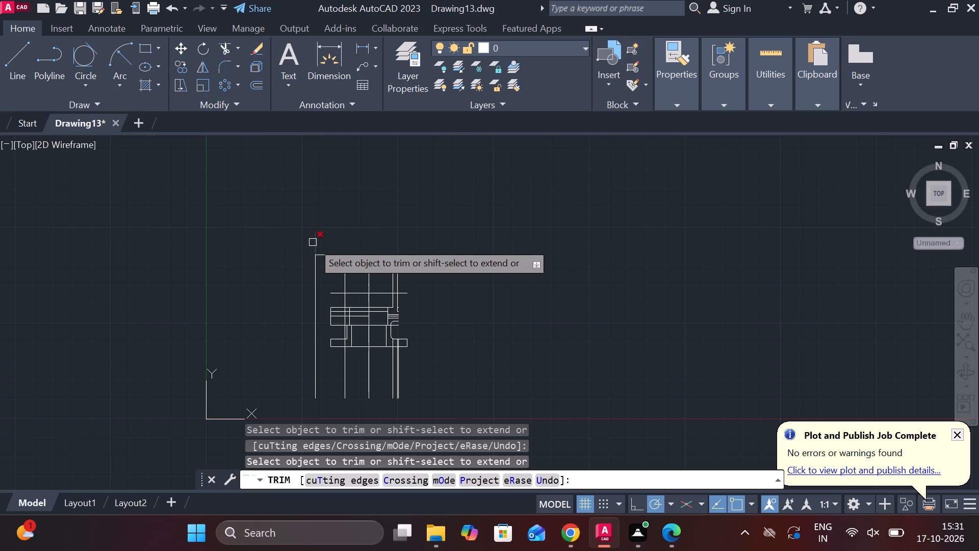
left_click(313, 242)
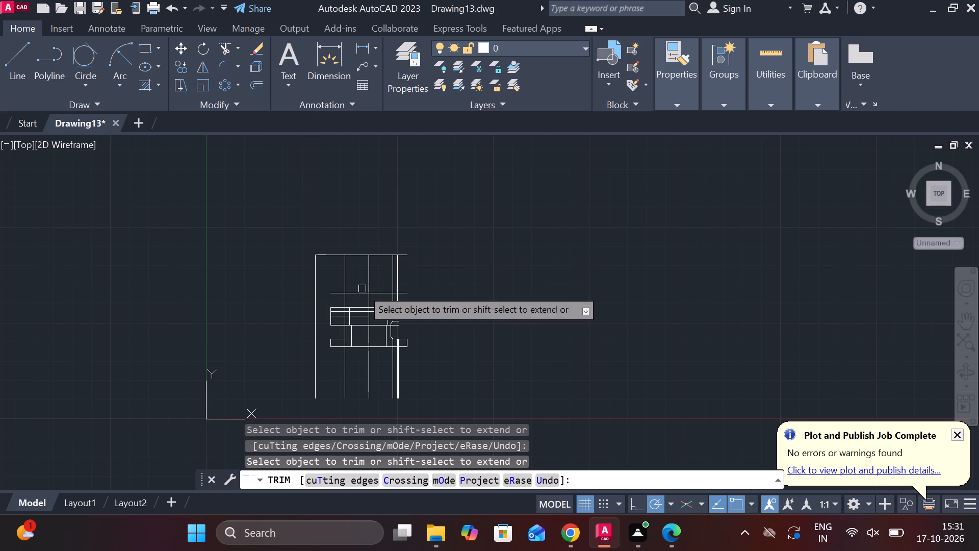
scroll(359, 292, "up", 3)
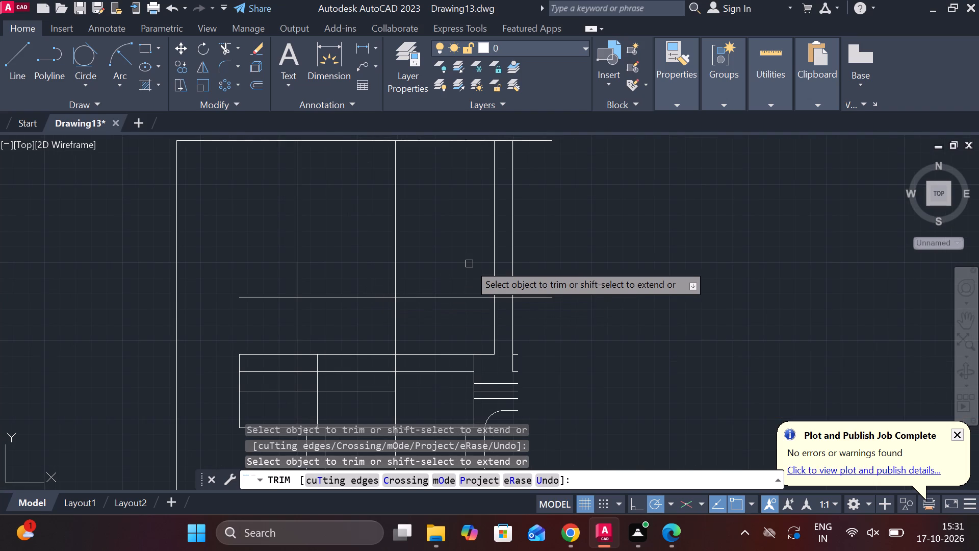
key("Escape")
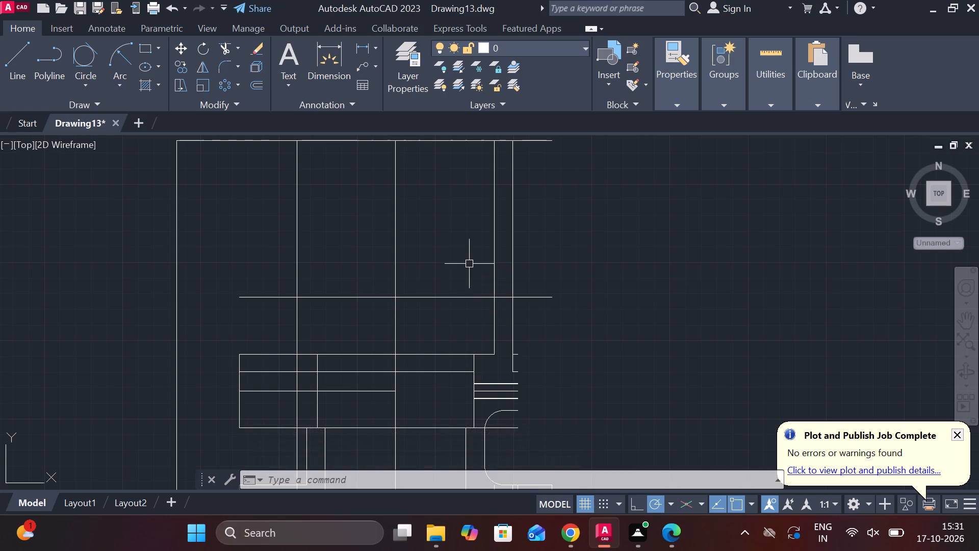
Extend the upper body's lower horizontal line leftward to the outermost left vertical line.
type("EX")
key("Return")
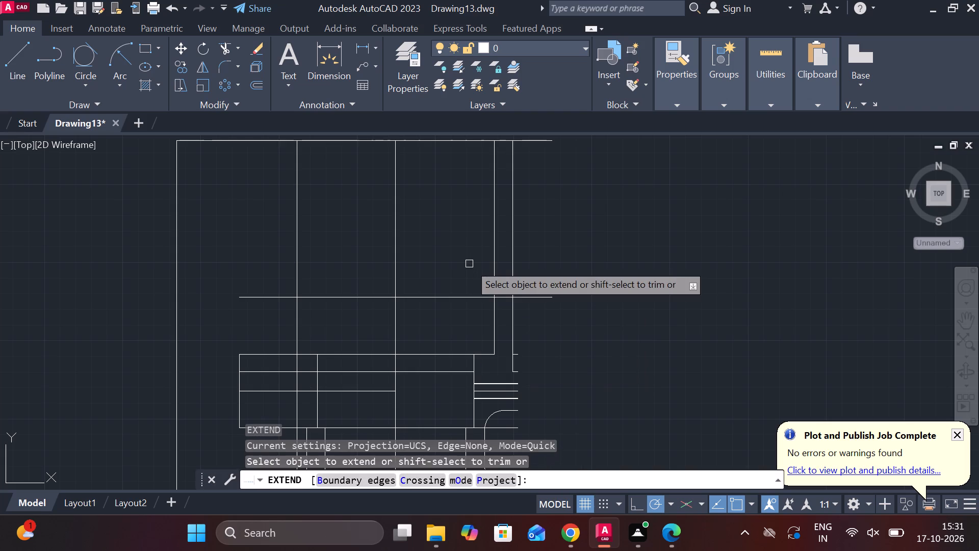
left_click(260, 296)
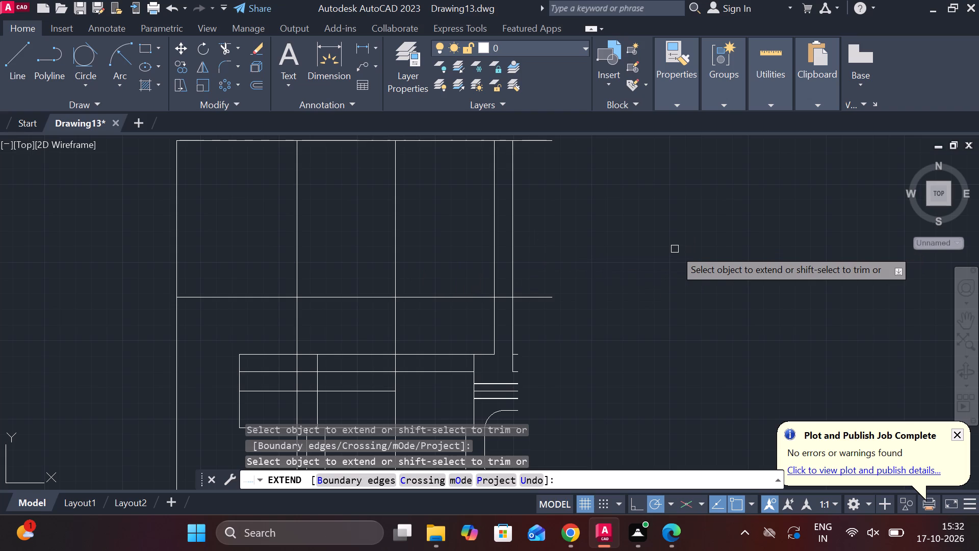
key("Escape")
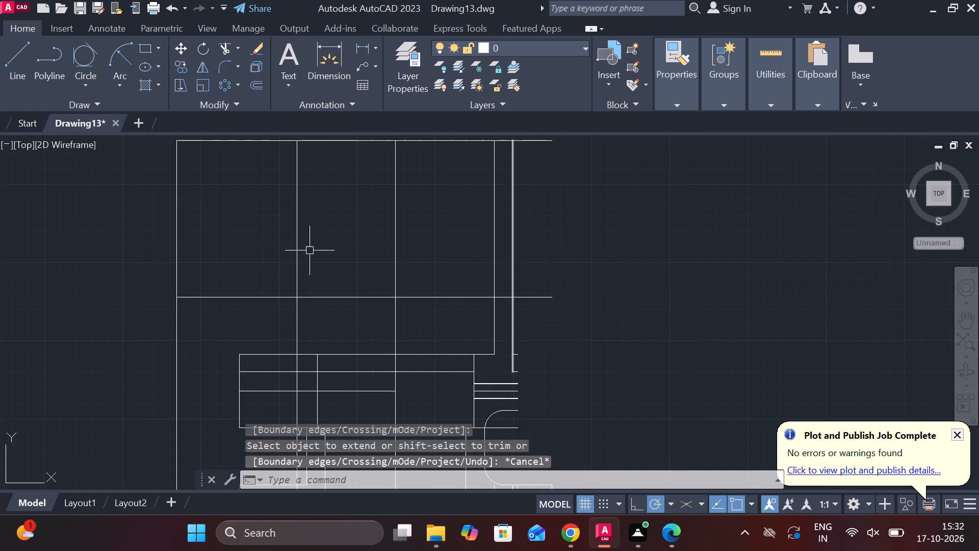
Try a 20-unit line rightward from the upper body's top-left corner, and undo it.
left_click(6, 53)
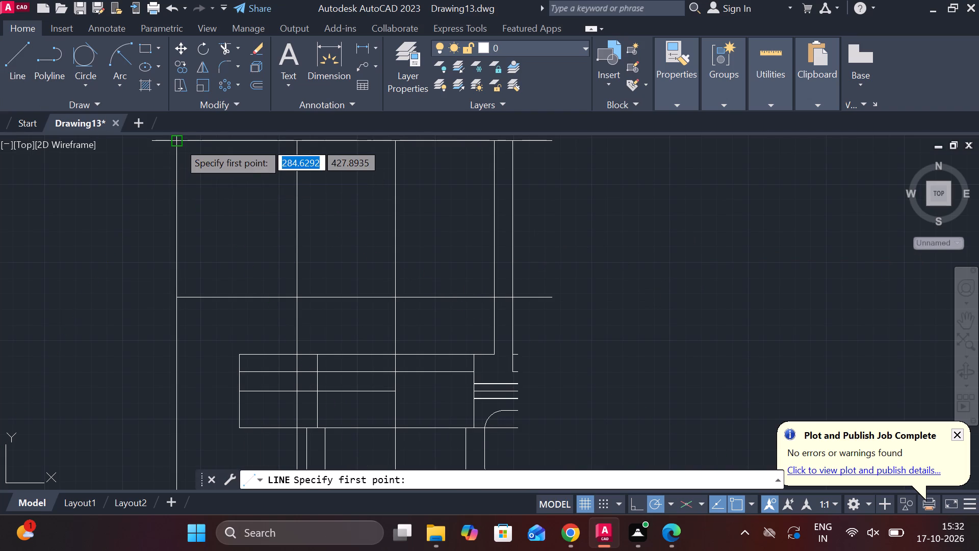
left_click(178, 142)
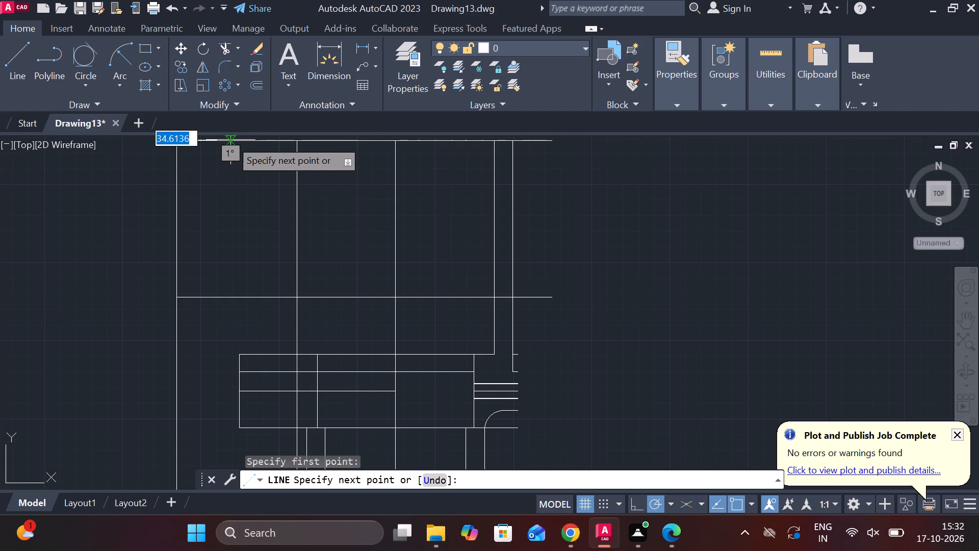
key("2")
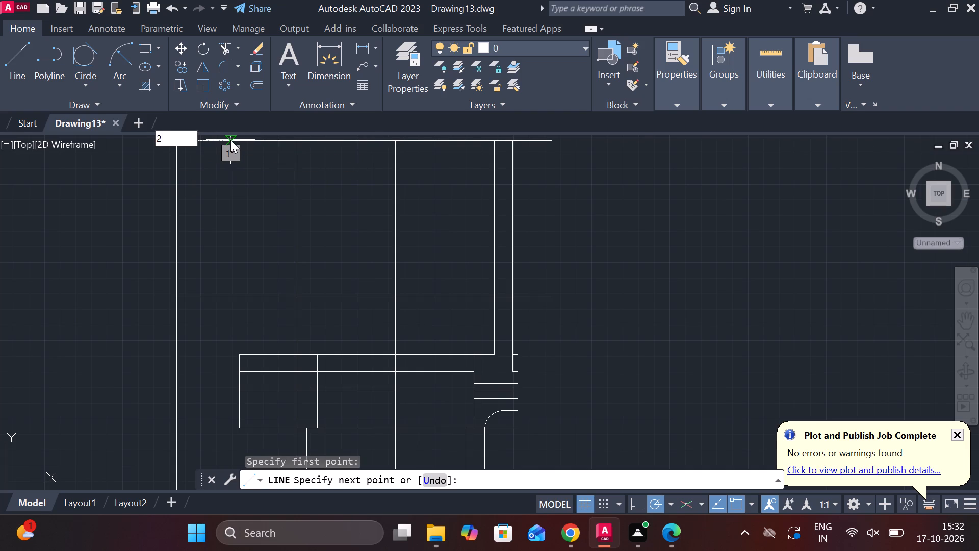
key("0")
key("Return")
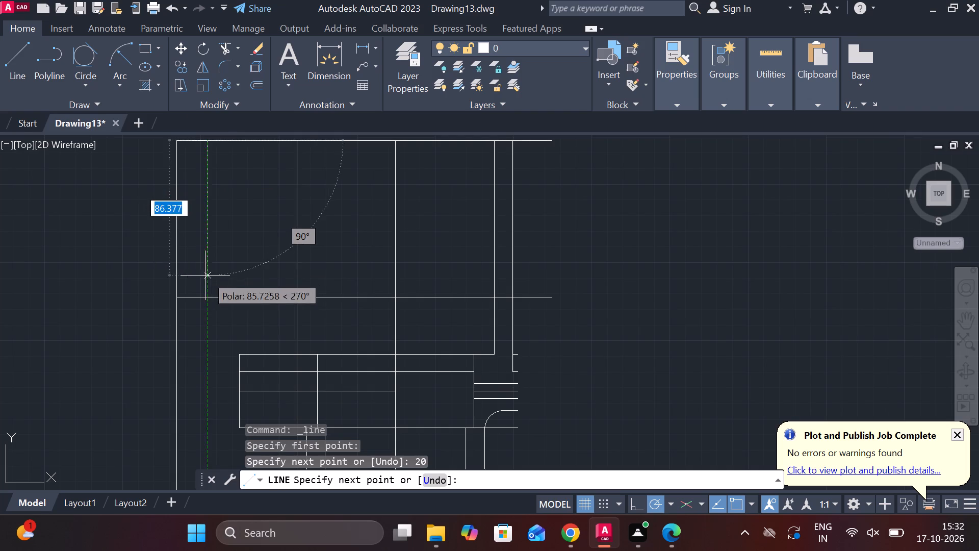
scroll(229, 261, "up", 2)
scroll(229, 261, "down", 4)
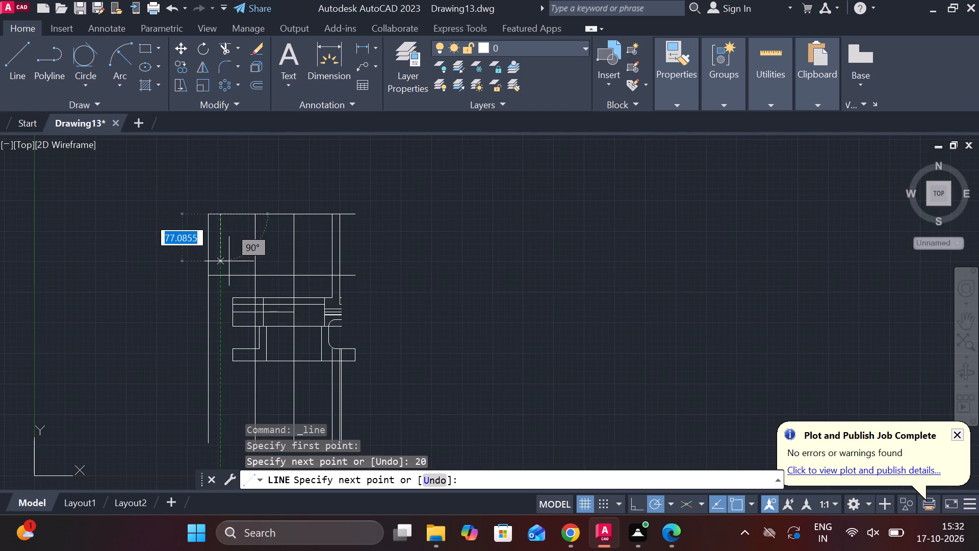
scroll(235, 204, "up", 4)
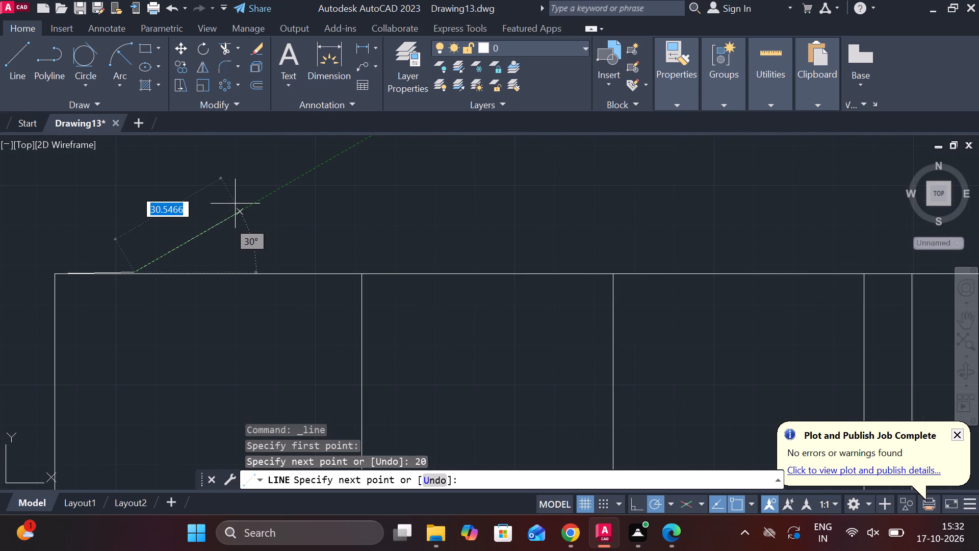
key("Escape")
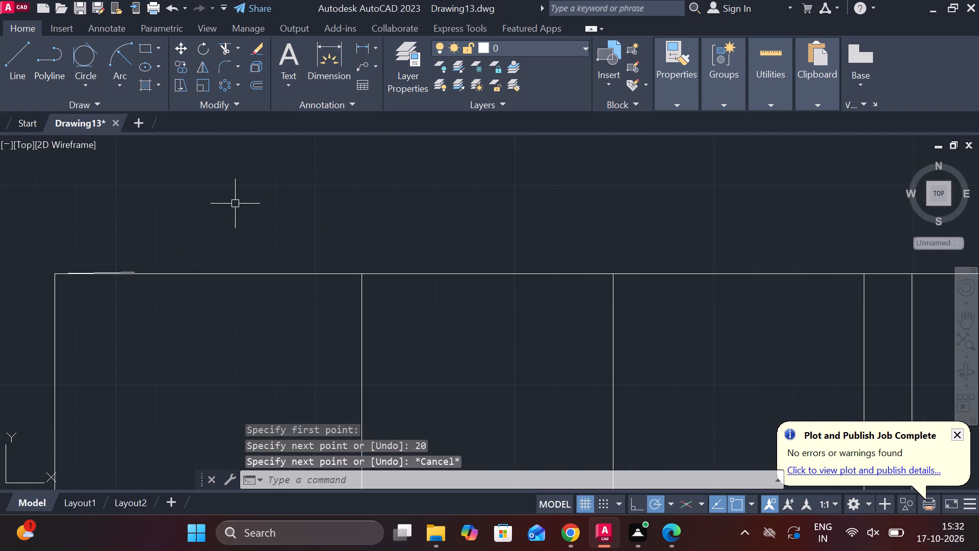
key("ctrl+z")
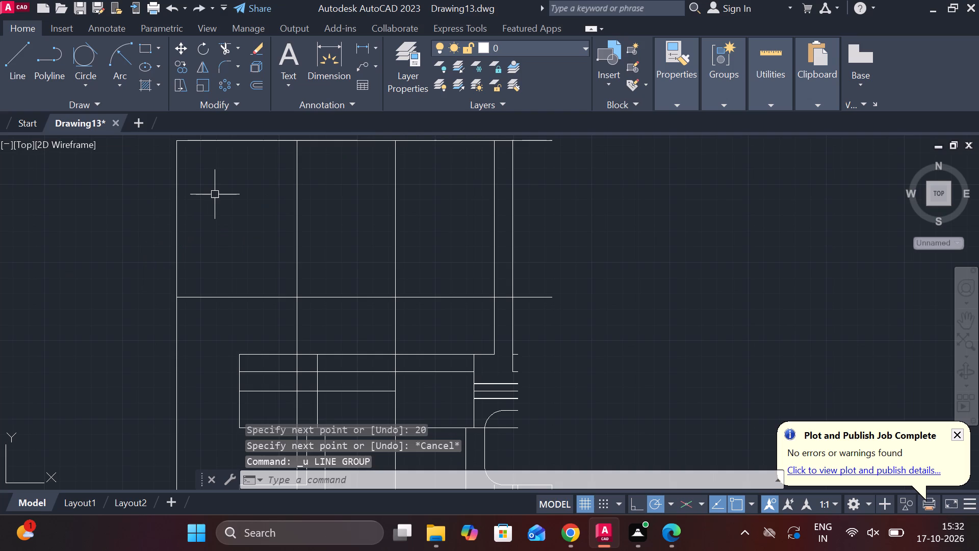
Trim the upper body's top horizontal line between the outermost left vertical line and the next vertical.
scroll(215, 193, "down", 1)
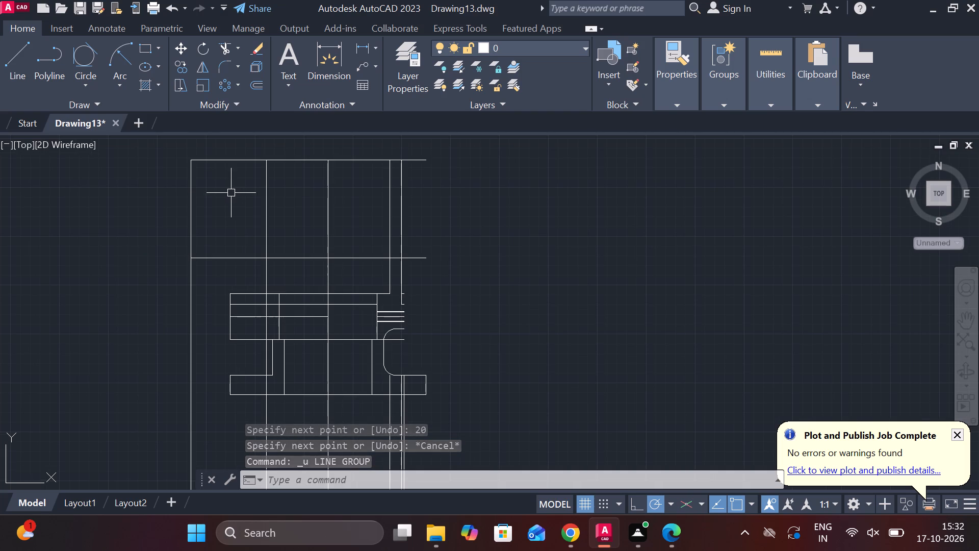
left_click(222, 50)
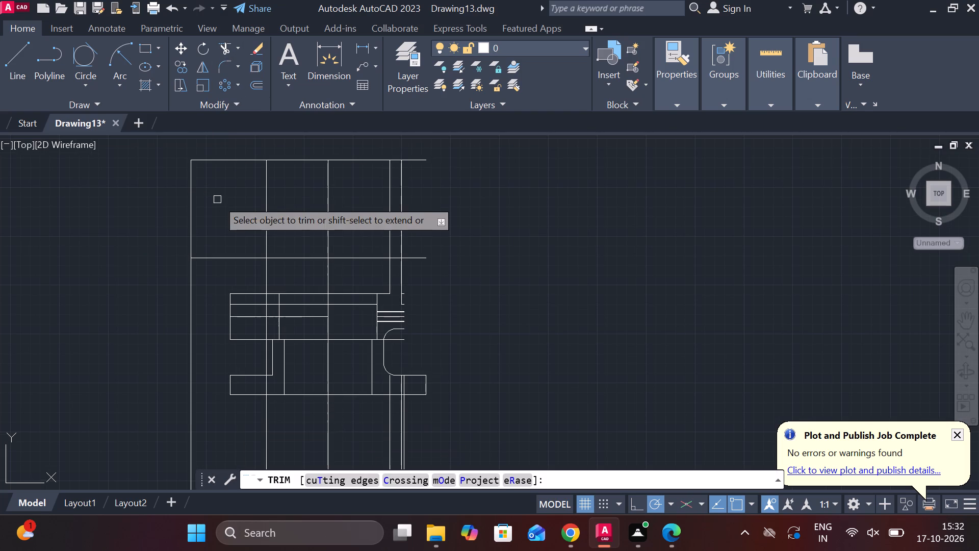
left_click(231, 162)
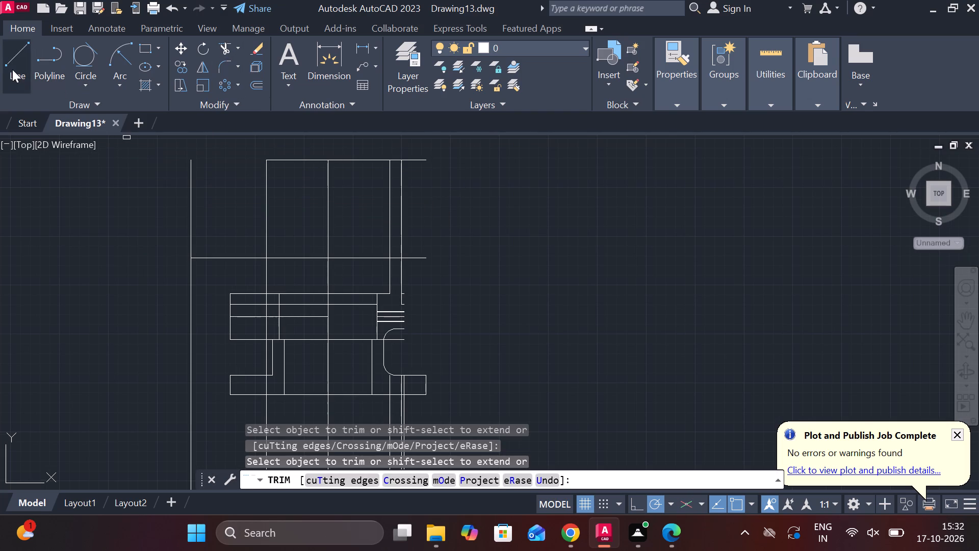
Draw a 29-unit horizontal line rightward from the top end of the outermost left vertical line.
left_click(12, 69)
scroll(194, 160, "up", 1)
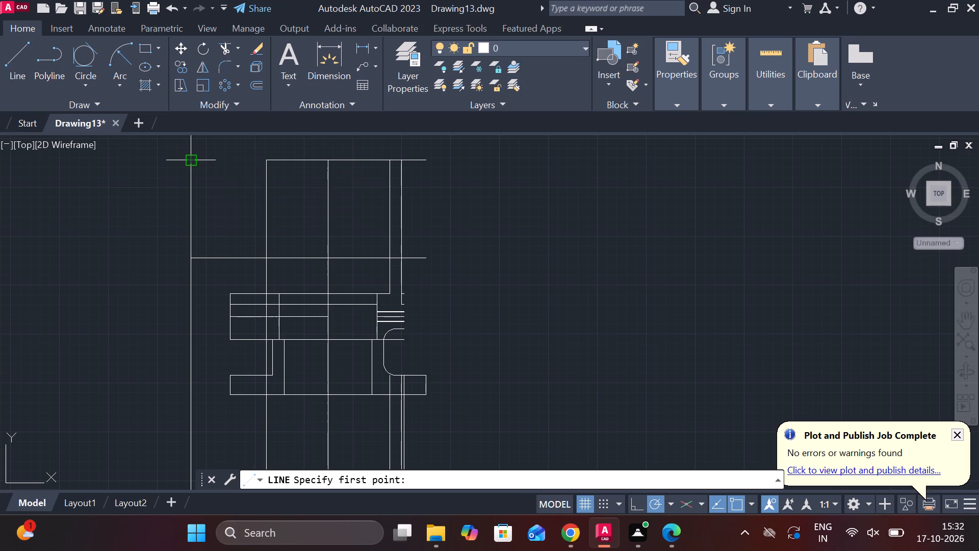
scroll(194, 160, "up", 2)
left_click(185, 160)
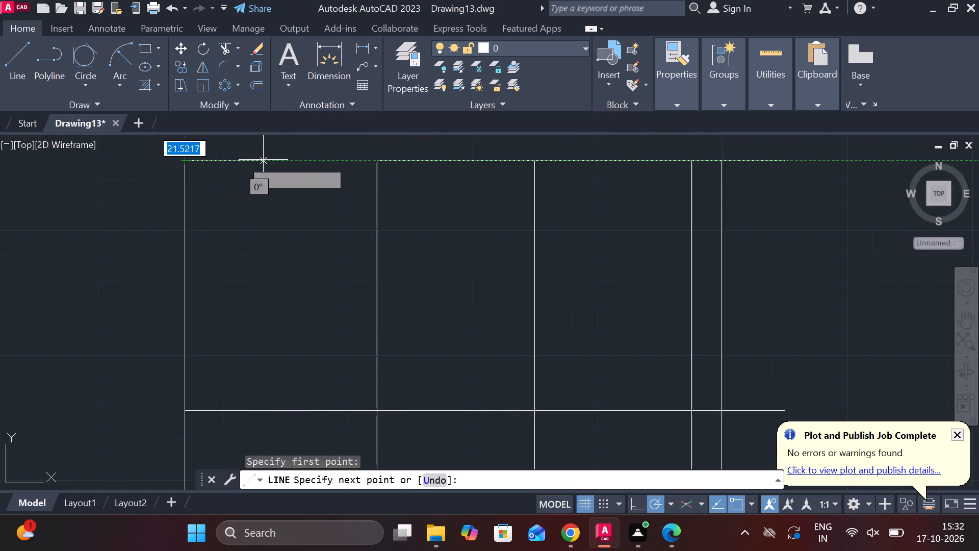
key("2")
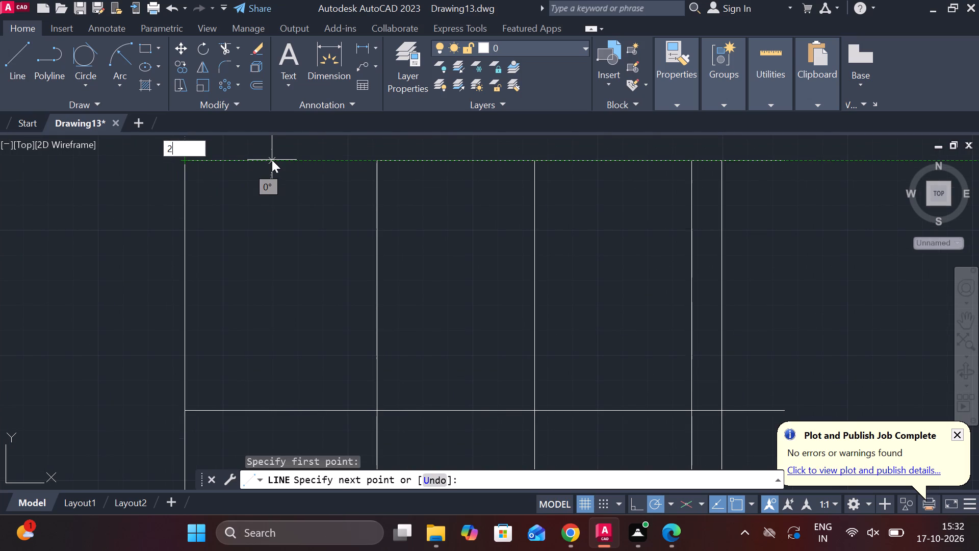
key("9")
key("Return")
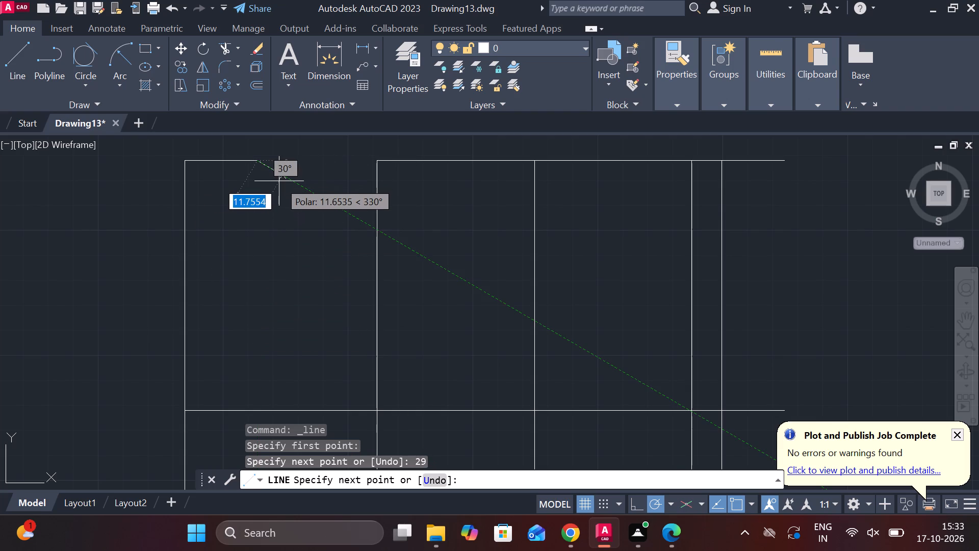
key("Escape")
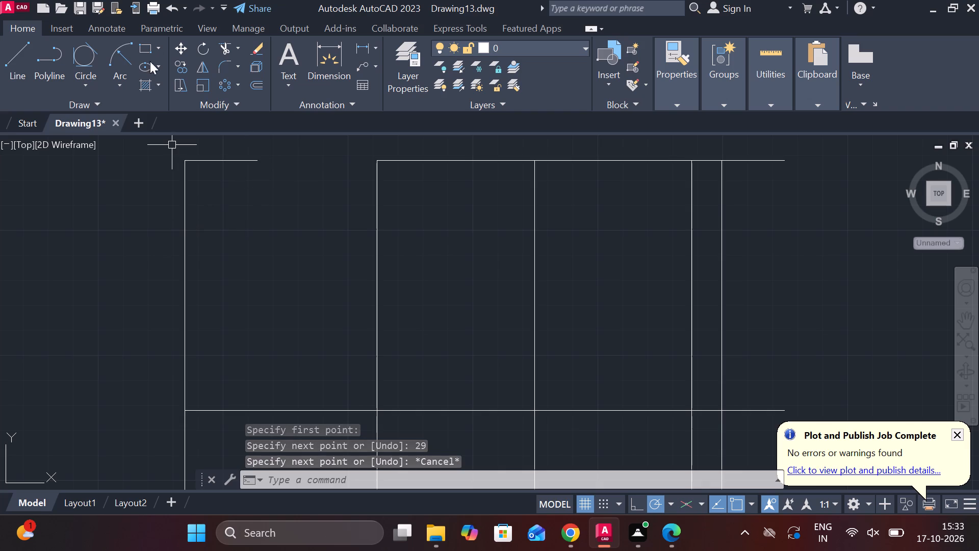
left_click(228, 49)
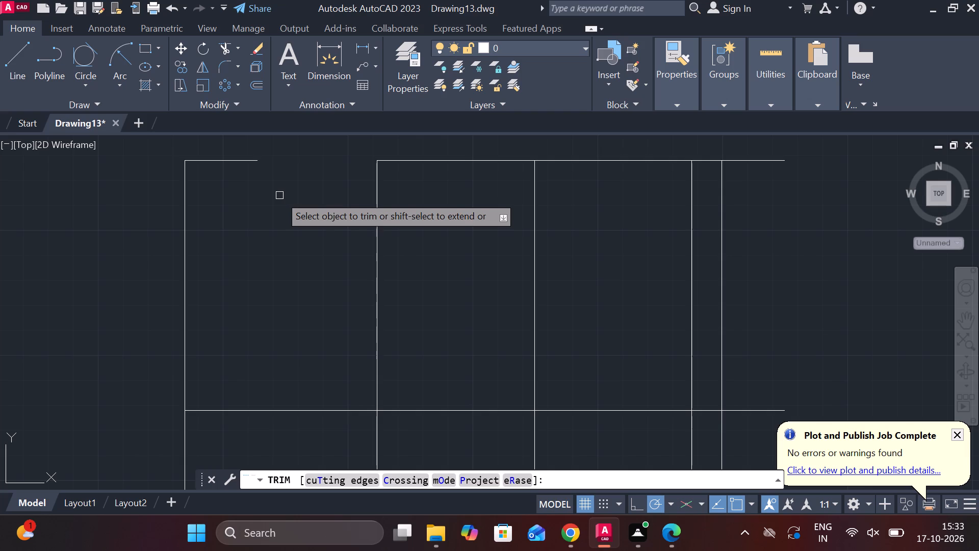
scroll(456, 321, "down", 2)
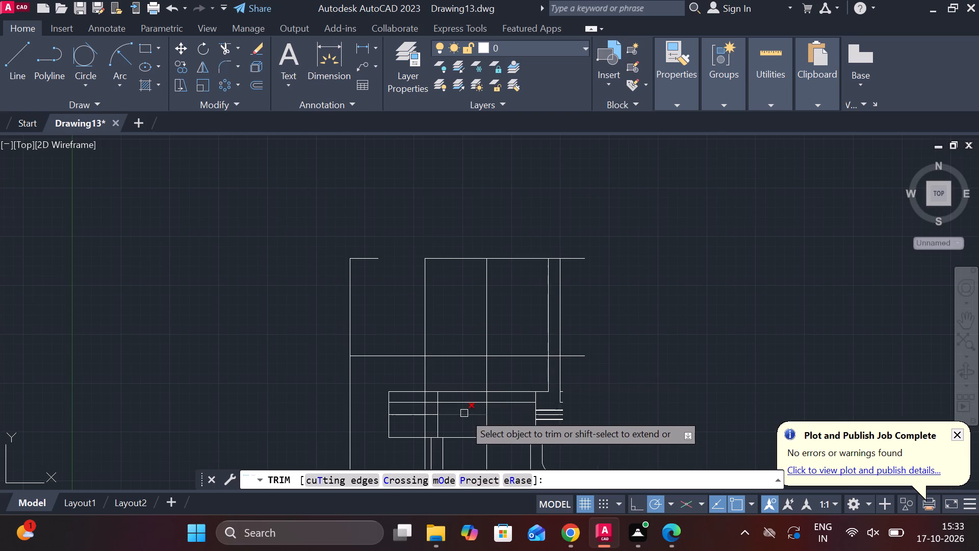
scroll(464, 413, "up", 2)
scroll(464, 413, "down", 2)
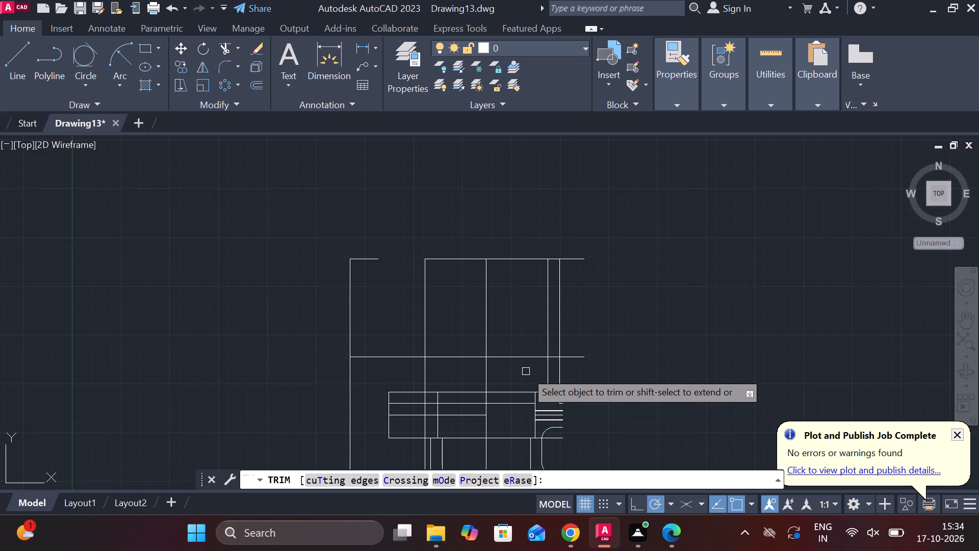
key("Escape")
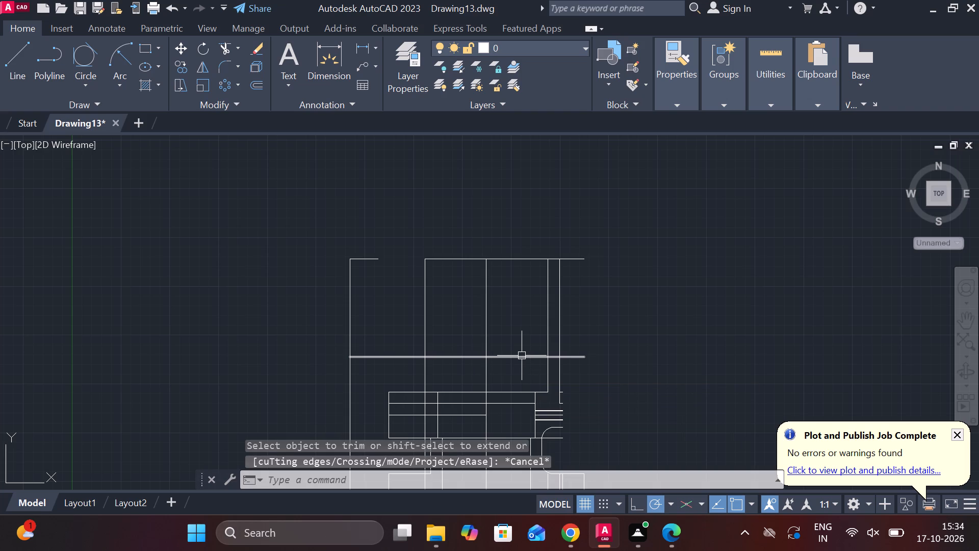
Copy the upper body's lower horizontal line 50 units straight up along the centre line.
left_click(520, 356)
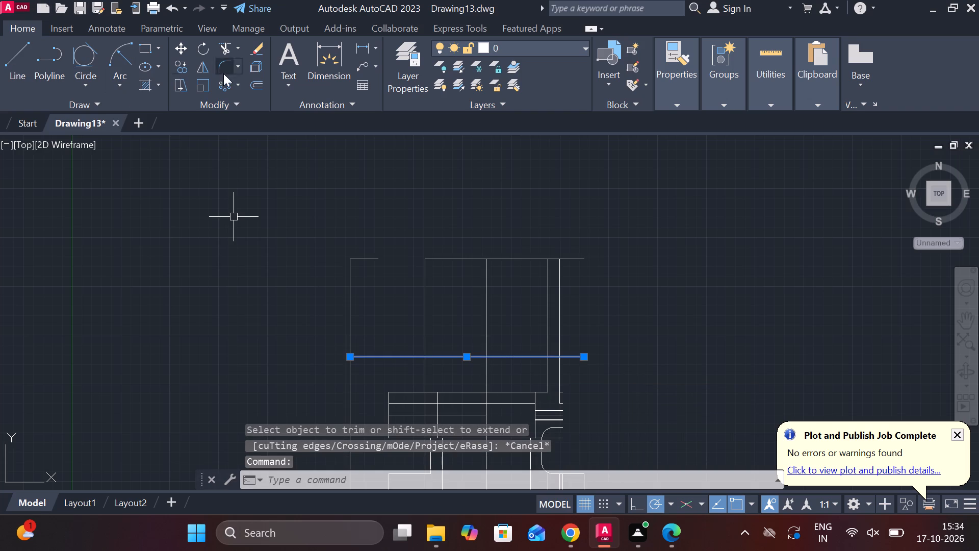
left_click(177, 67)
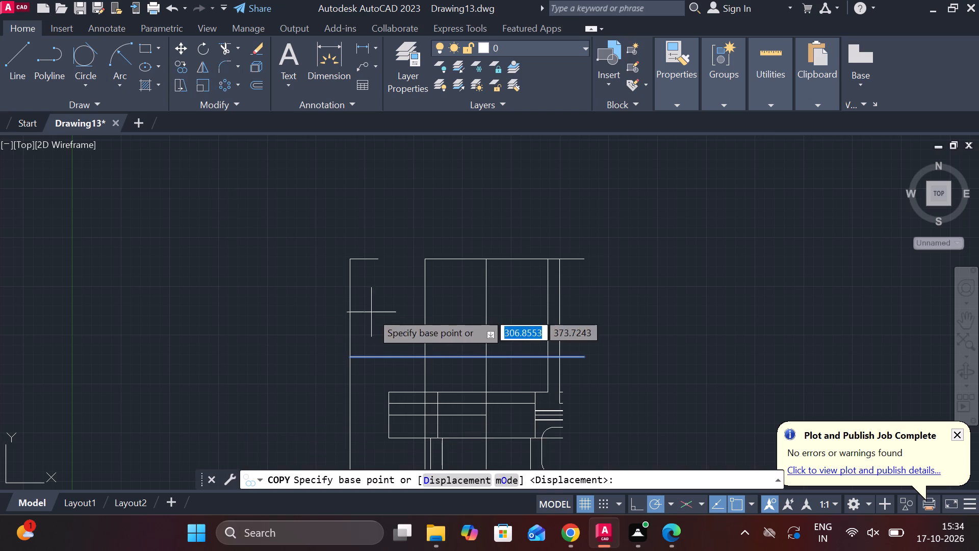
left_click(482, 354)
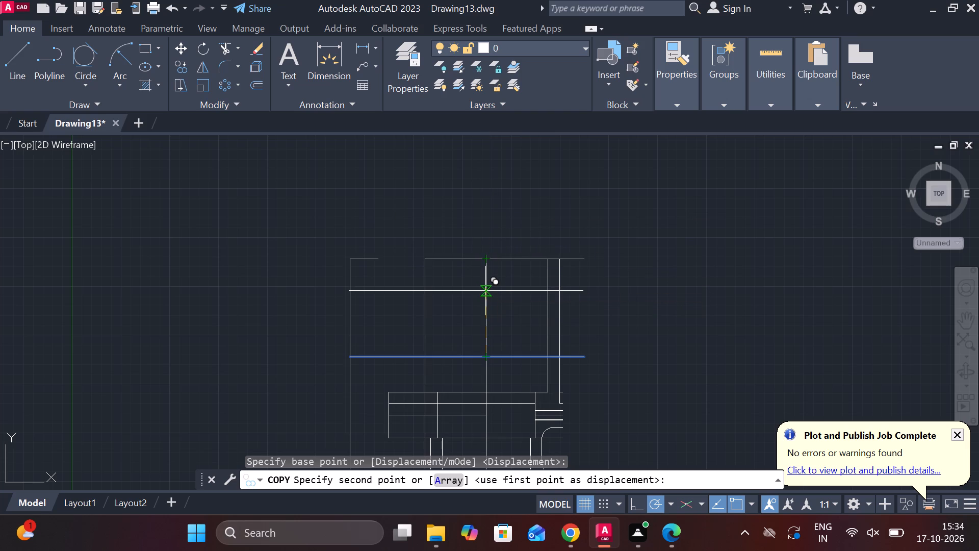
key("5")
key("0")
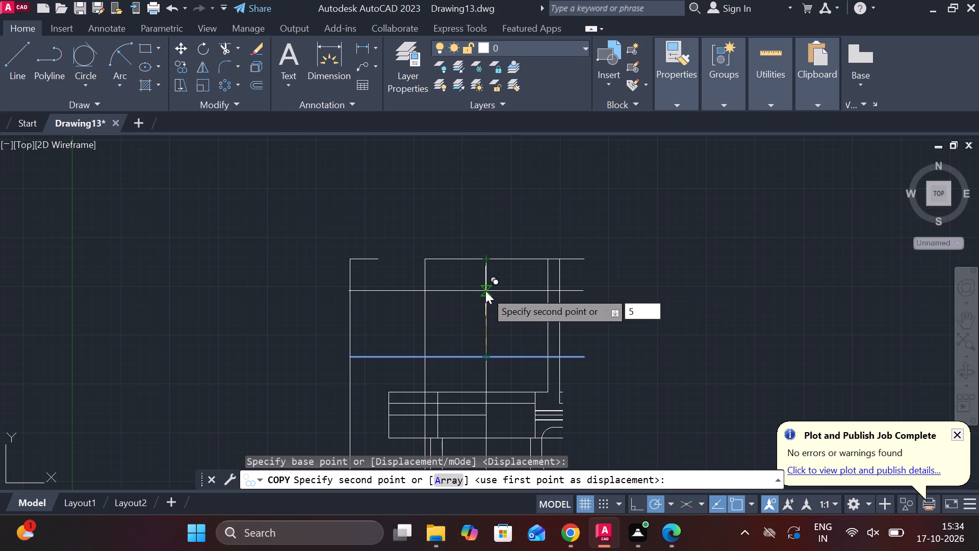
key("Return")
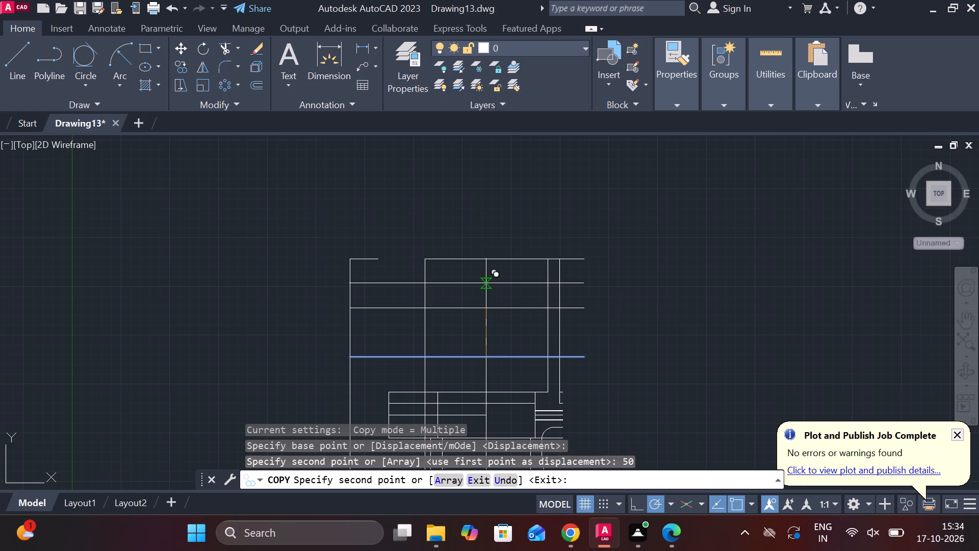
key("Escape")
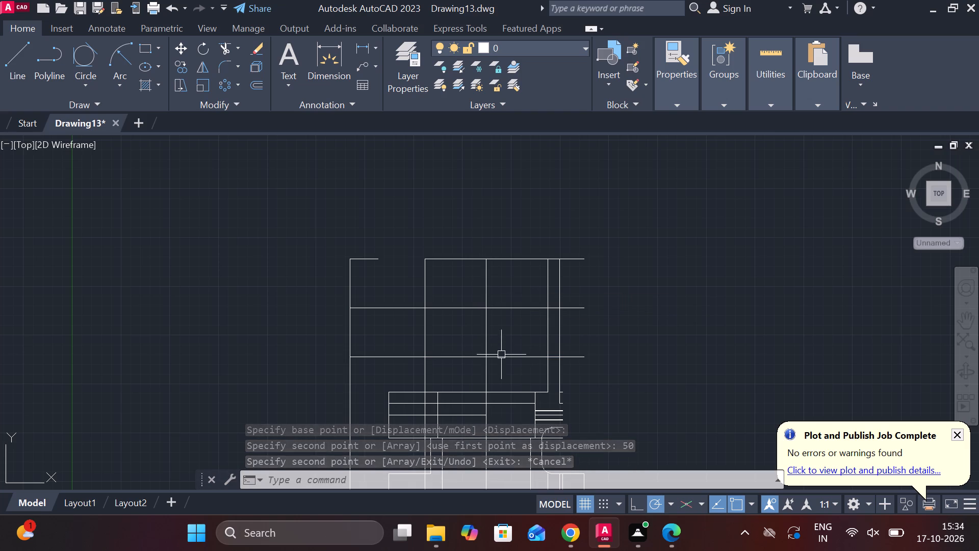
Copy the upper body's middle horizontal line 20 units straight up along the centre line.
left_click(509, 306)
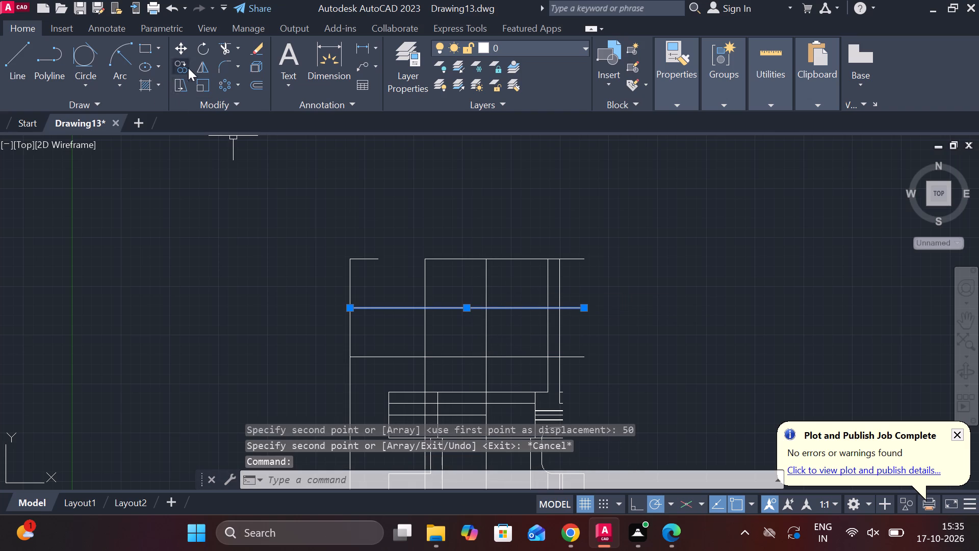
left_click(182, 68)
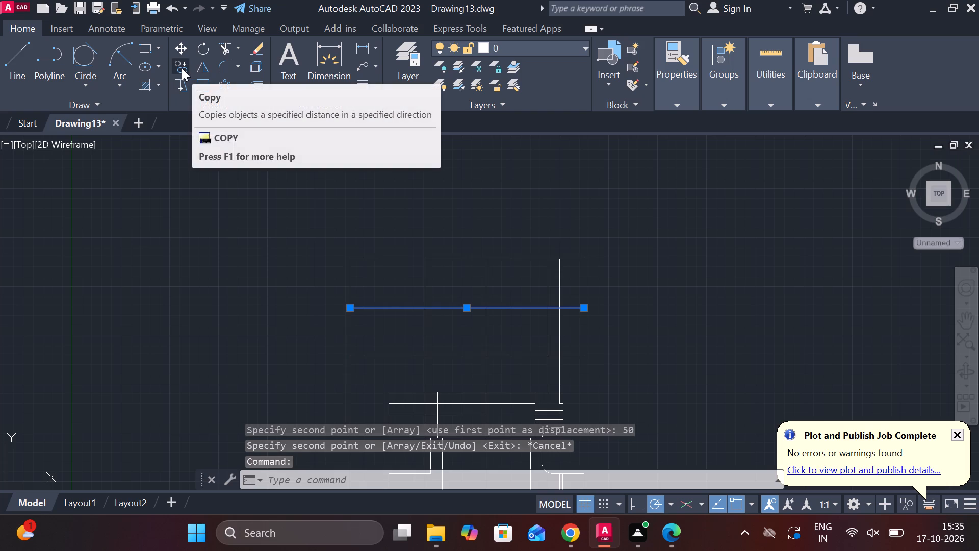
left_click(483, 304)
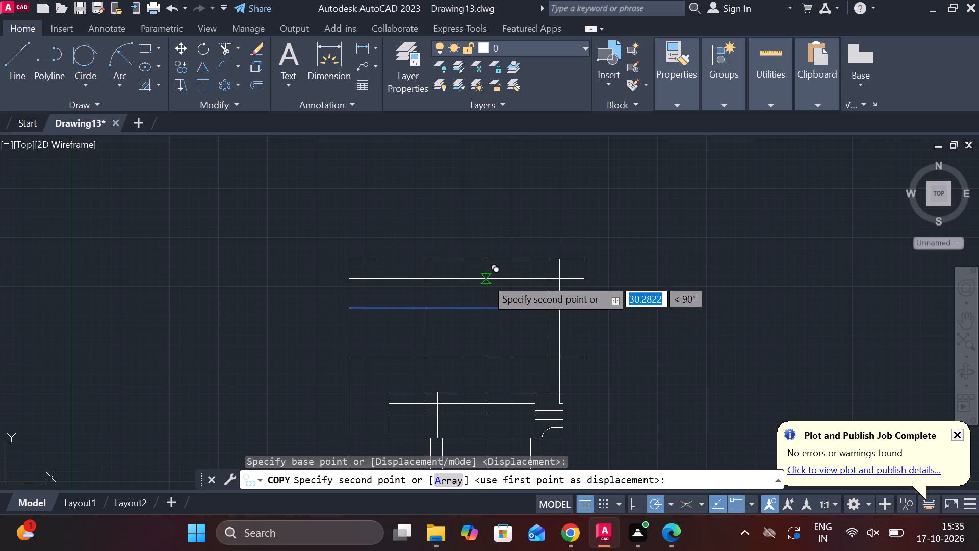
key("2")
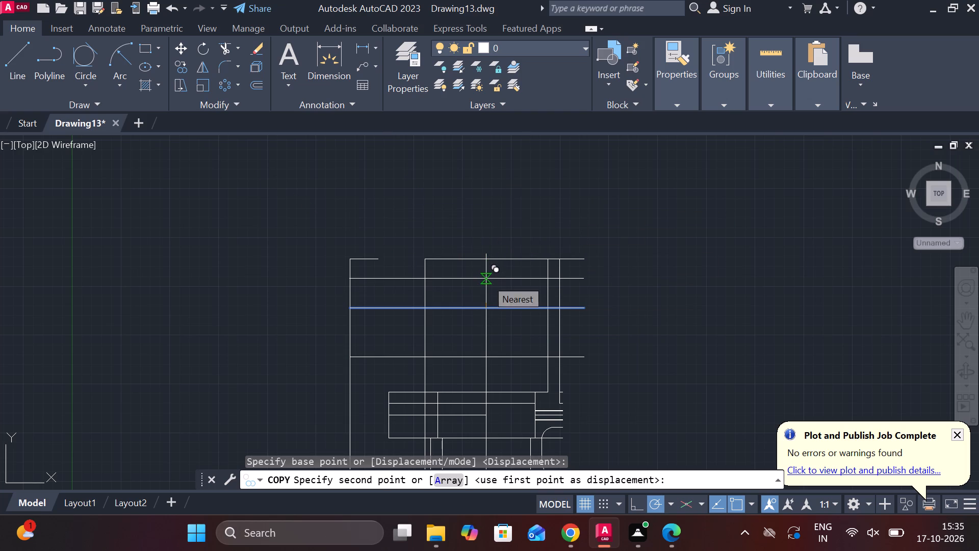
key("0")
key("Return")
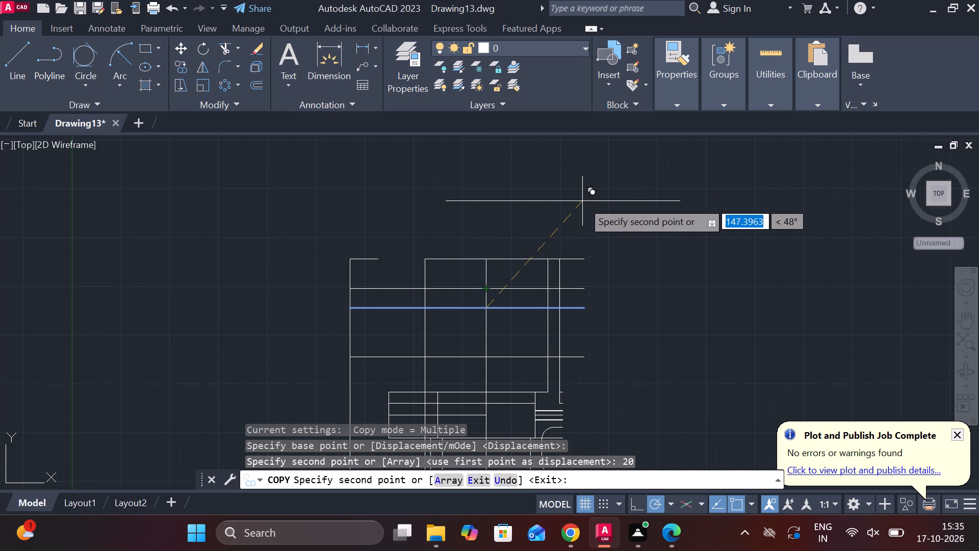
key("Escape")
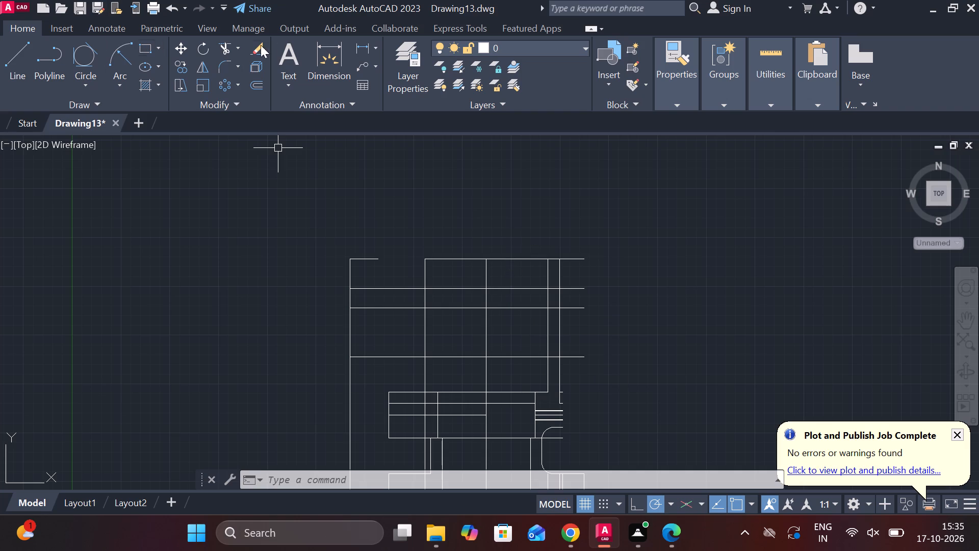
Trim the rest of the top horizontal line and the vertical stubs above the second horizontal line, keeping the short top-left line.
double_click(225, 52)
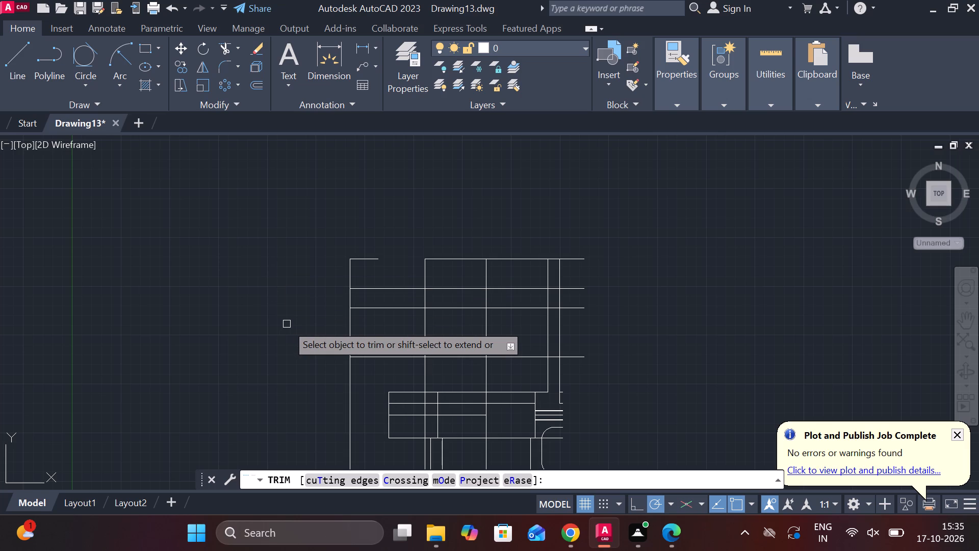
left_click(428, 275)
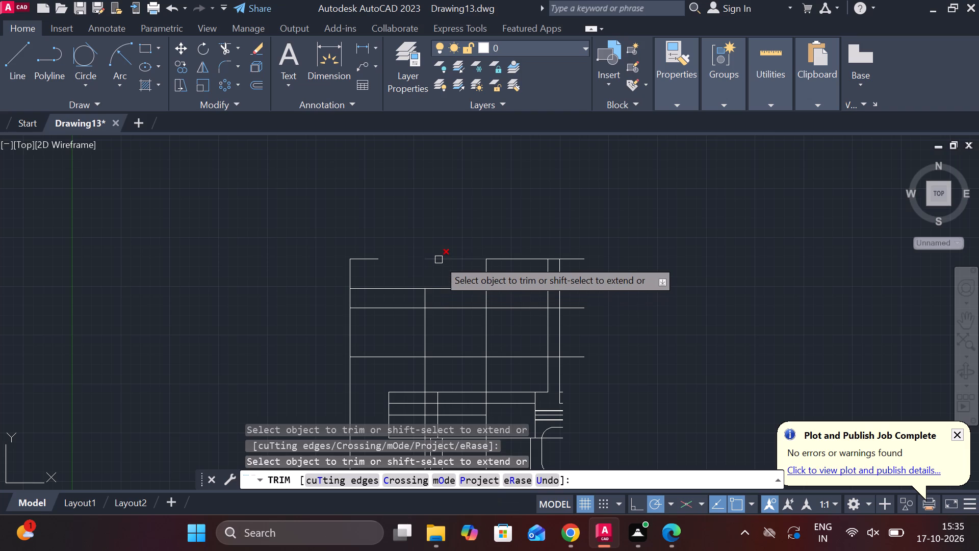
left_click(439, 260)
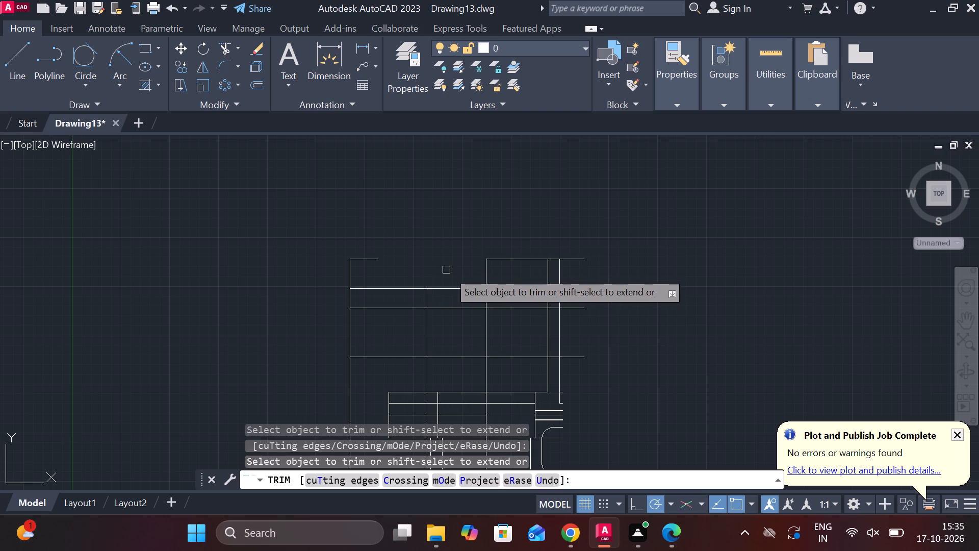
left_click(487, 278)
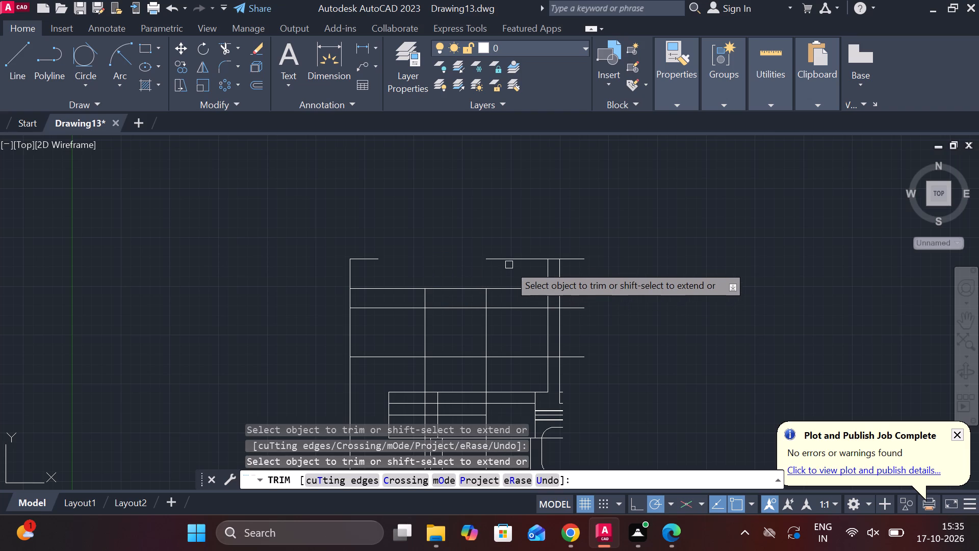
double_click(515, 260)
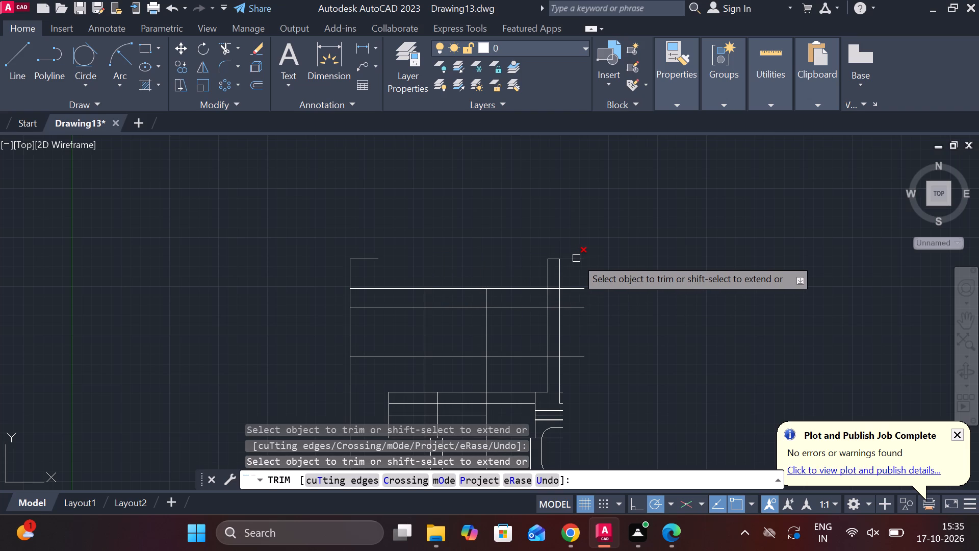
left_click(576, 258)
left_click(559, 279)
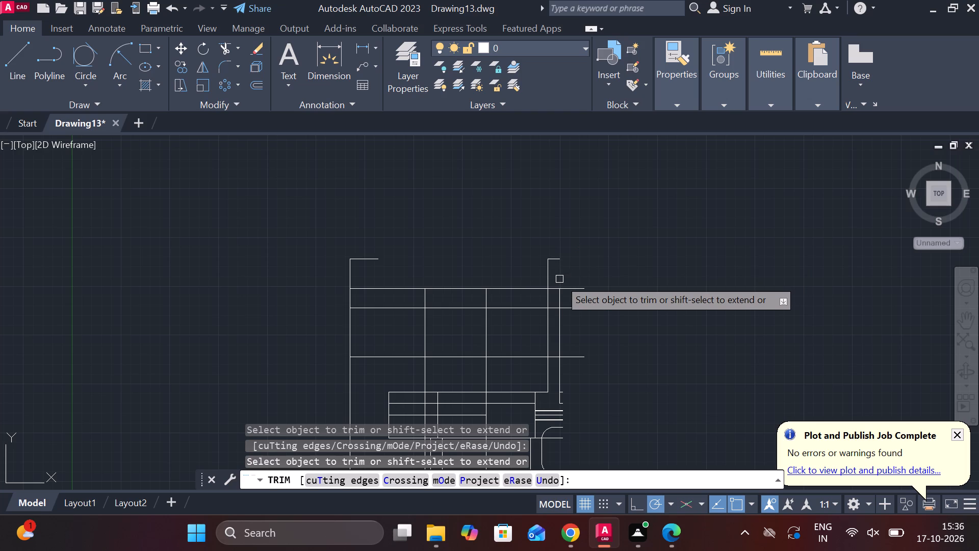
left_click(549, 279)
left_click(560, 260)
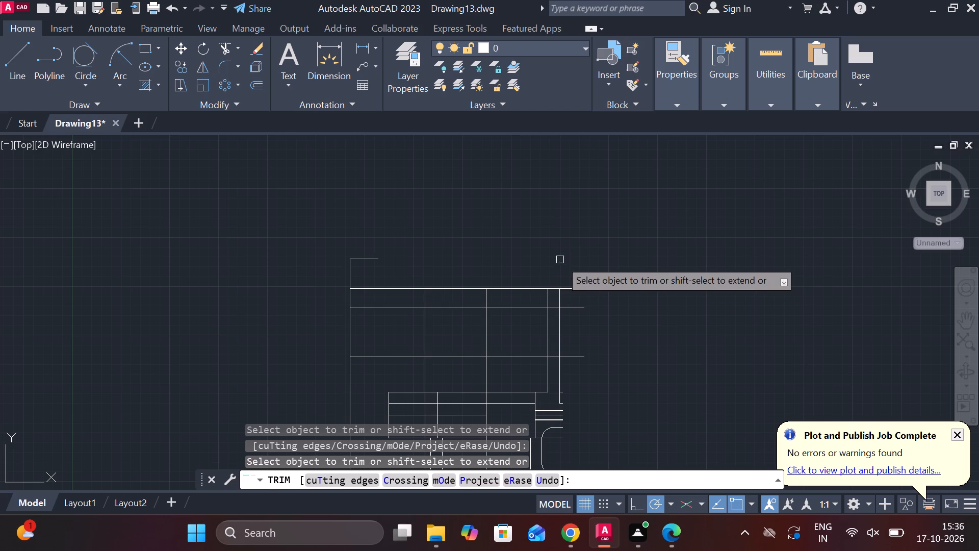
Examine the collar and stem geometry, especially the open line ends on the right side.
scroll(560, 260, "down", 1)
scroll(598, 343, "down", 1)
scroll(598, 343, "up", 2)
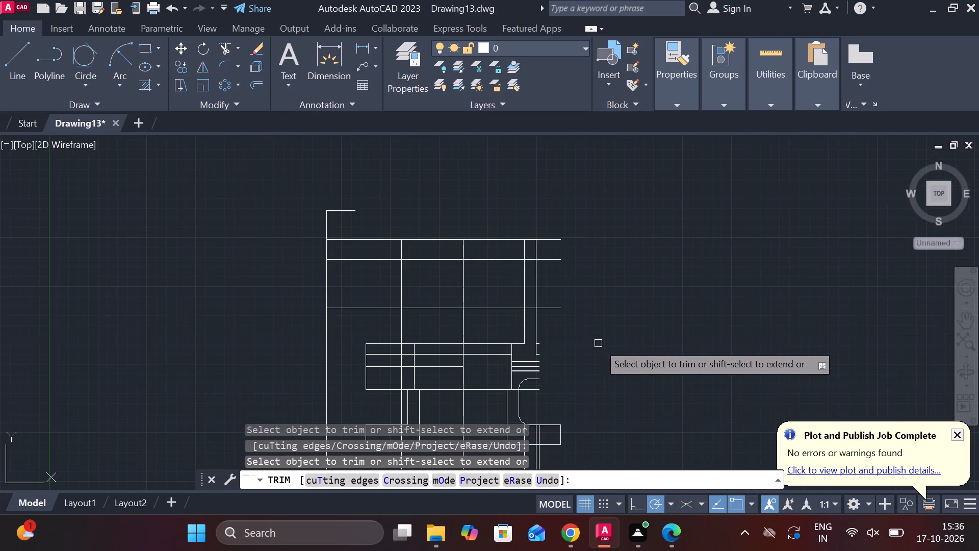
scroll(598, 343, "up", 1)
scroll(598, 343, "down", 1)
scroll(598, 343, "up", 1)
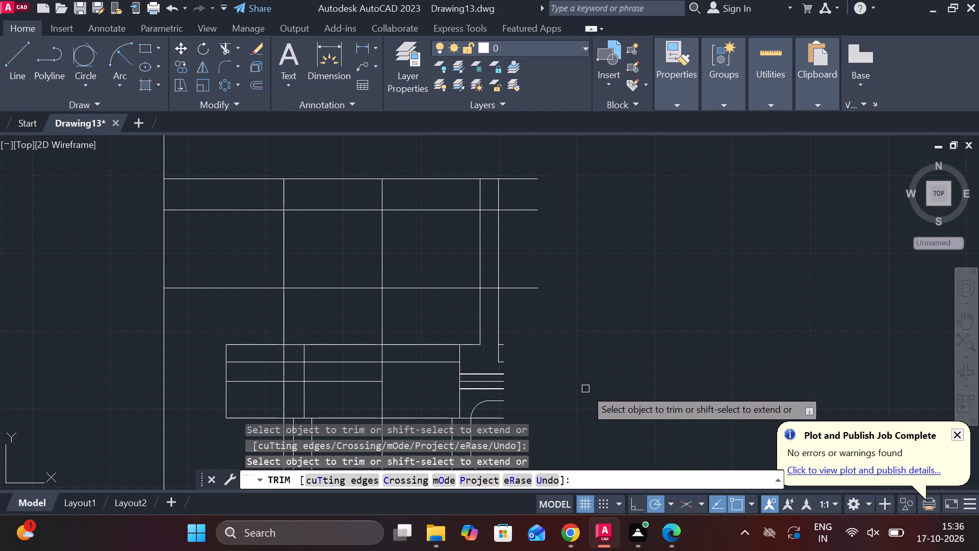
scroll(587, 359, "down", 3)
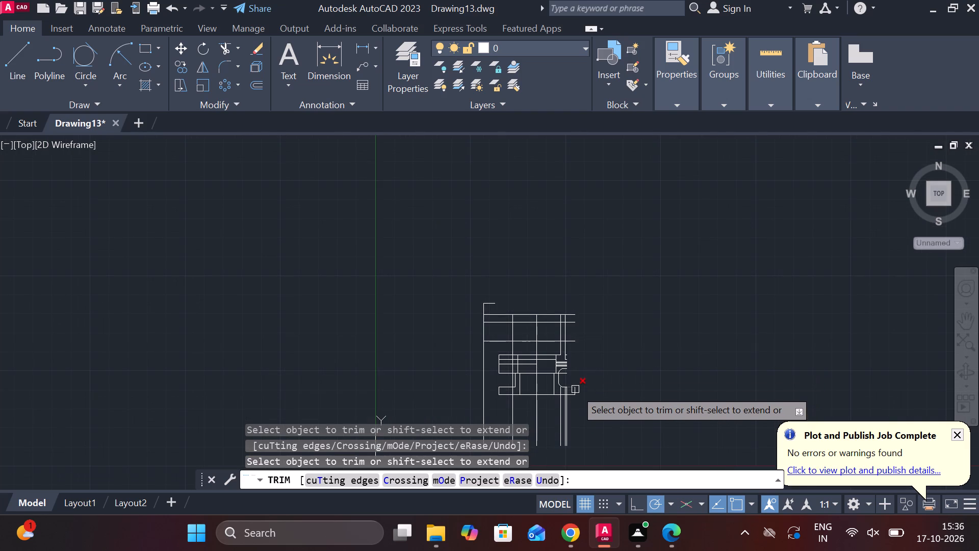
scroll(578, 381, "up", 4)
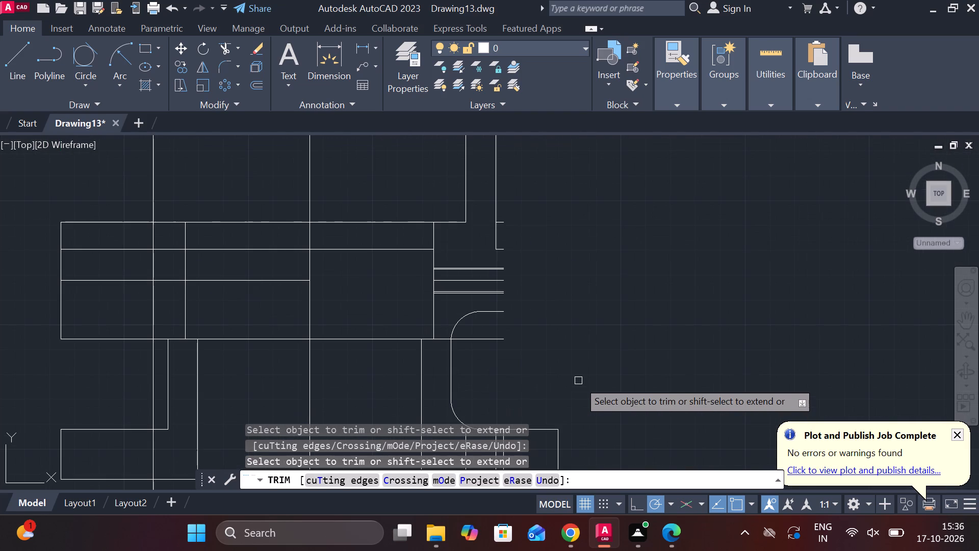
scroll(533, 376, "down", 2)
scroll(529, 376, "up", 1)
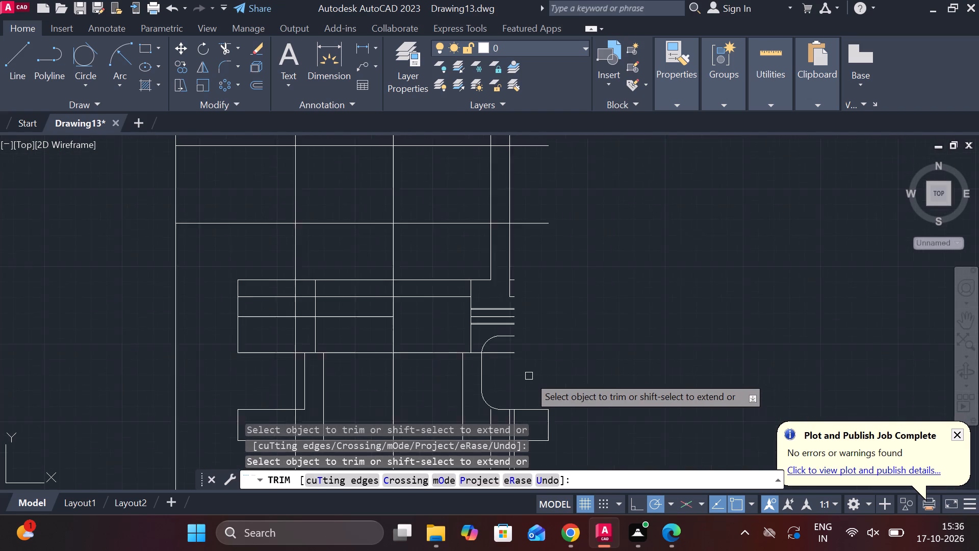
scroll(529, 376, "up", 1)
scroll(529, 376, "down", 1)
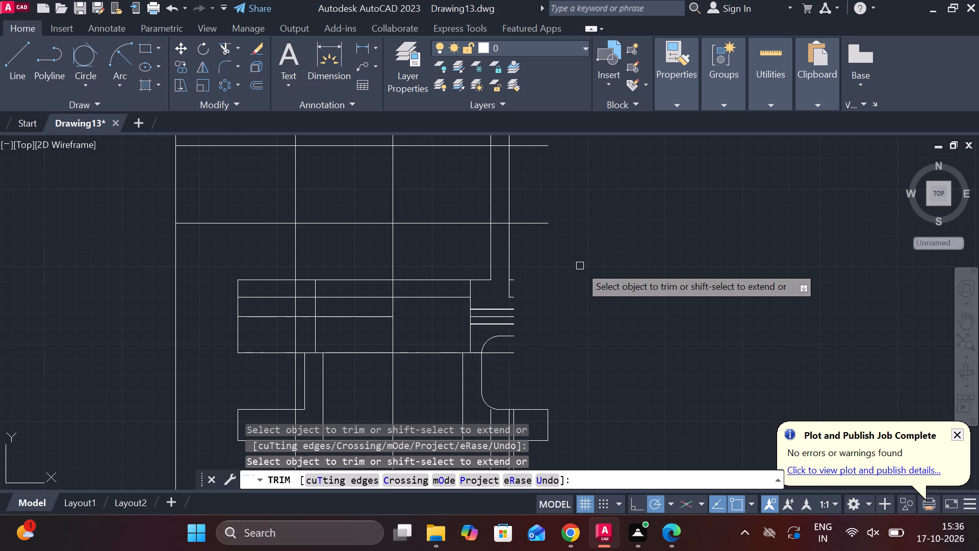
key("Escape")
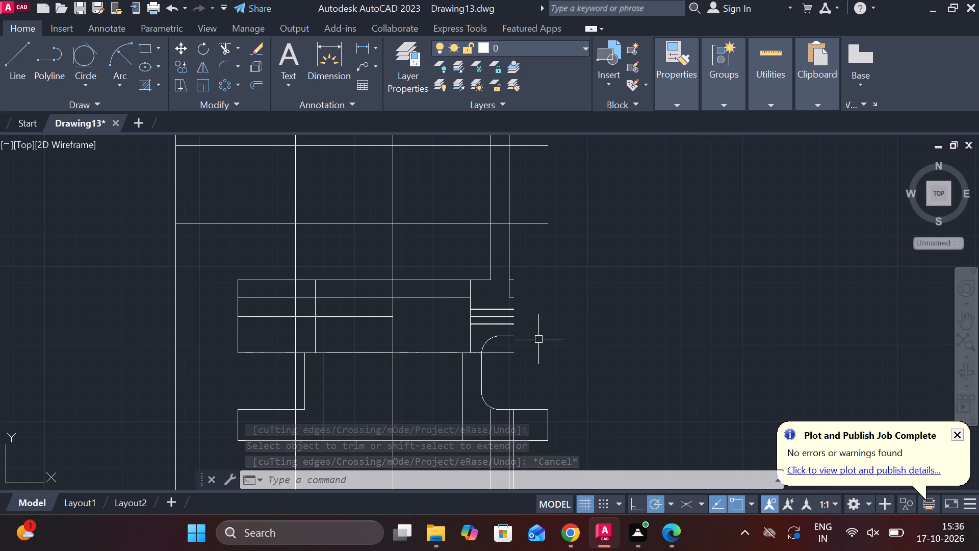
Extend the outermost right vertical line upward past the collar's bottom line and the stem's fillet line to the collar's lowest short line.
scroll(541, 344, "down", 1)
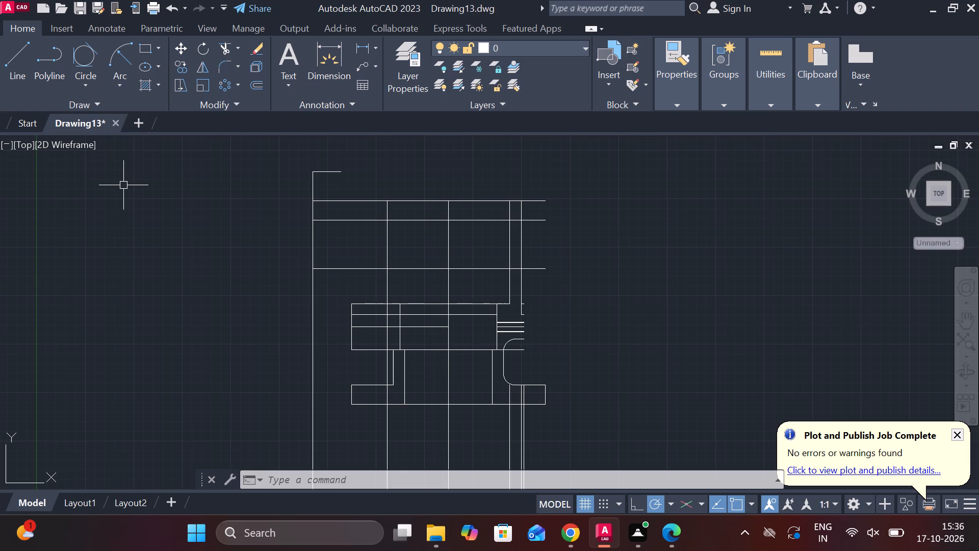
type("EX")
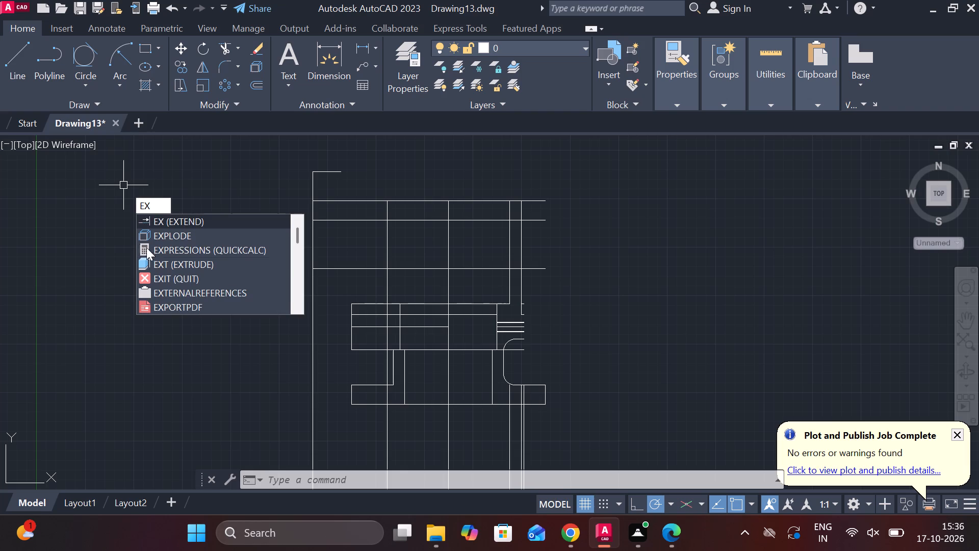
scroll(526, 431, "up", 3)
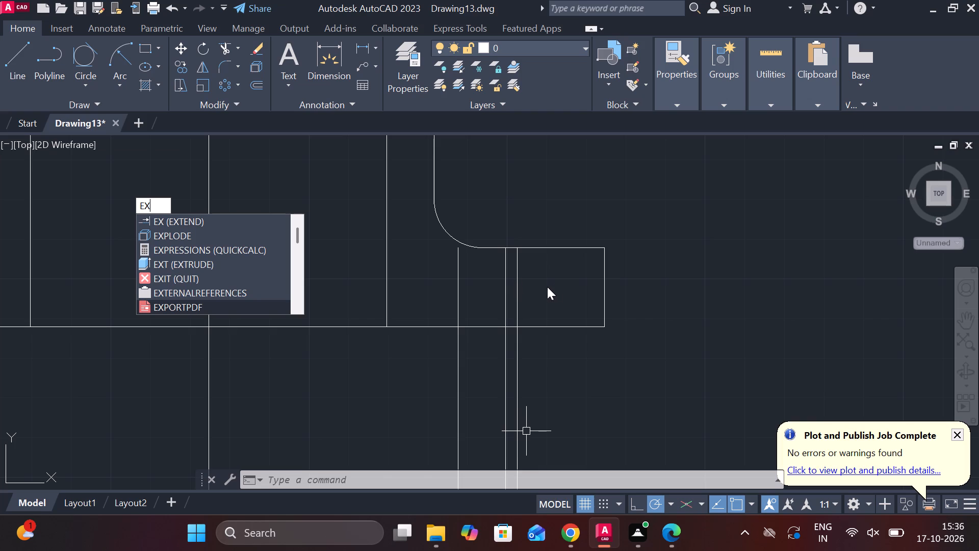
key("Return")
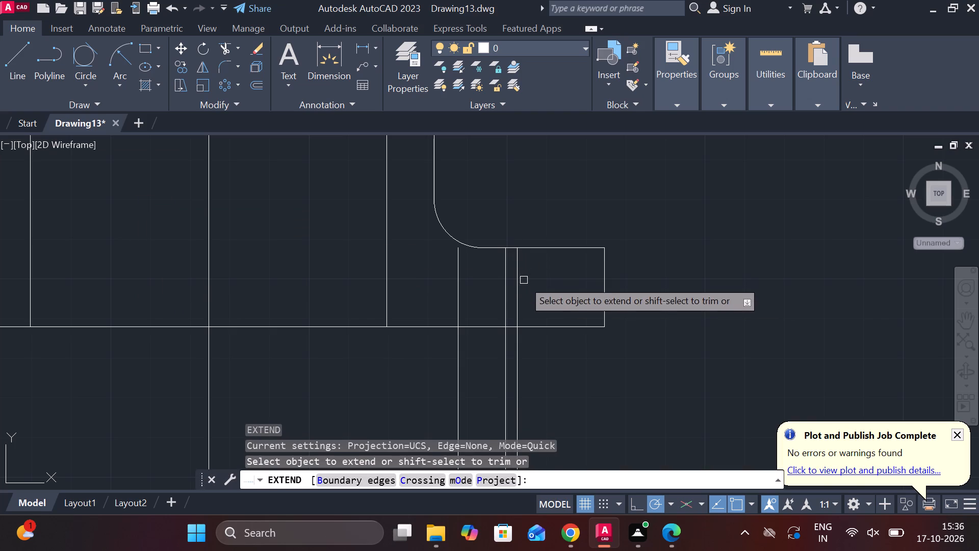
scroll(526, 225, "down", 2)
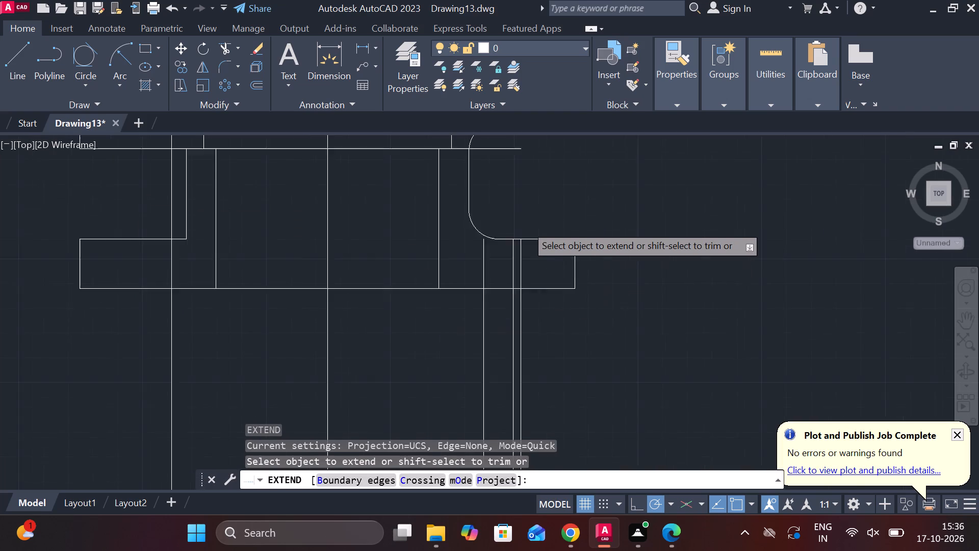
left_click(523, 252)
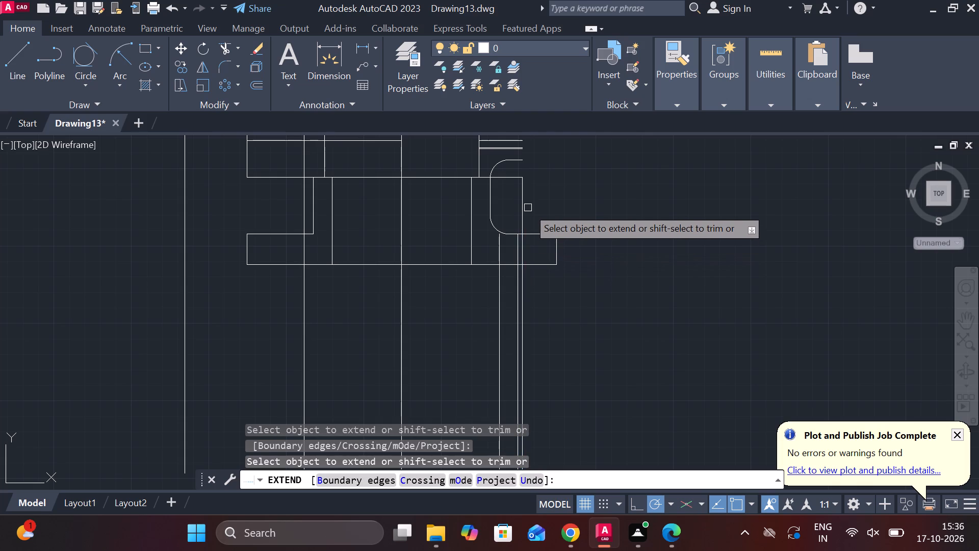
left_click(524, 219)
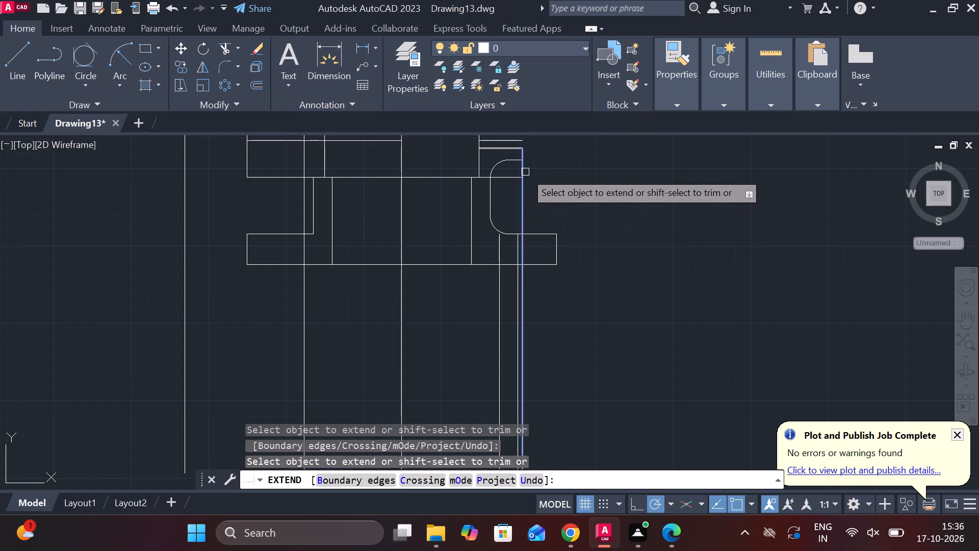
left_click(525, 172)
Extend the outermost right vertical line up through the lower pair of short horizontal lines at the collar's right end.
scroll(525, 172, "down", 2)
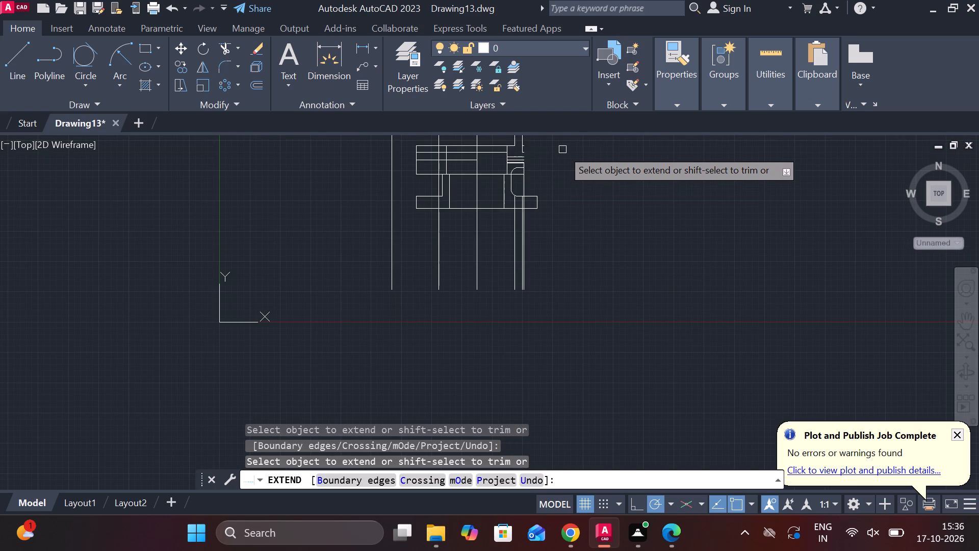
scroll(562, 149, "down", 1)
scroll(562, 149, "up", 3)
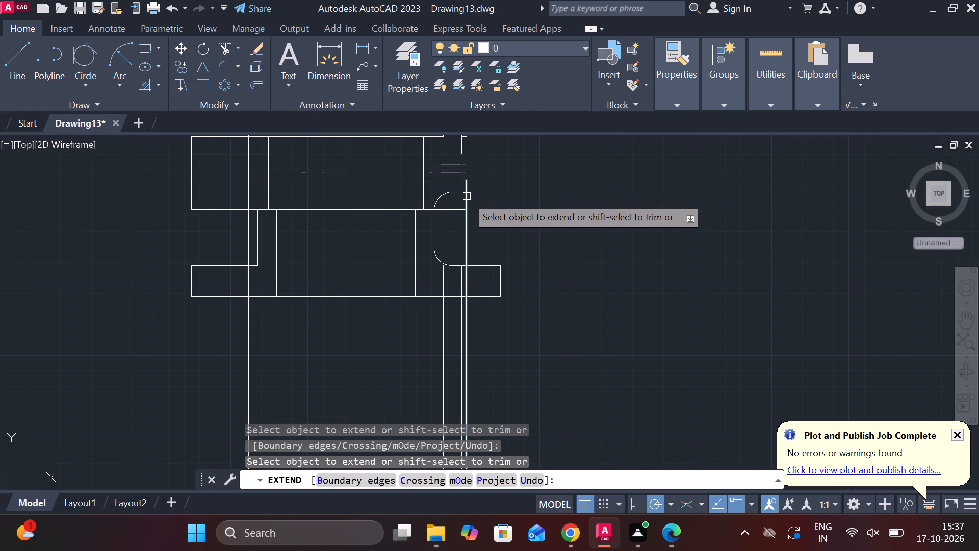
scroll(467, 196, "down", 1)
scroll(467, 196, "up", 3)
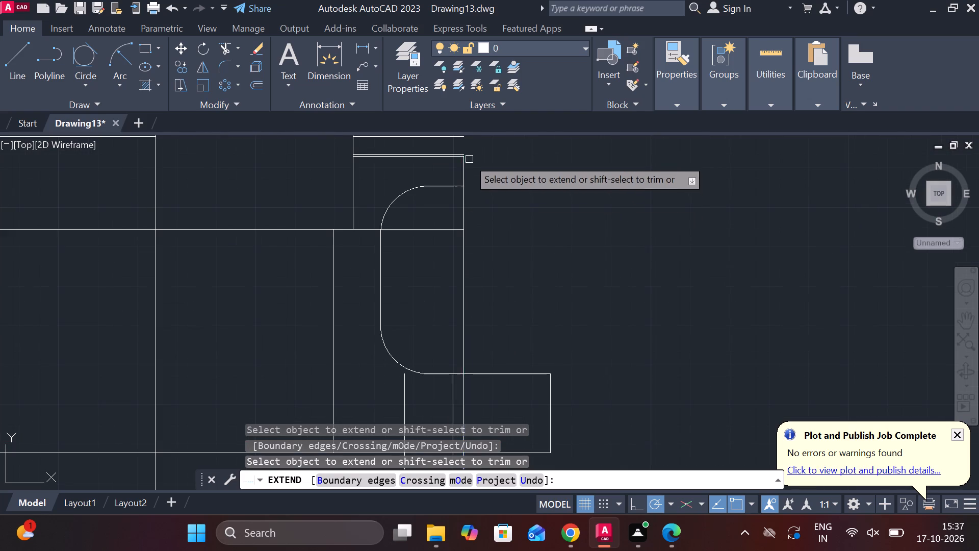
scroll(450, 151, "up", 3)
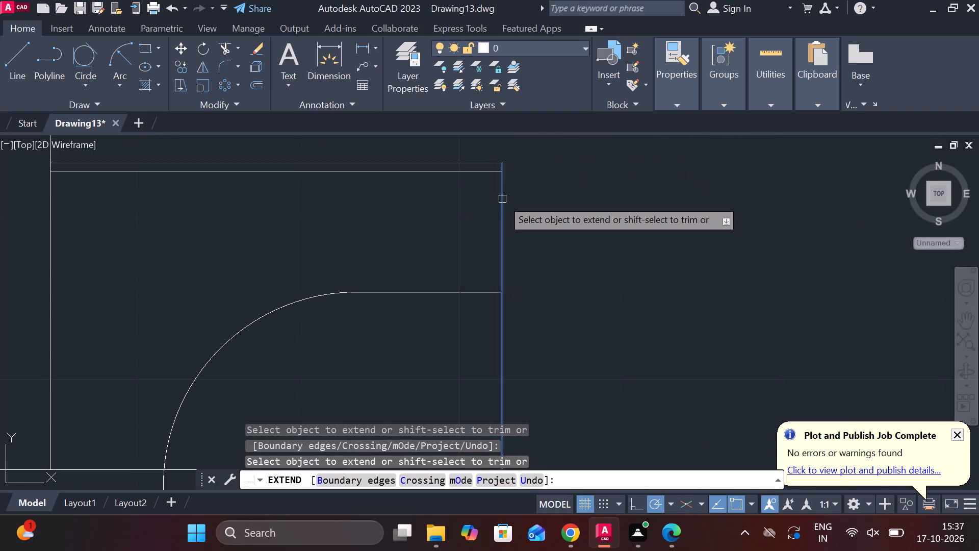
left_click(502, 199)
scroll(501, 169, "up", 3)
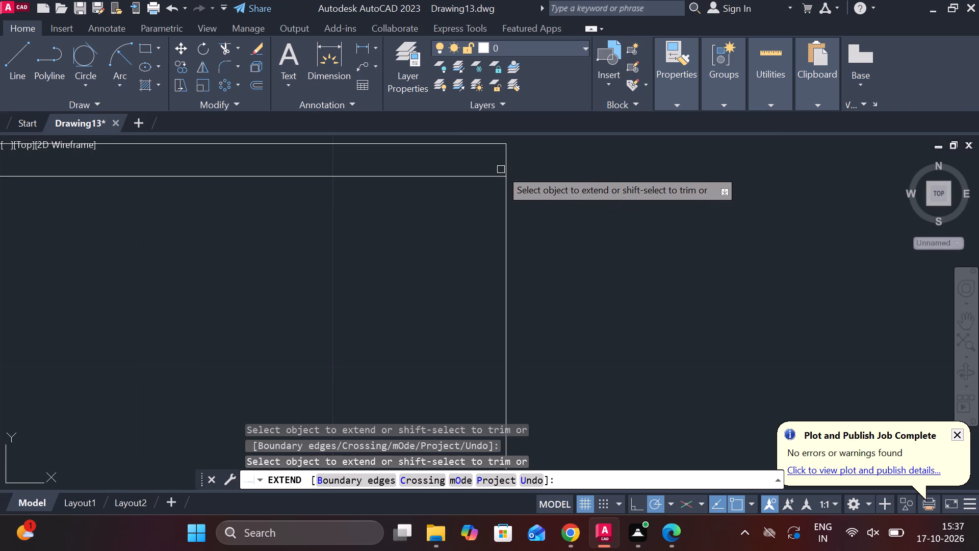
left_click(506, 166)
Extend the outermost right vertical line upward through the upper pair of short horizontal lines at the collar's right end.
scroll(506, 166, "down", 3)
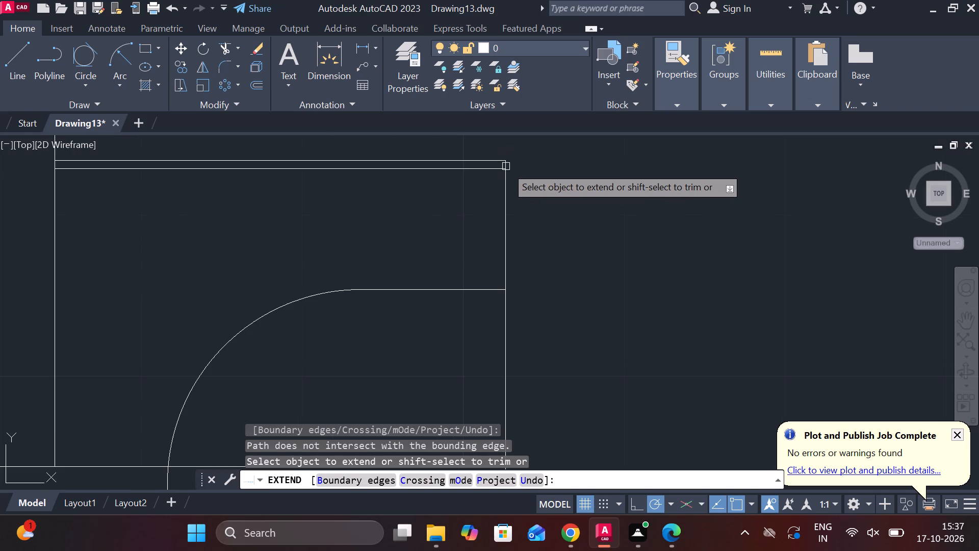
scroll(513, 185, "up", 1)
scroll(513, 185, "down", 3)
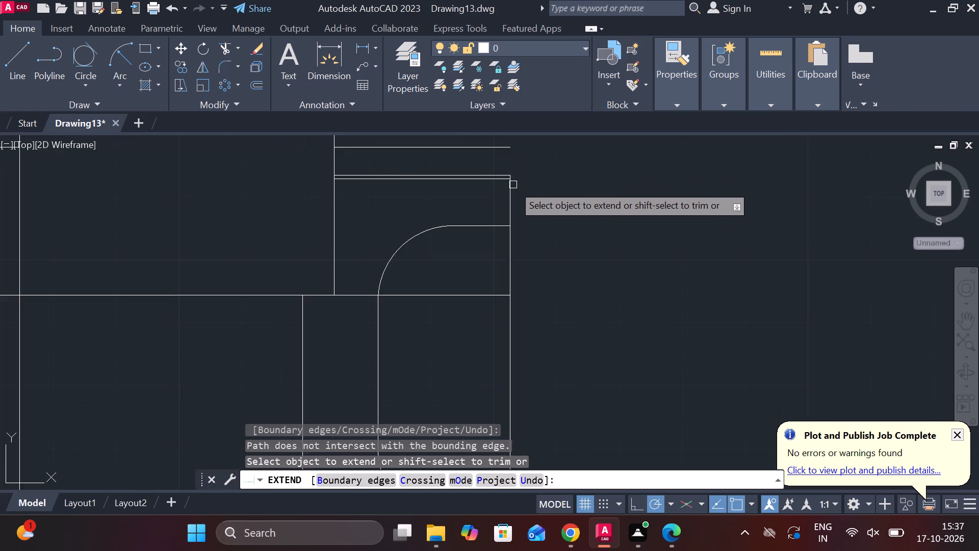
scroll(513, 185, "down", 1)
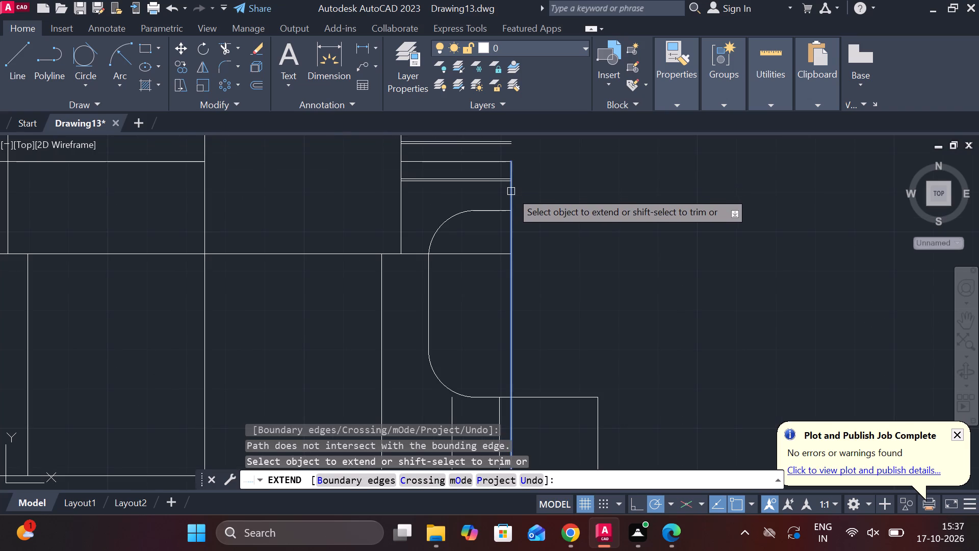
left_click(511, 191)
left_click(513, 171)
scroll(513, 171, "down", 3)
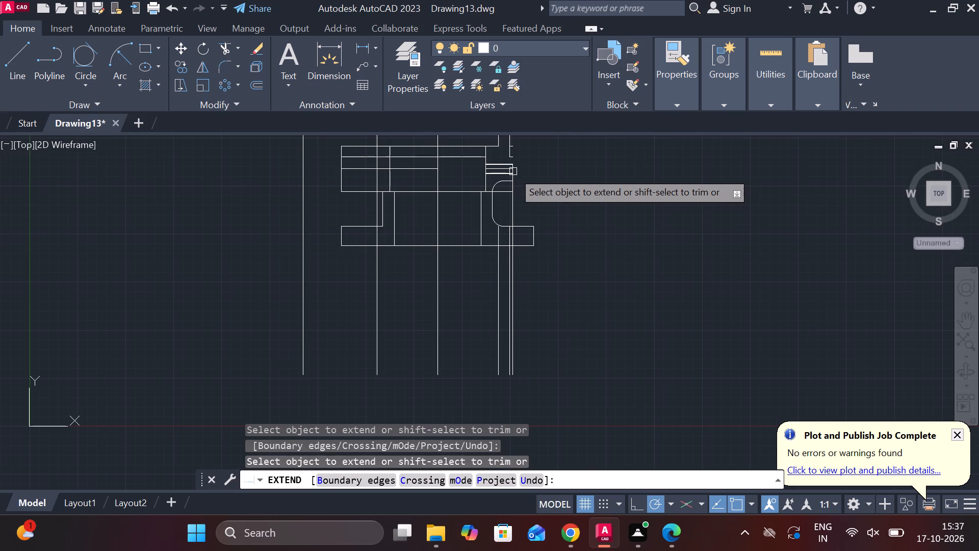
scroll(513, 173, "up", 4)
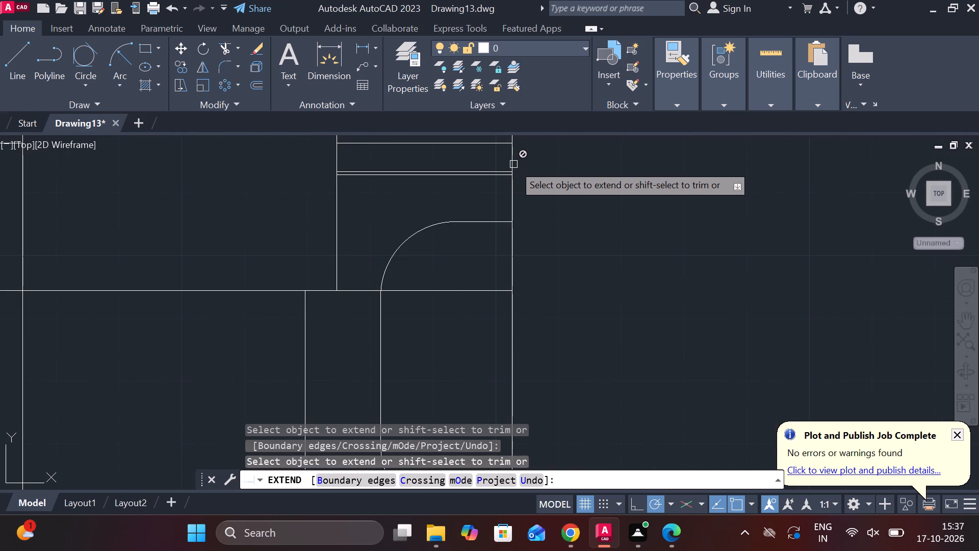
left_click(510, 159)
scroll(510, 159, "down", 3)
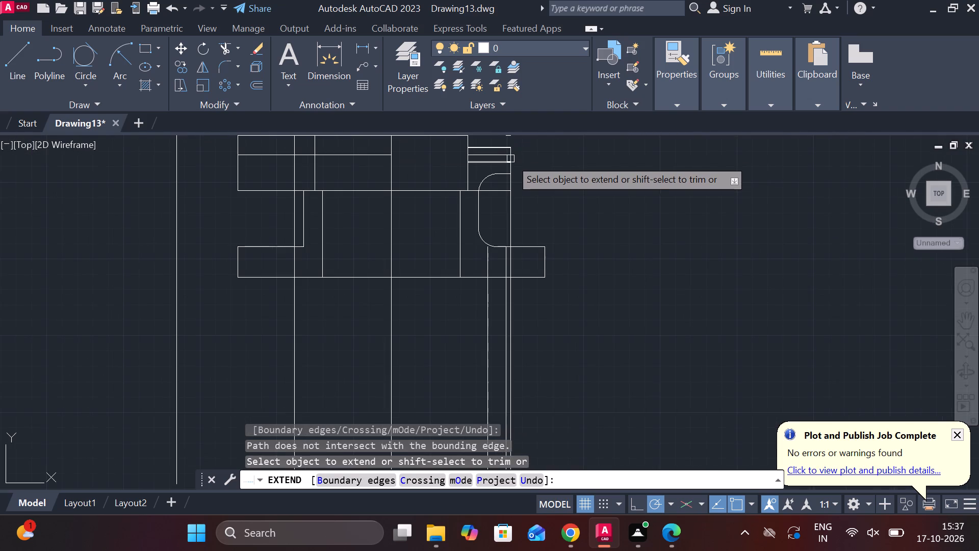
Extend the outermost right vertical line up past the small notch line to the short line level with the collar's top edge.
scroll(519, 148, "up", 2)
scroll(519, 148, "down", 3)
scroll(572, 166, "down", 2)
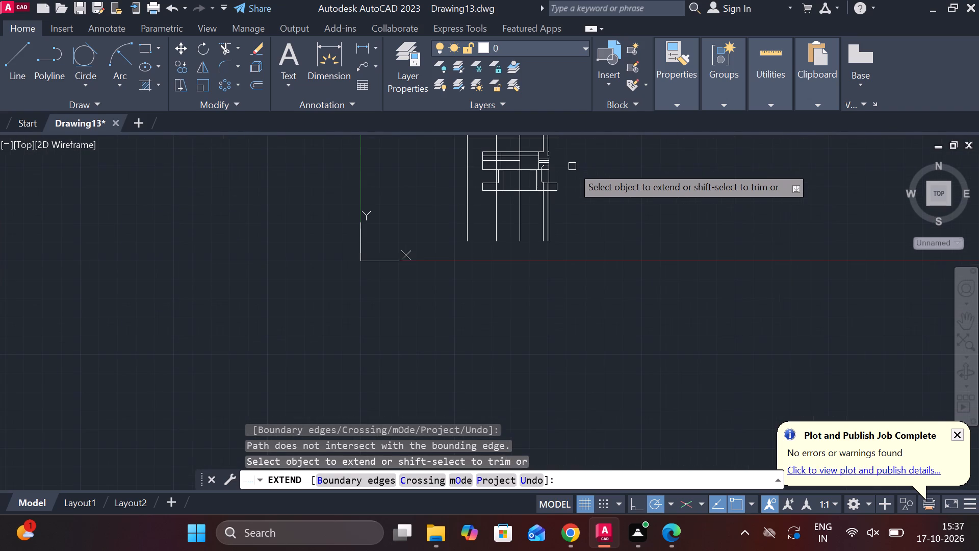
scroll(565, 273, "down", 2)
scroll(552, 225, "up", 3)
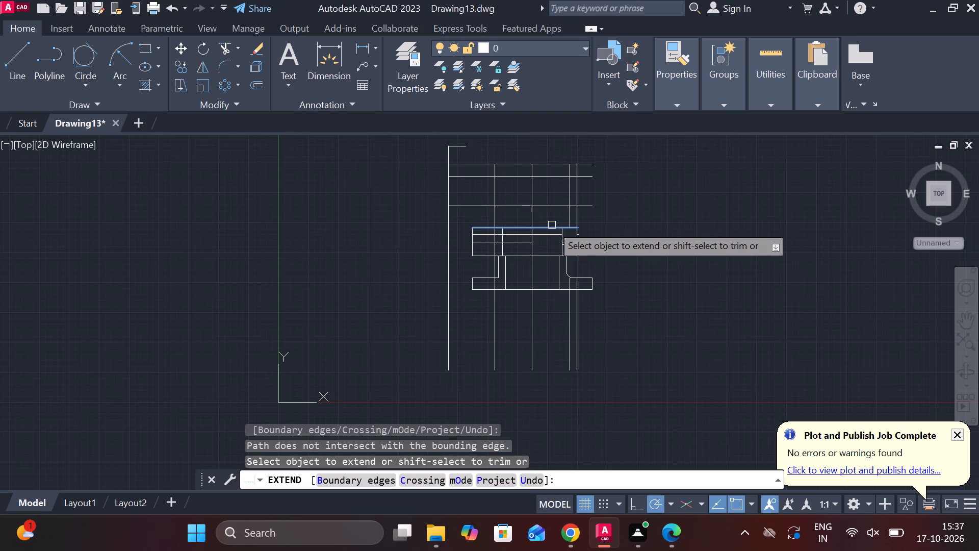
scroll(560, 209, "up", 3)
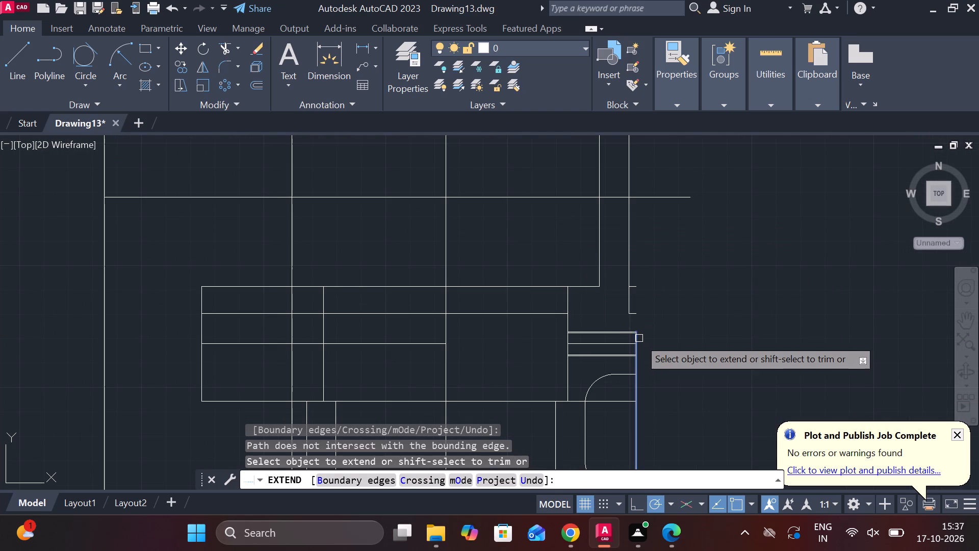
left_click(633, 338)
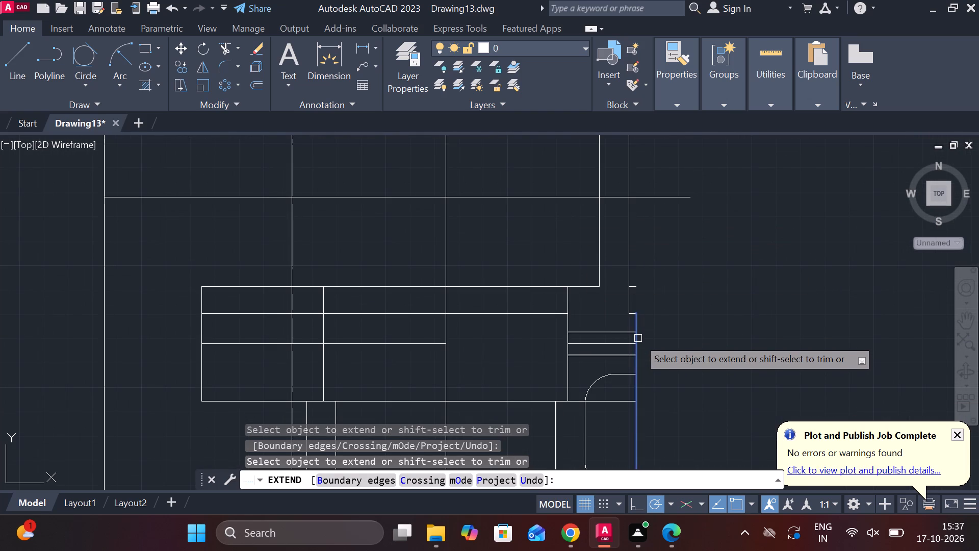
left_click(638, 338)
left_click(636, 320)
scroll(695, 278, "down", 2)
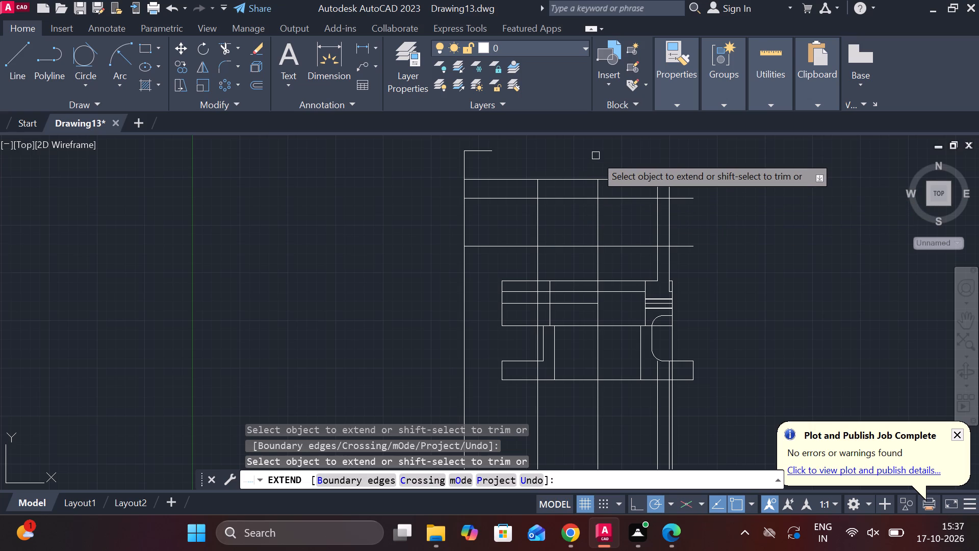
key("Escape")
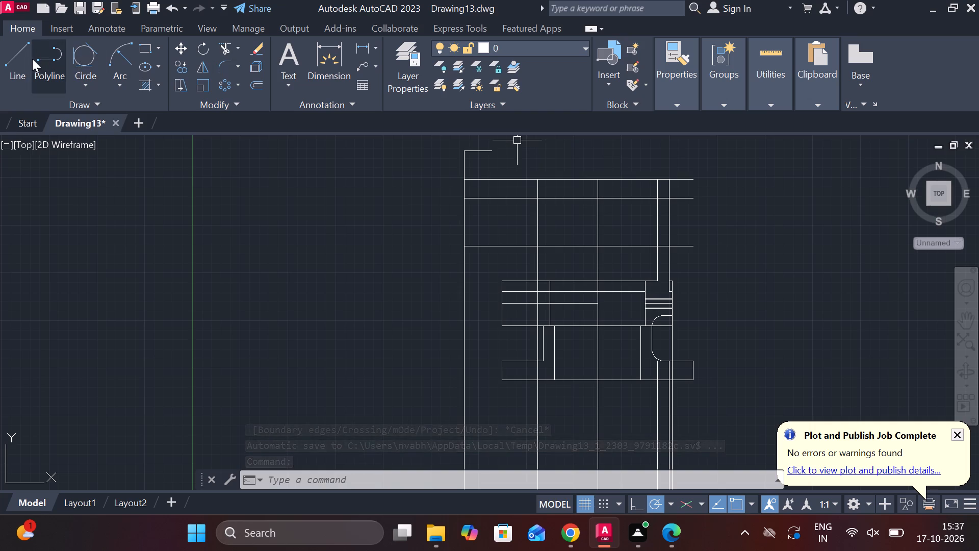
Trim the rightmost vertical line of the upper body between its two lower long horizontal lines.
left_click(15, 66)
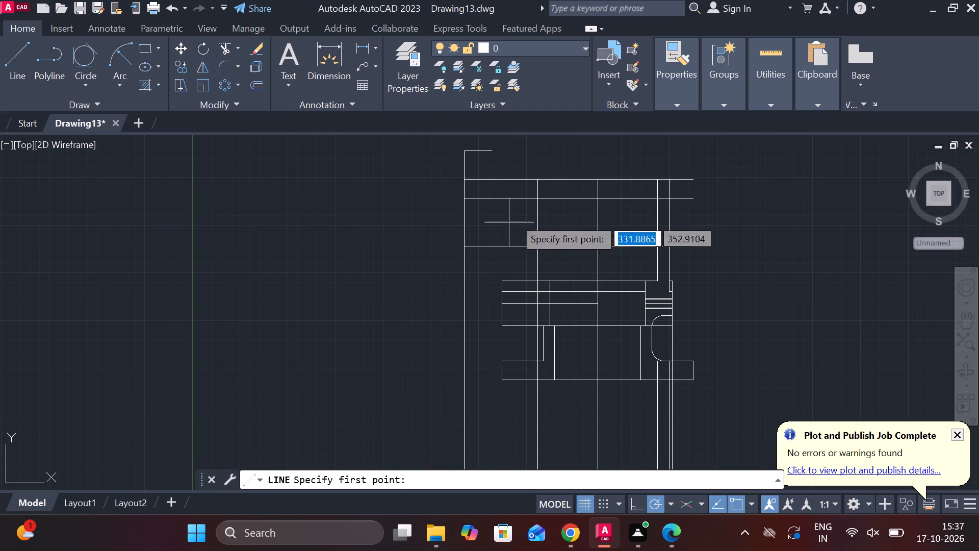
key("Escape")
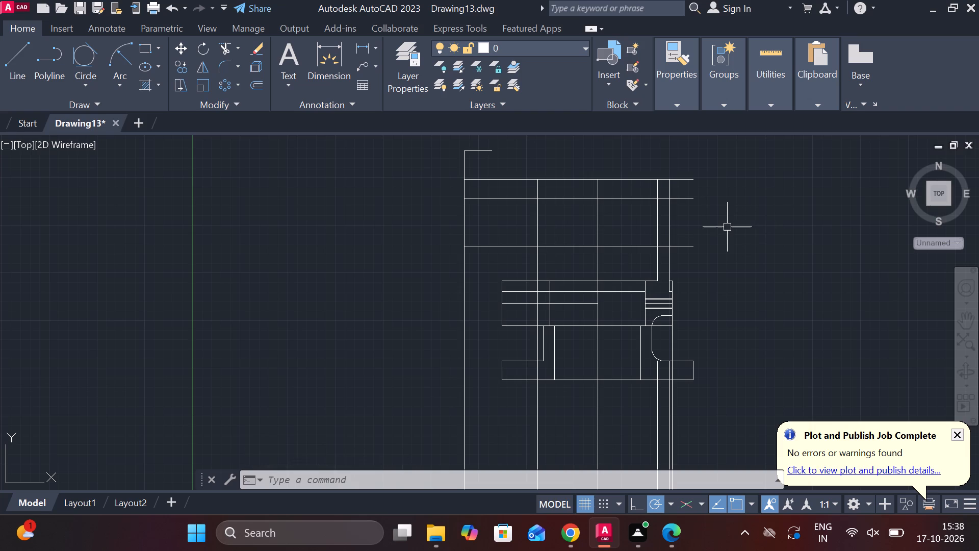
scroll(685, 222, "up", 2)
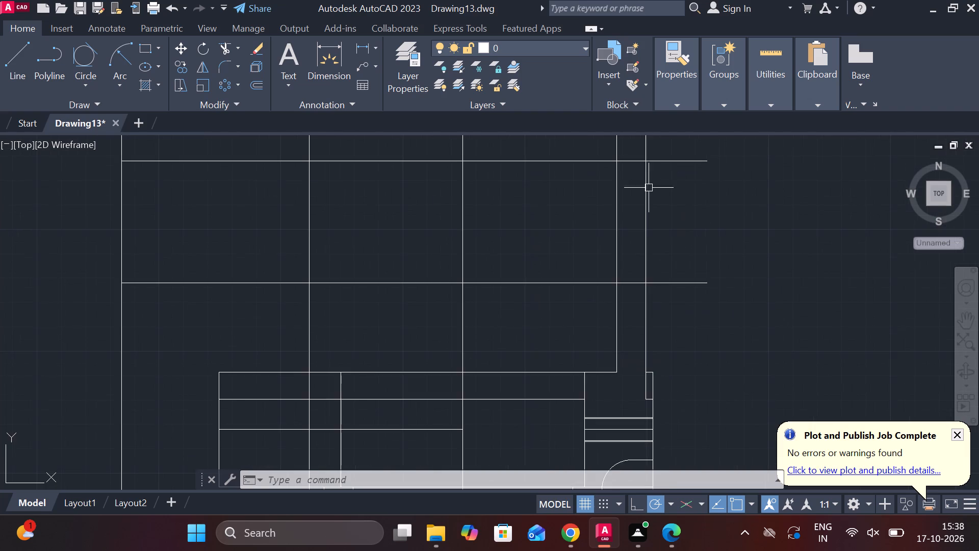
scroll(638, 172, "down", 2)
scroll(693, 173, "up", 2)
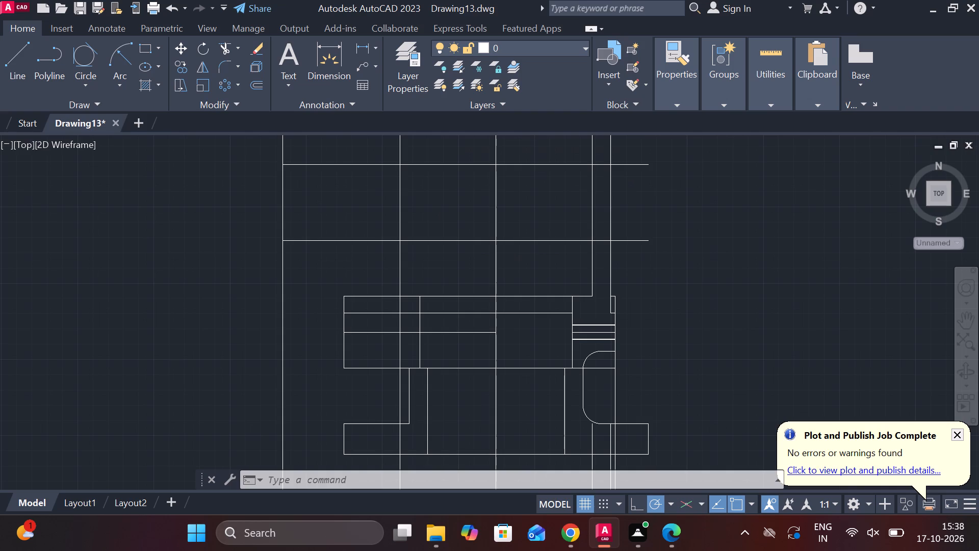
left_click(228, 46)
left_click(564, 208)
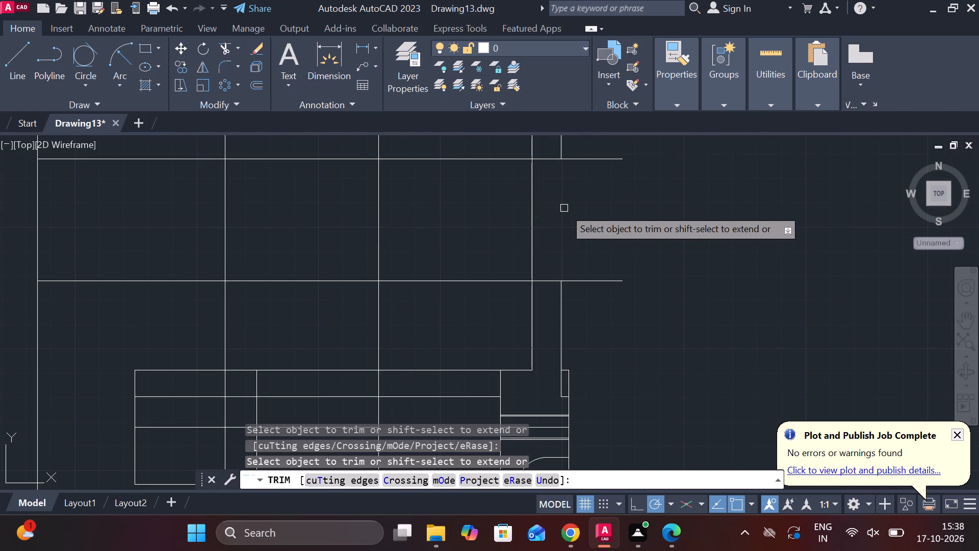
scroll(564, 205, "down", 2)
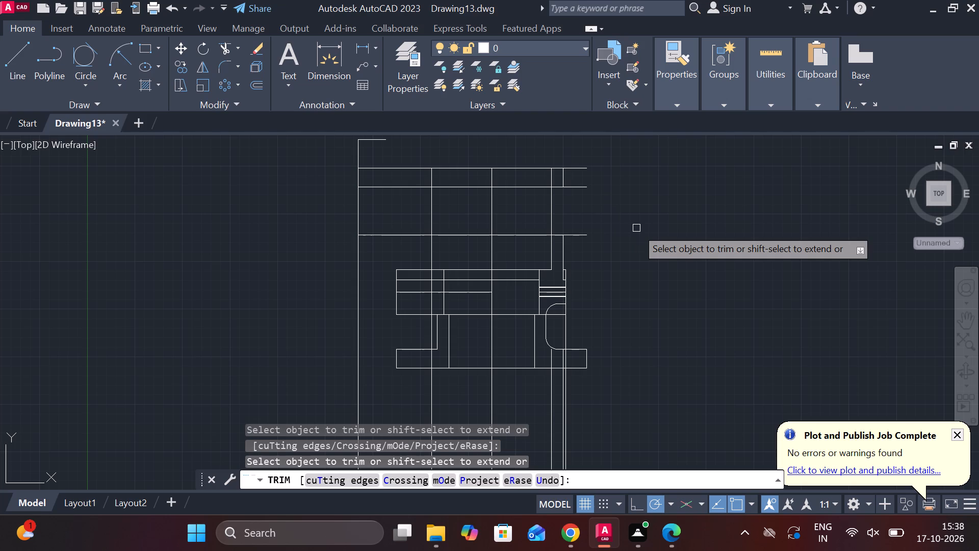
key("Escape")
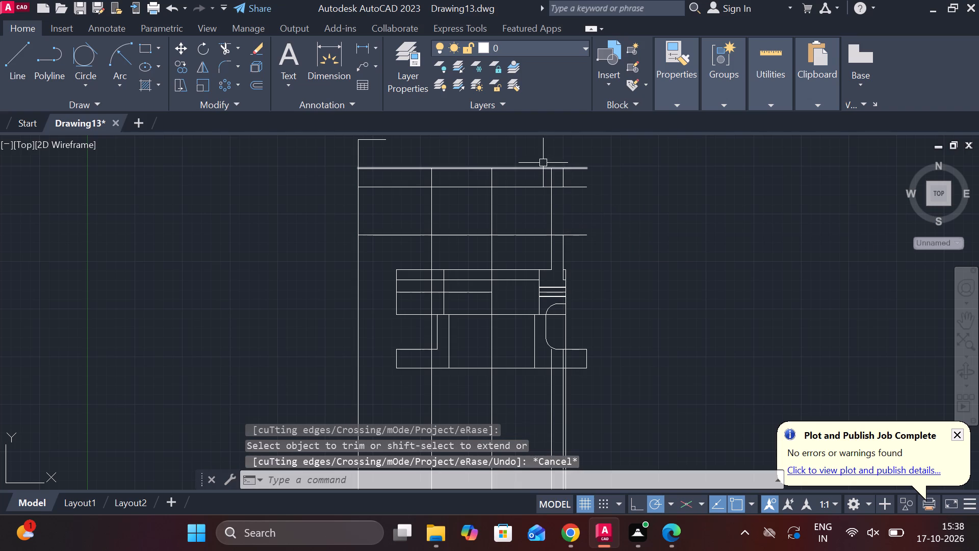
Copy the short rightmost vertical segment between the upper body's top two long horizontal lines, using its midpoint as base point.
scroll(550, 146, "up", 3)
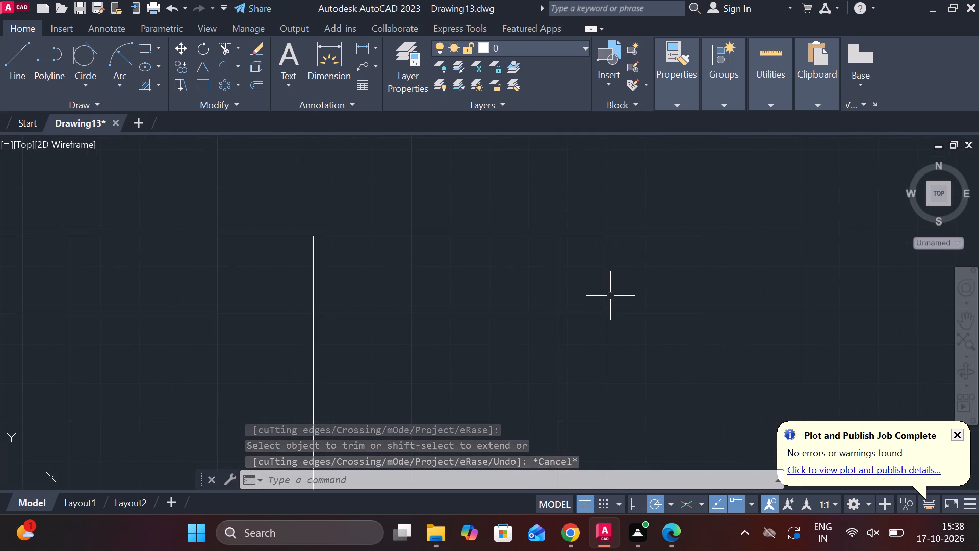
left_click(606, 285)
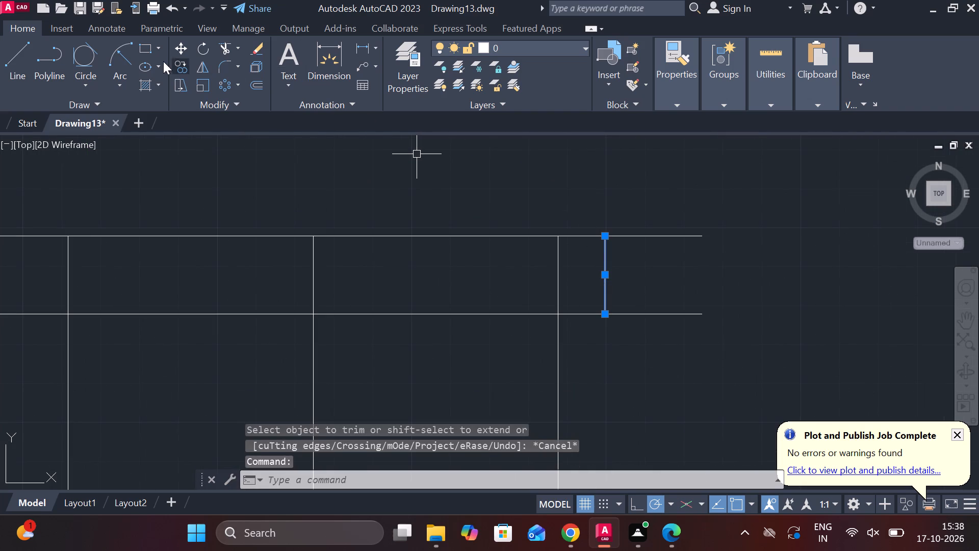
left_click(184, 64)
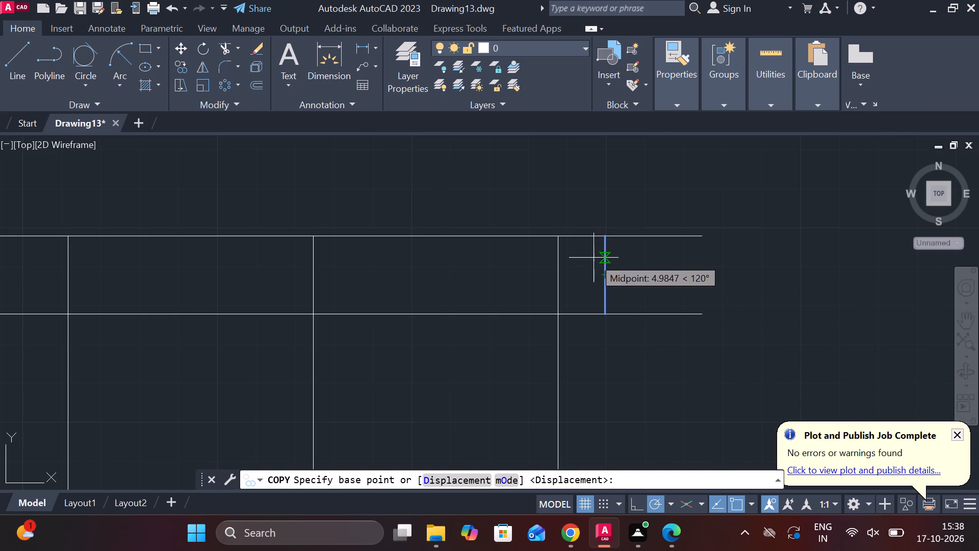
left_click(606, 275)
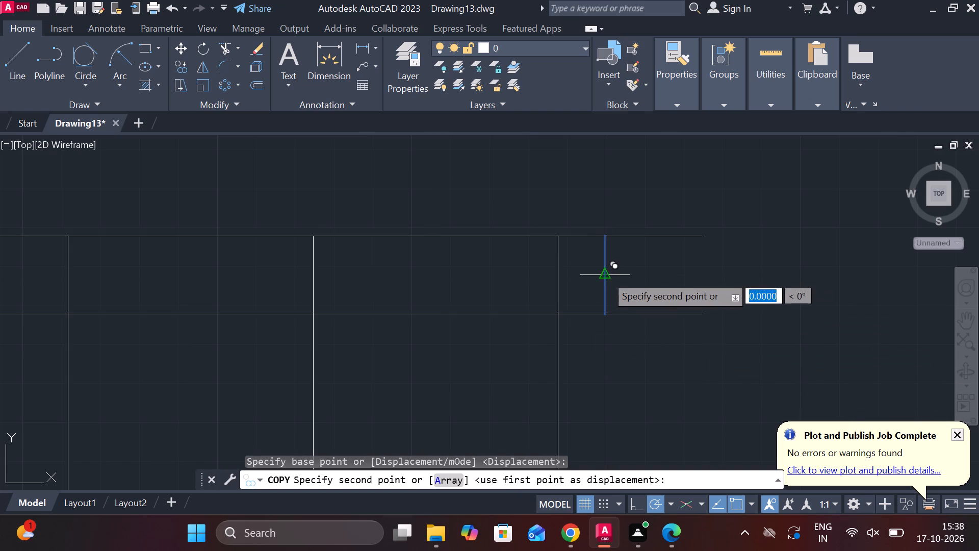
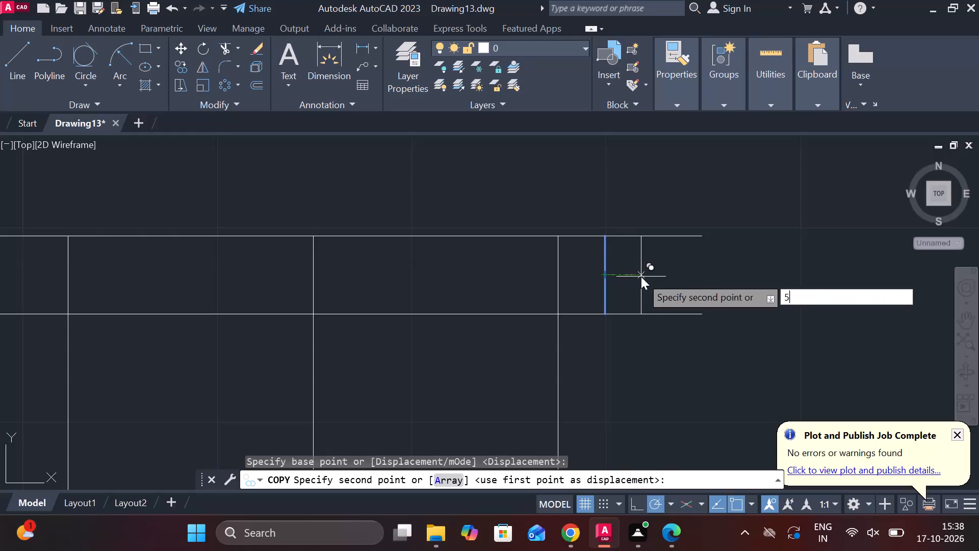
Place copies of the short rightmost vertical segment 5 units to its right and 5 units to its left.
key("Return")
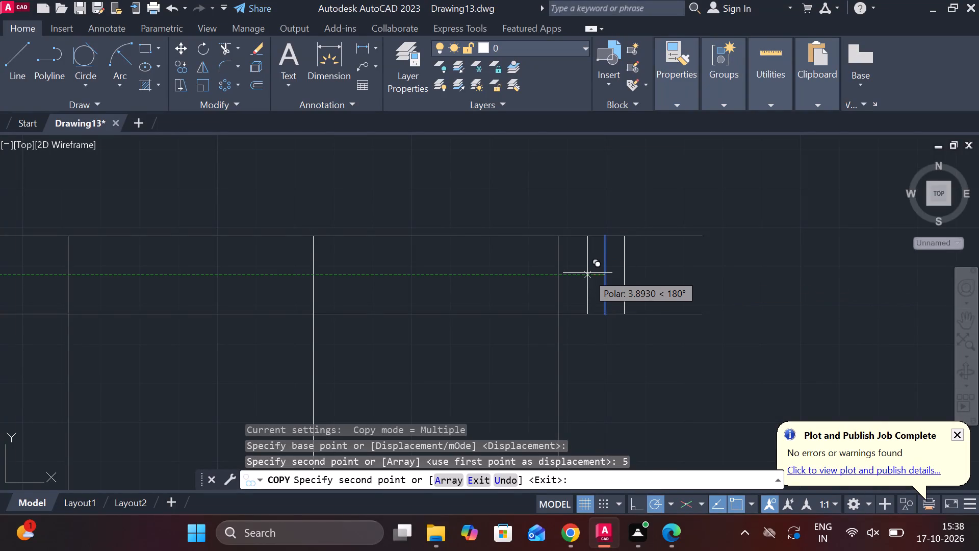
key("5")
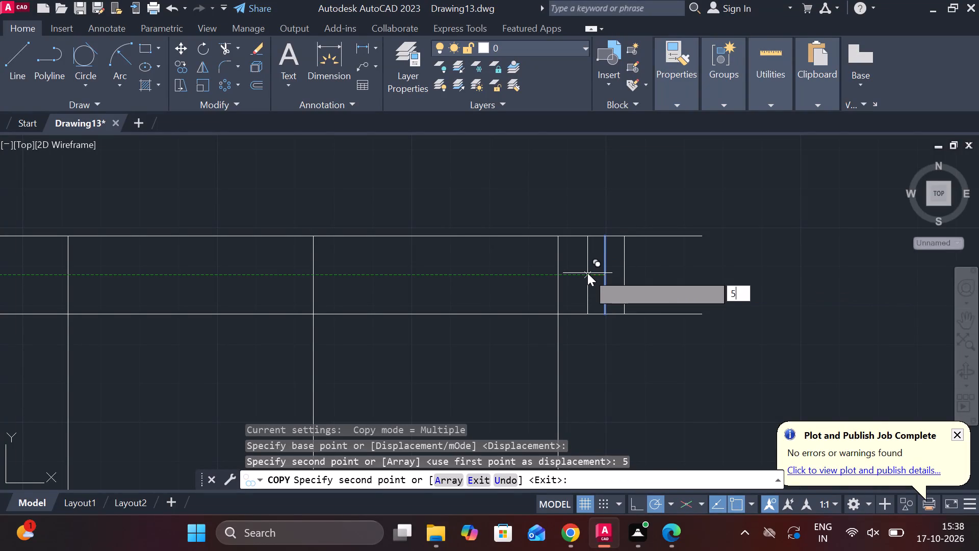
key("Return")
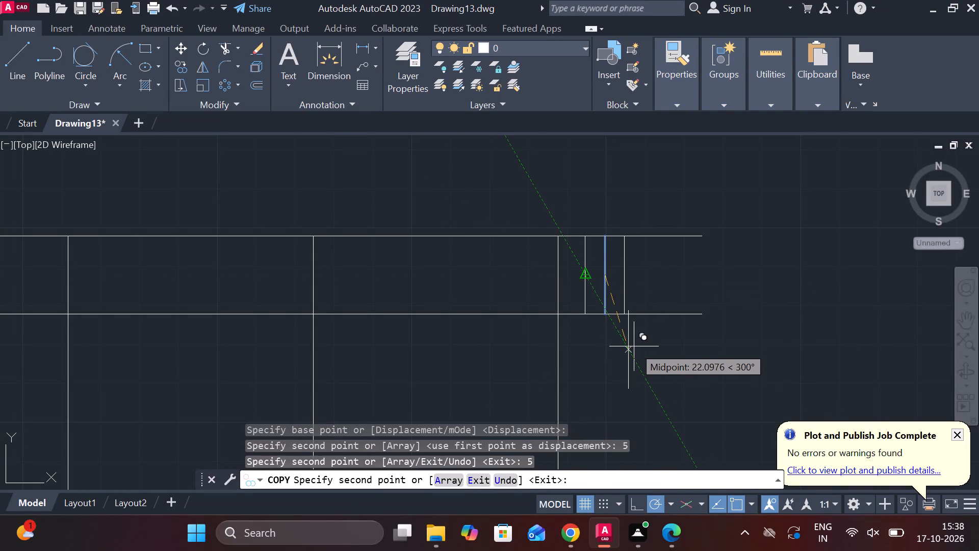
key("Escape")
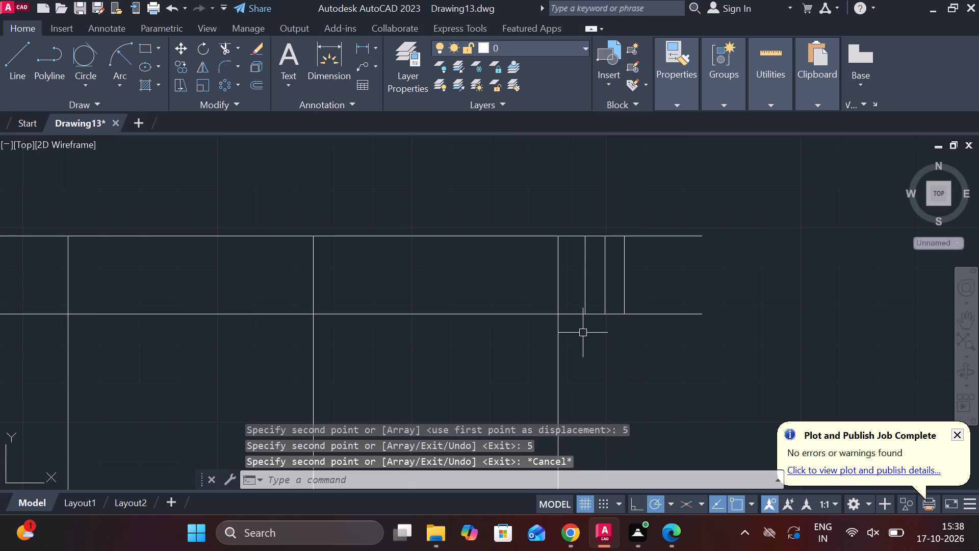
Extend the outermost right vertical line from the third long horizontal line up to the second one of the upper body.
scroll(596, 333, "down", 2)
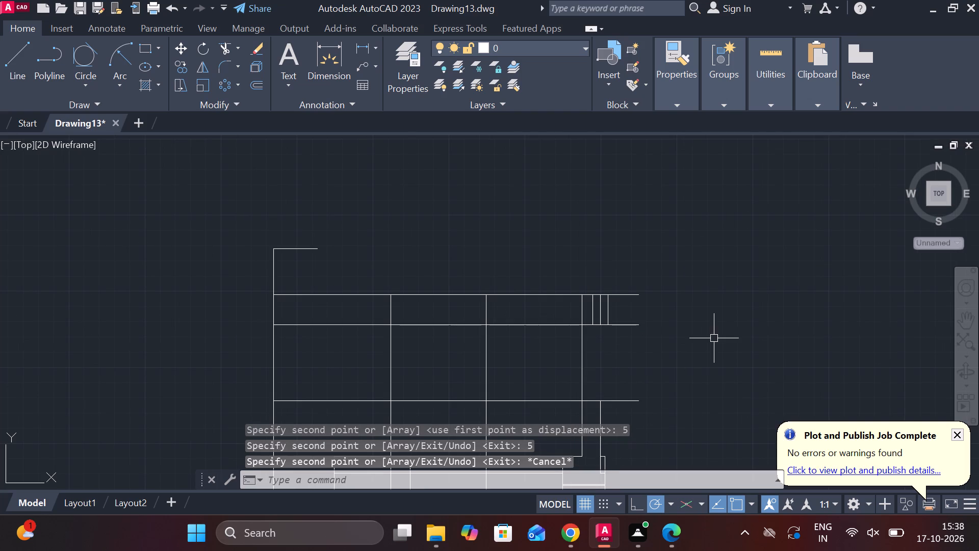
type("EX")
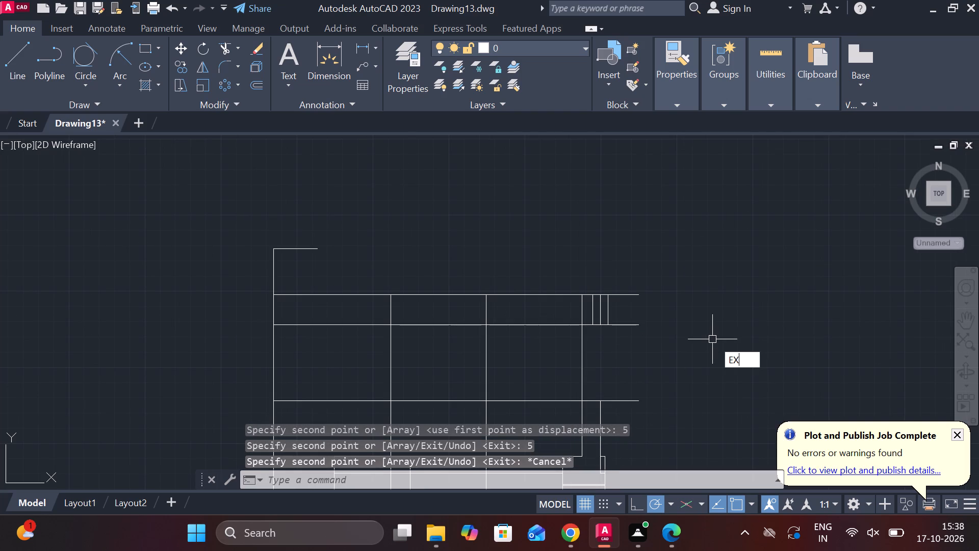
key("Return")
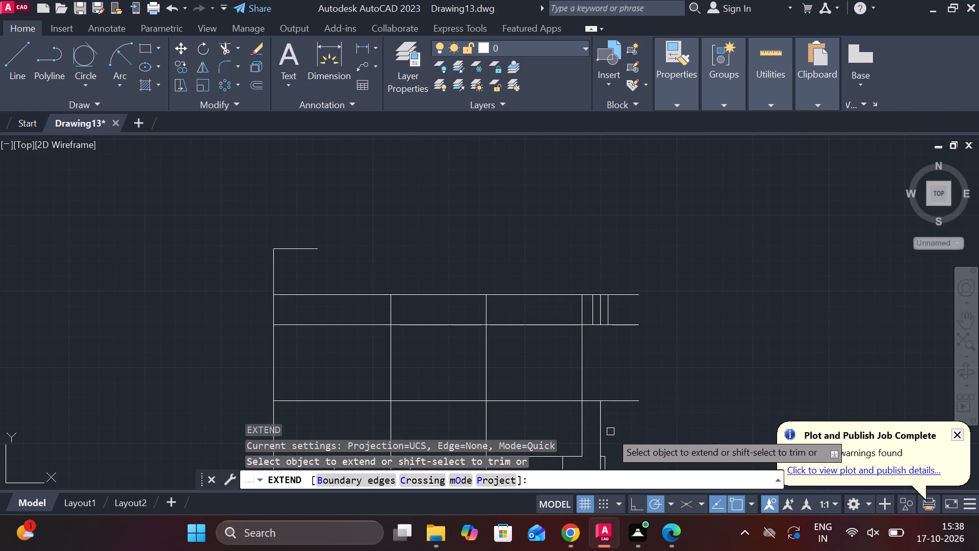
left_click(598, 423)
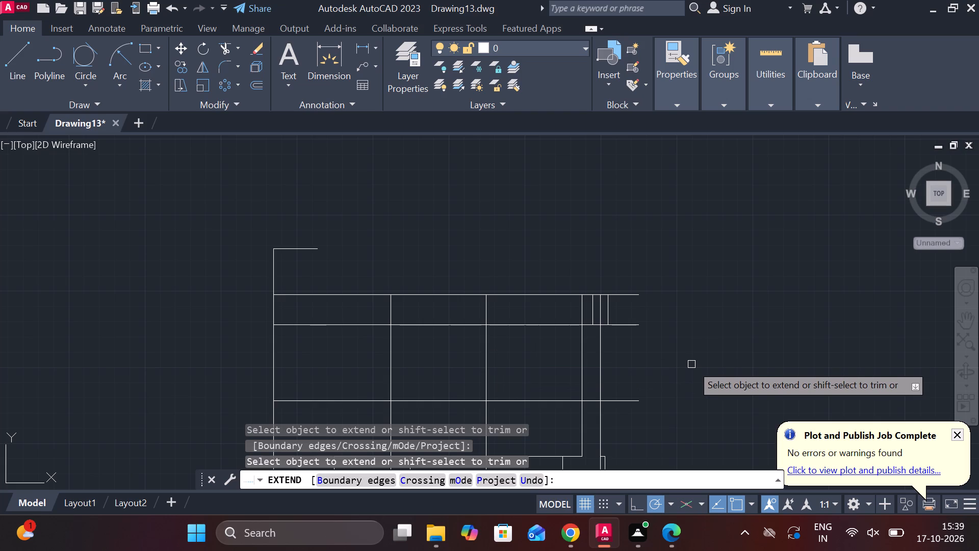
key("Escape")
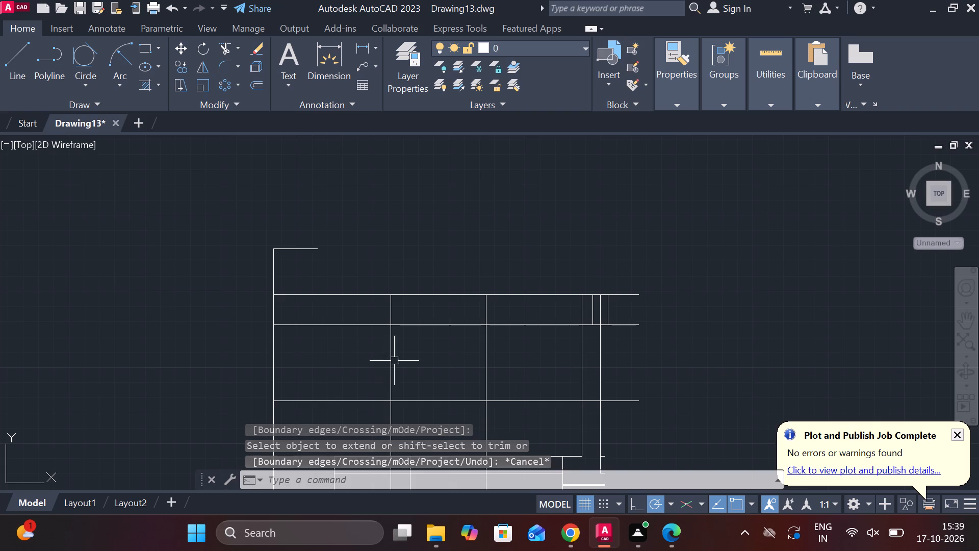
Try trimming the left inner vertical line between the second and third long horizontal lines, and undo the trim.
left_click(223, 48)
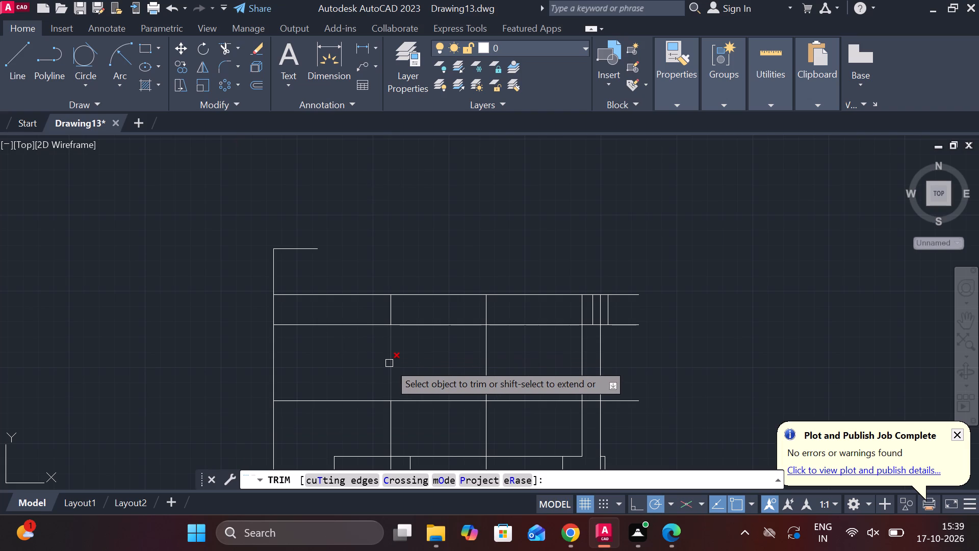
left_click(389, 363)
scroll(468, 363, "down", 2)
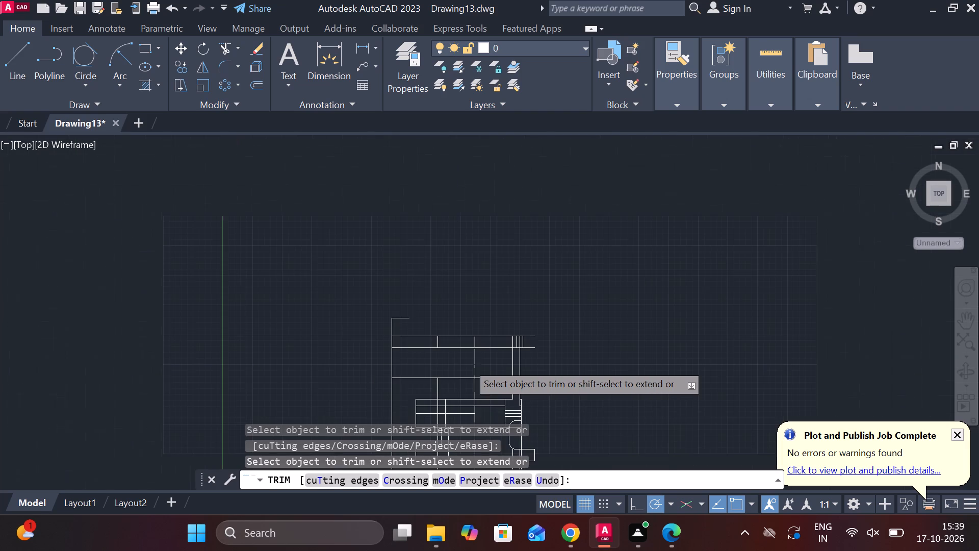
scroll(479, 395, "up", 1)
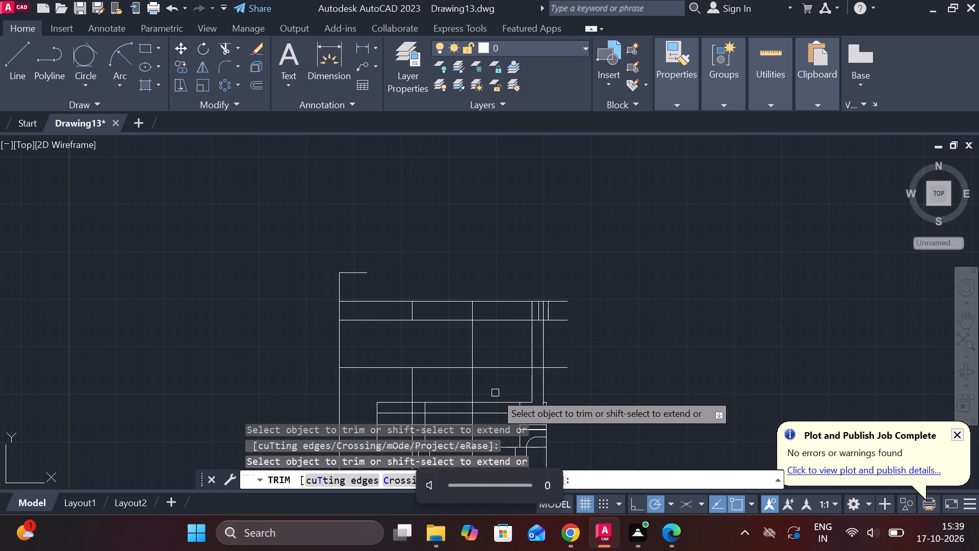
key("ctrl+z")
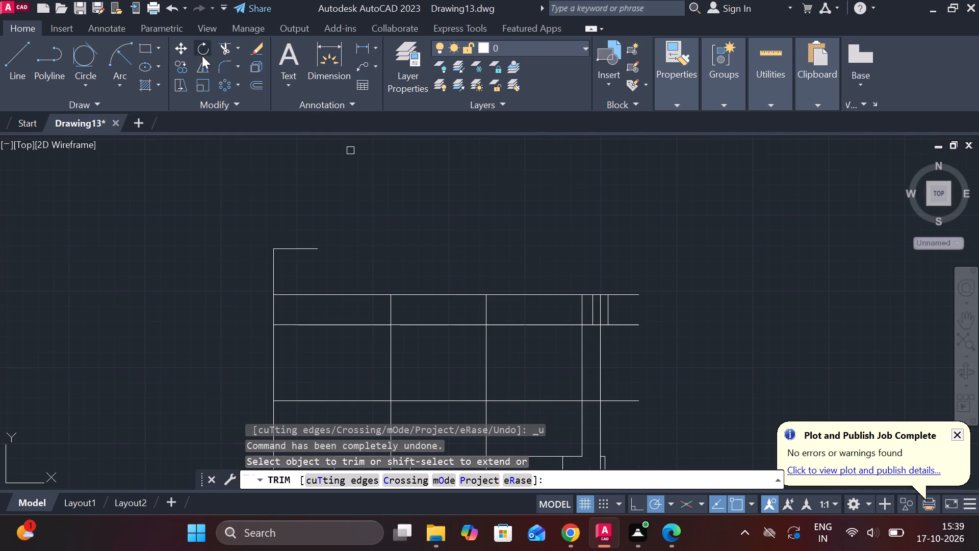
Trim the middle vertical line between the second and third long horizontal lines of the upper body.
left_click(224, 47)
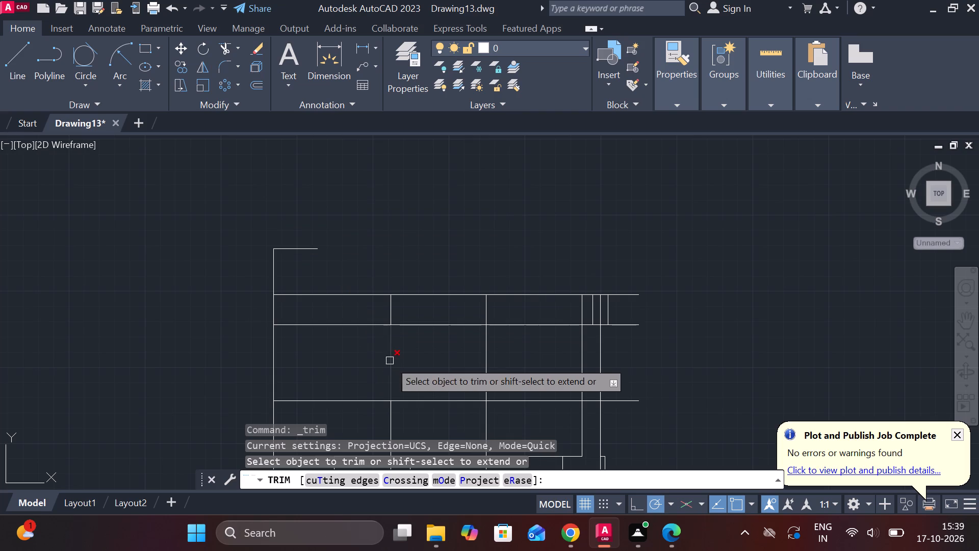
left_click(489, 372)
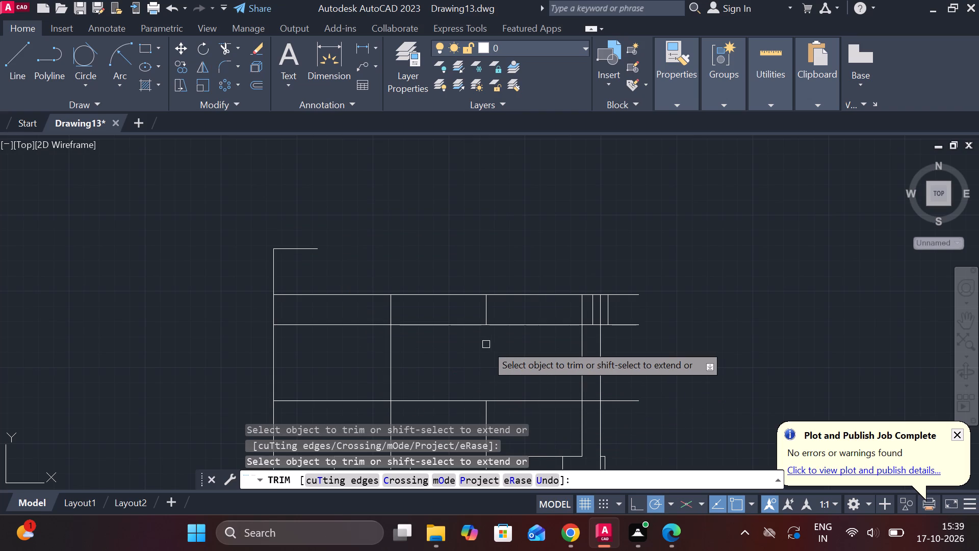
key("Escape")
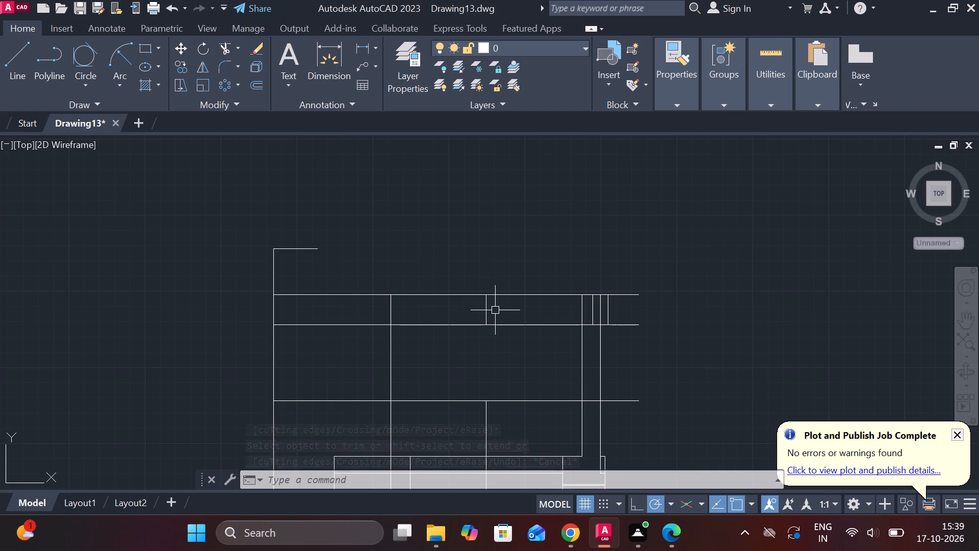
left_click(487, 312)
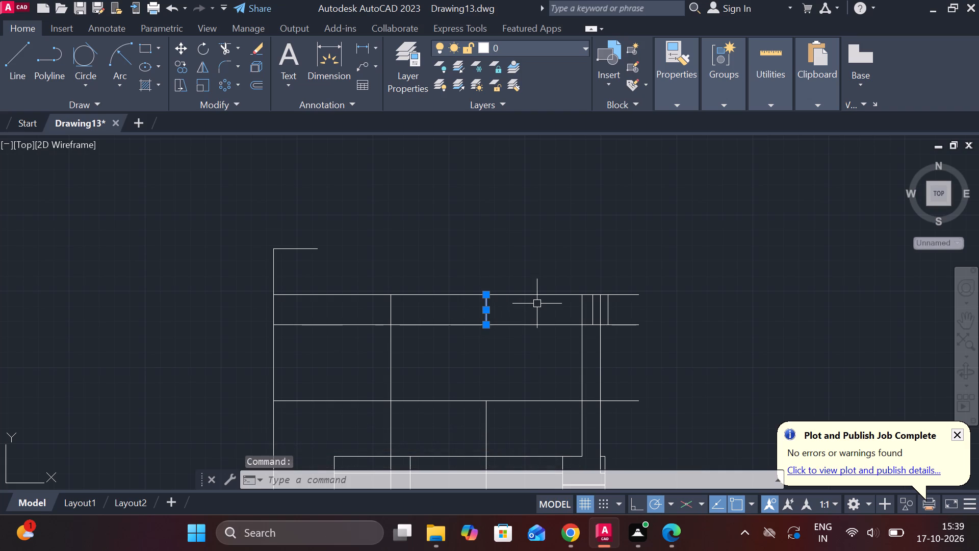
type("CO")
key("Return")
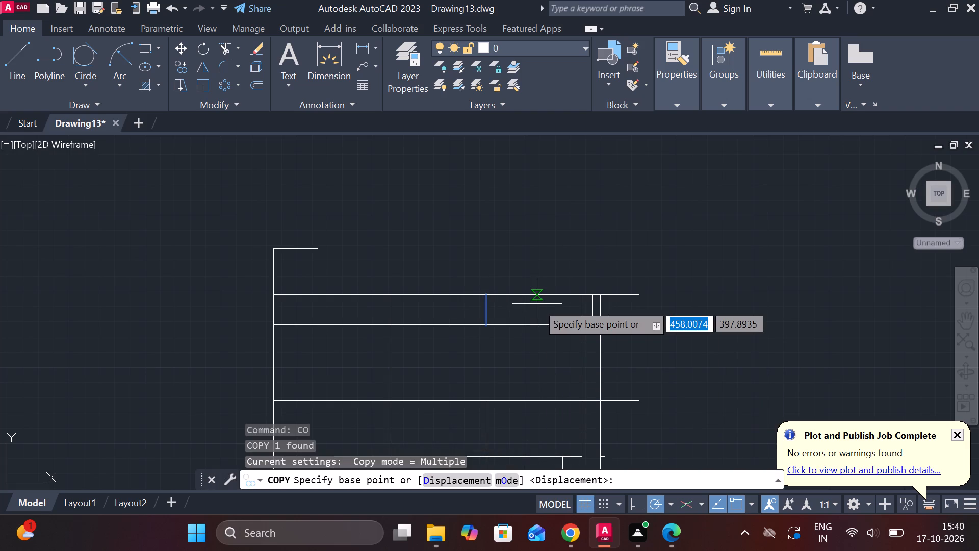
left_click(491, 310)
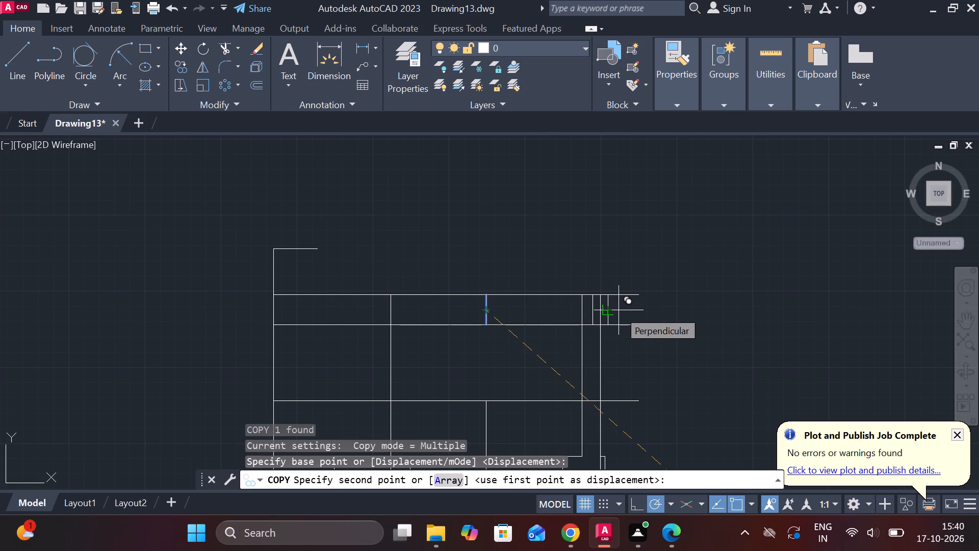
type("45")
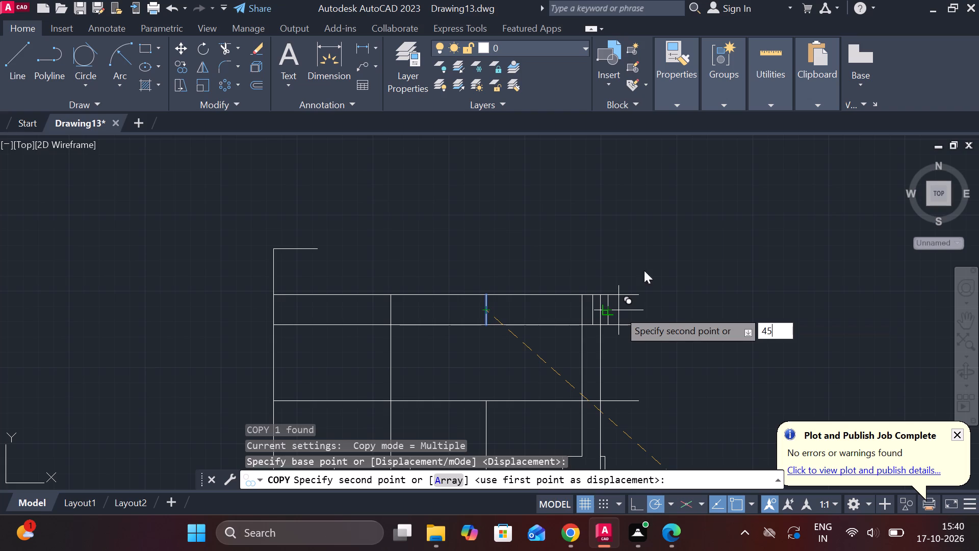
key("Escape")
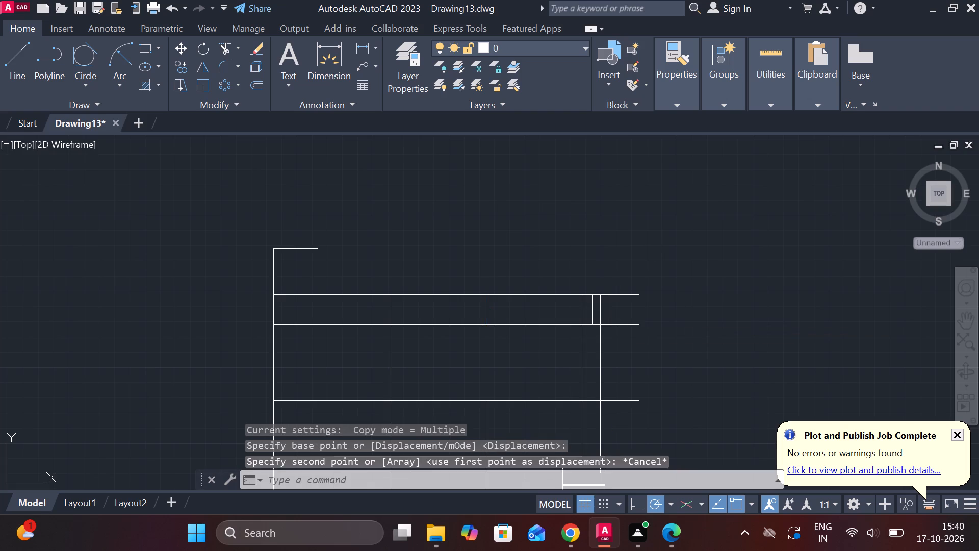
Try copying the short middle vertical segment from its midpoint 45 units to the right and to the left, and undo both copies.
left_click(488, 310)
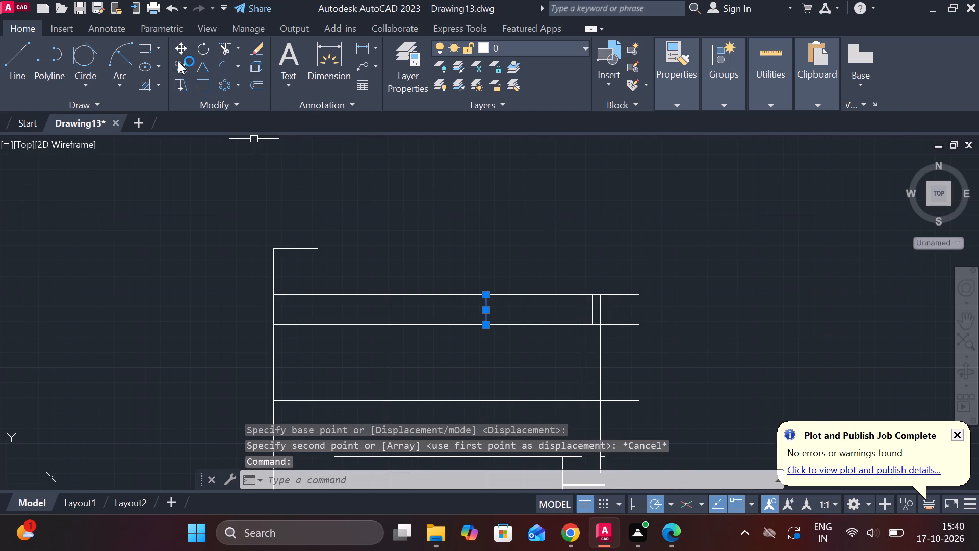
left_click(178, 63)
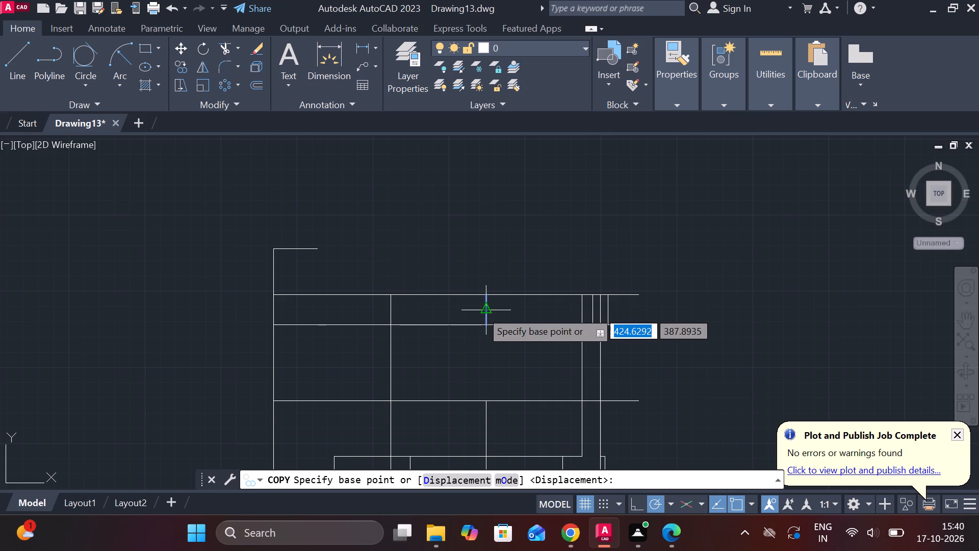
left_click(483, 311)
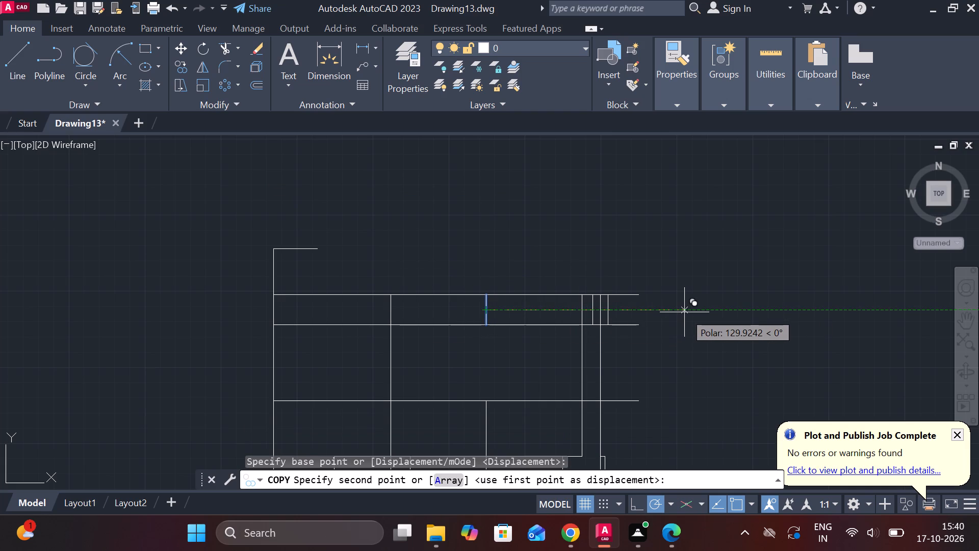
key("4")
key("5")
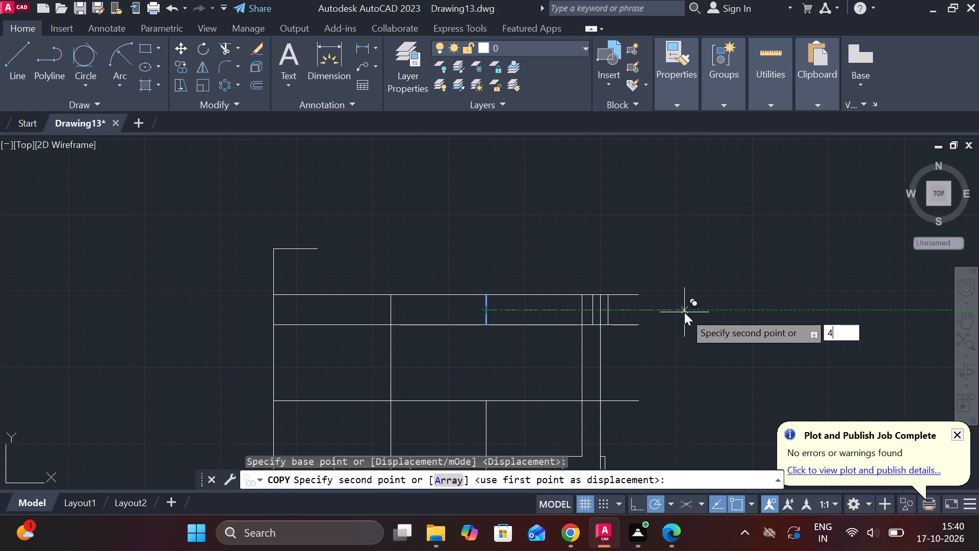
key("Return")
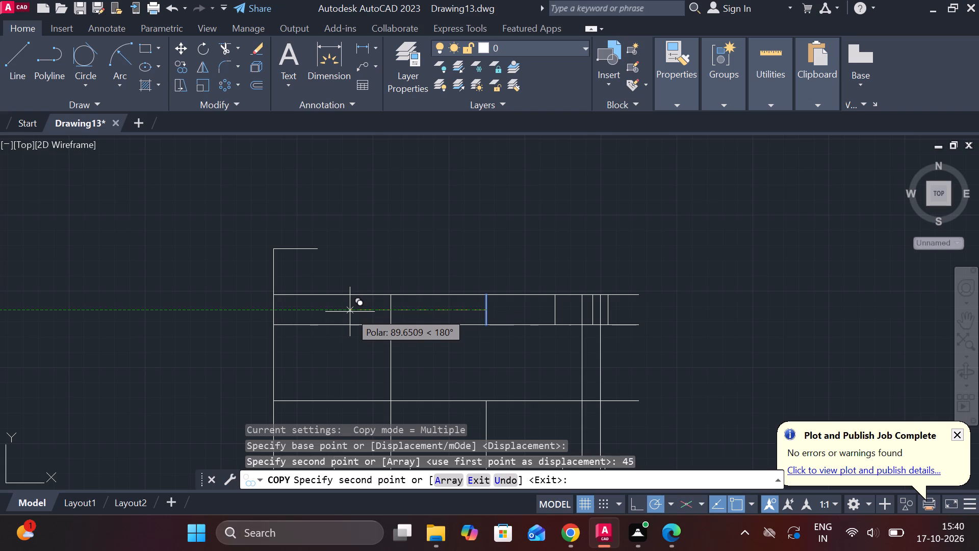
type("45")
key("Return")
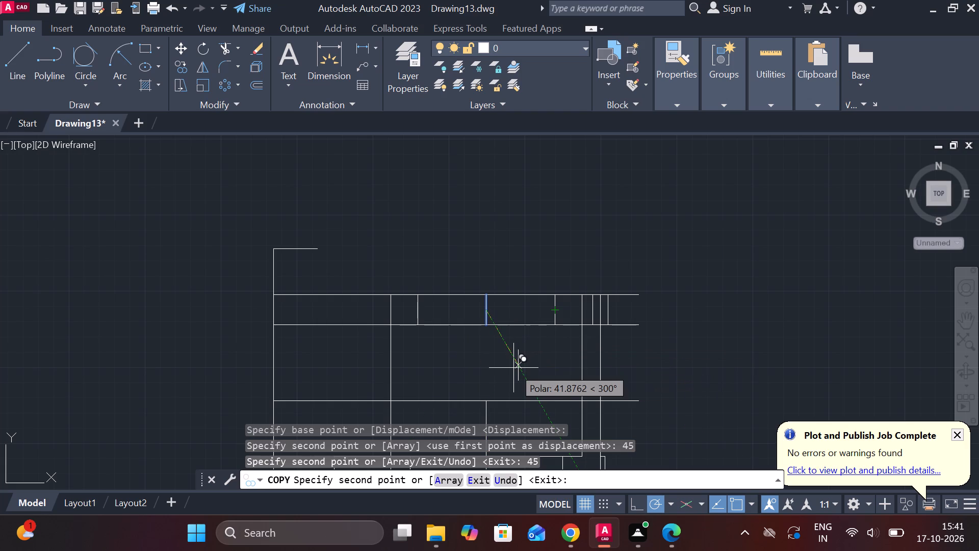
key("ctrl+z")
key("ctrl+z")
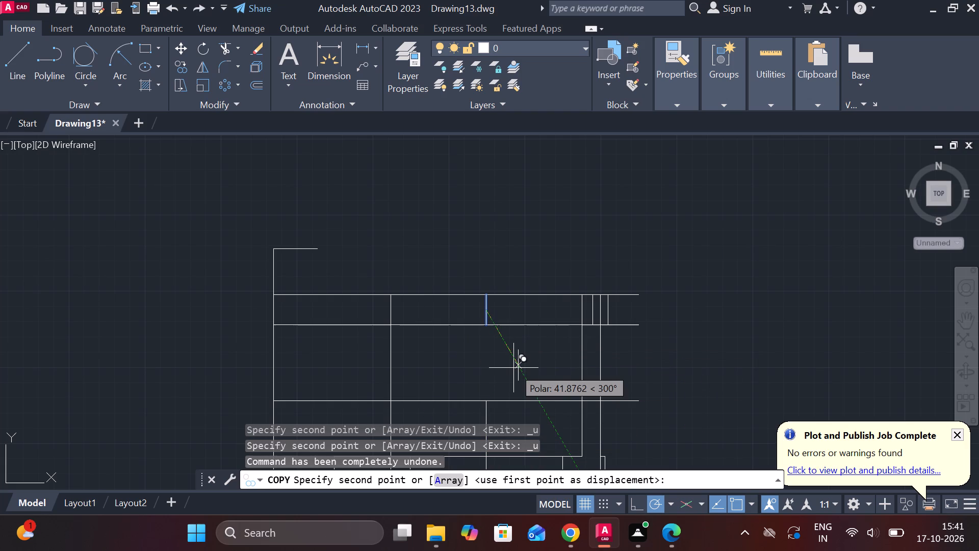
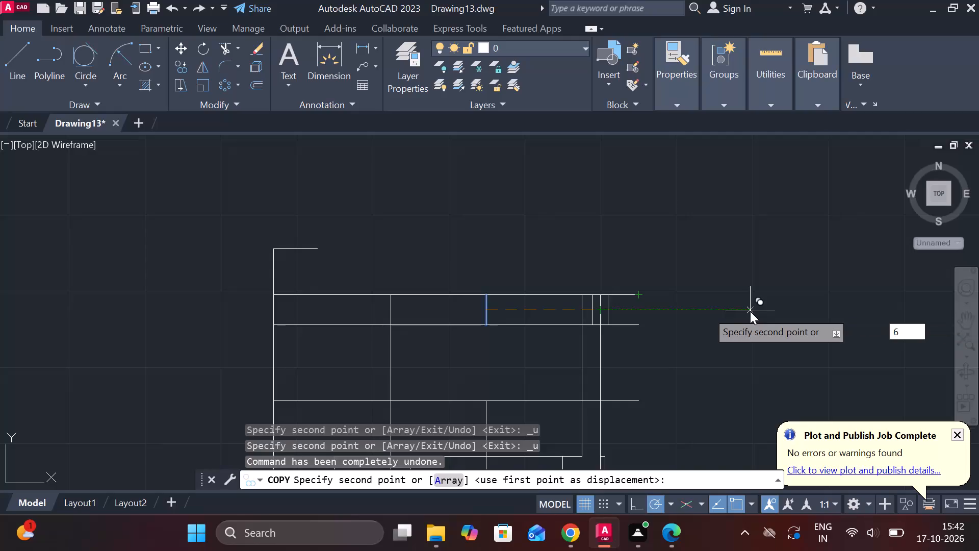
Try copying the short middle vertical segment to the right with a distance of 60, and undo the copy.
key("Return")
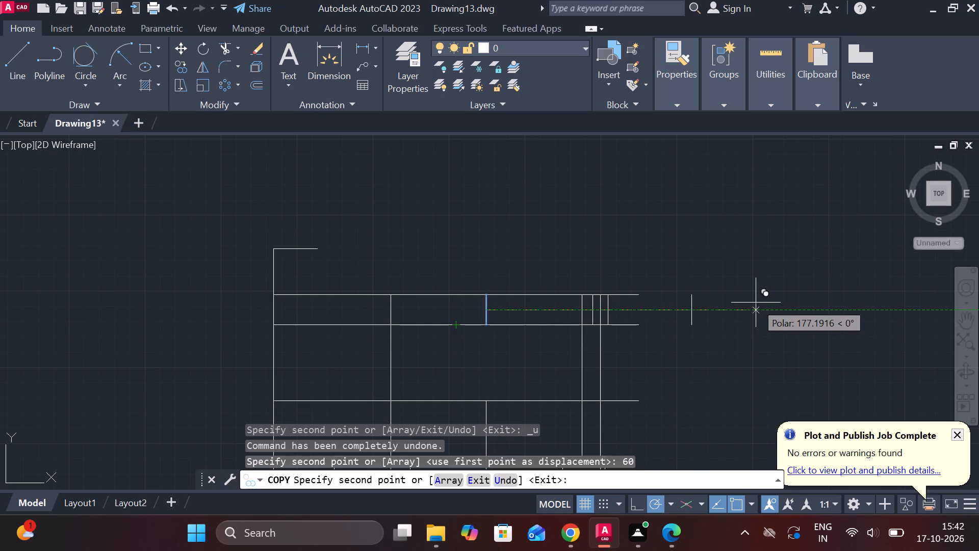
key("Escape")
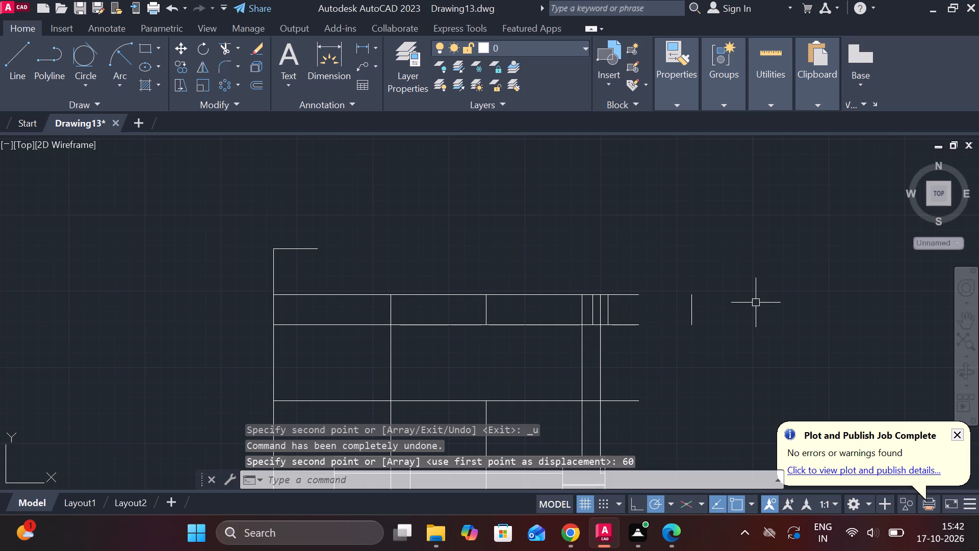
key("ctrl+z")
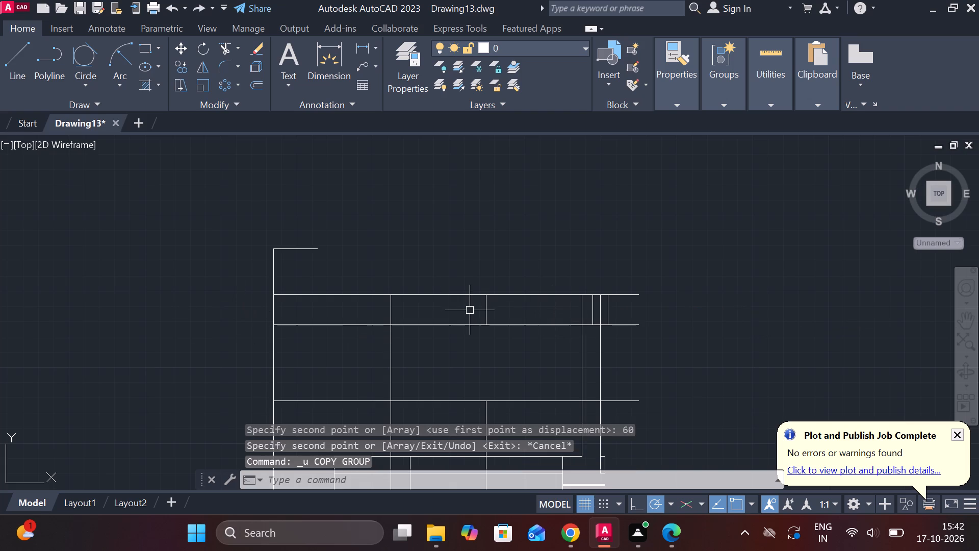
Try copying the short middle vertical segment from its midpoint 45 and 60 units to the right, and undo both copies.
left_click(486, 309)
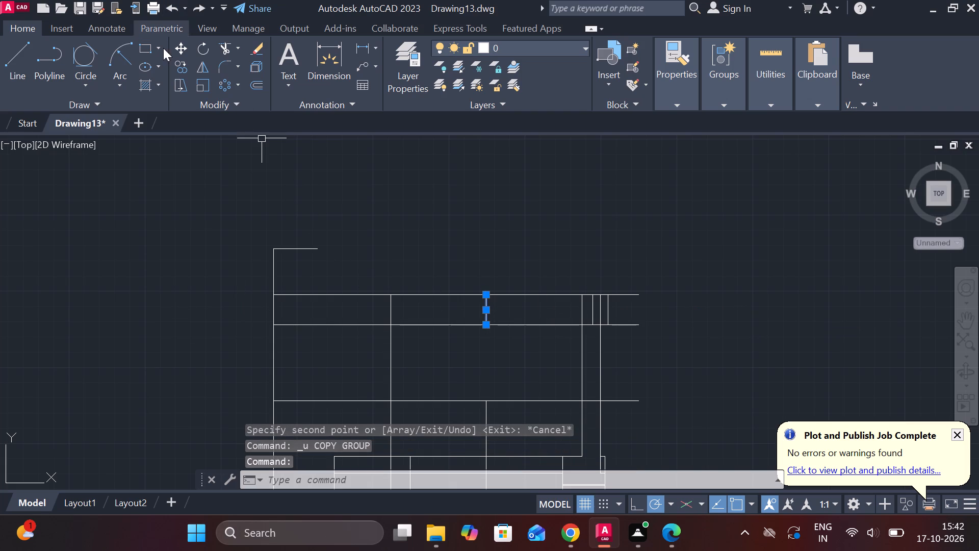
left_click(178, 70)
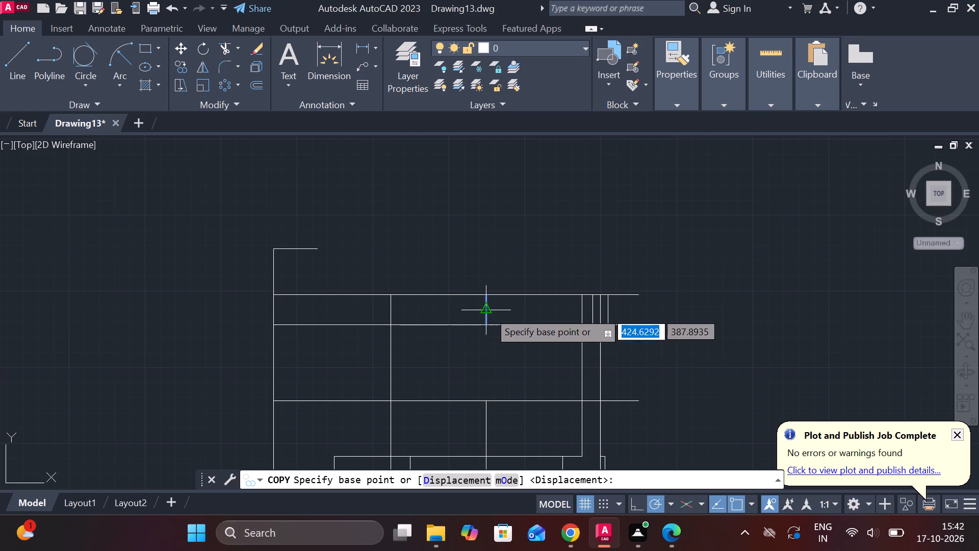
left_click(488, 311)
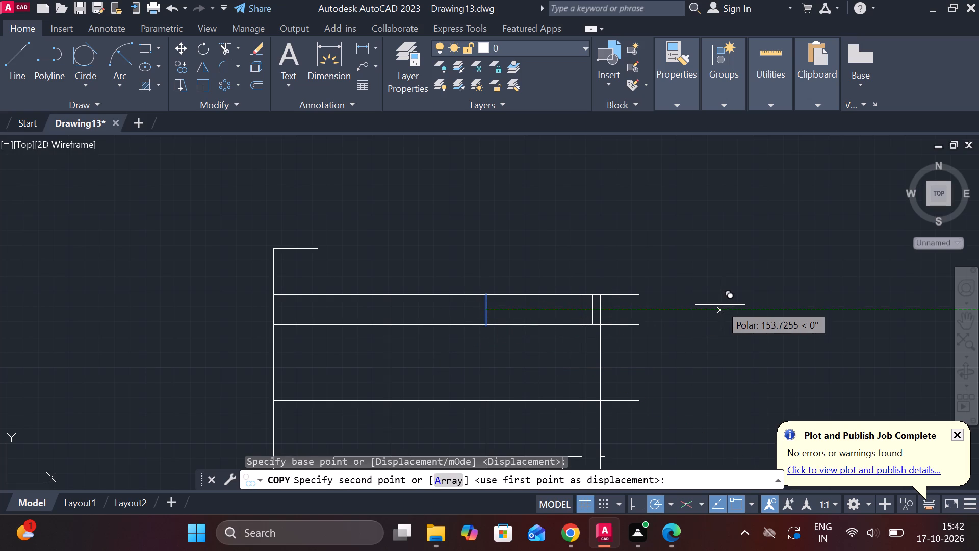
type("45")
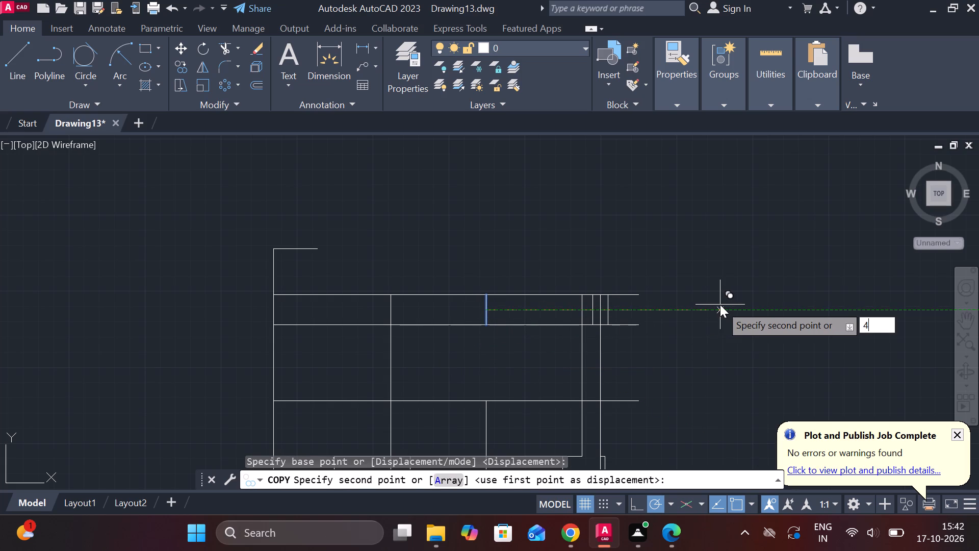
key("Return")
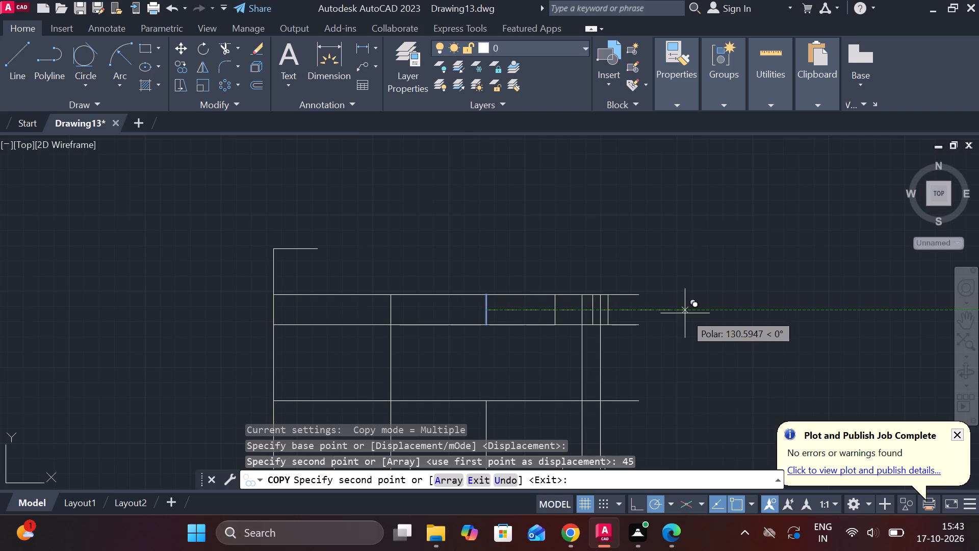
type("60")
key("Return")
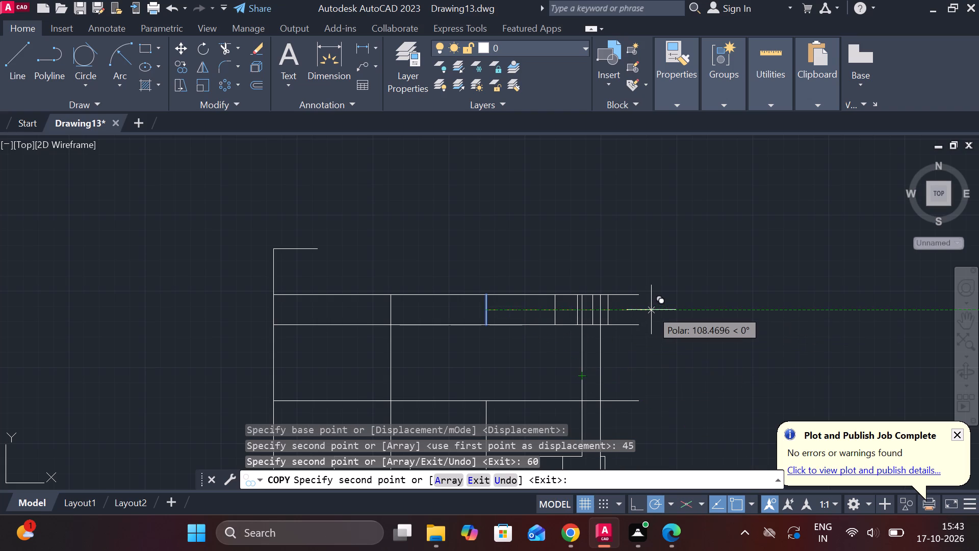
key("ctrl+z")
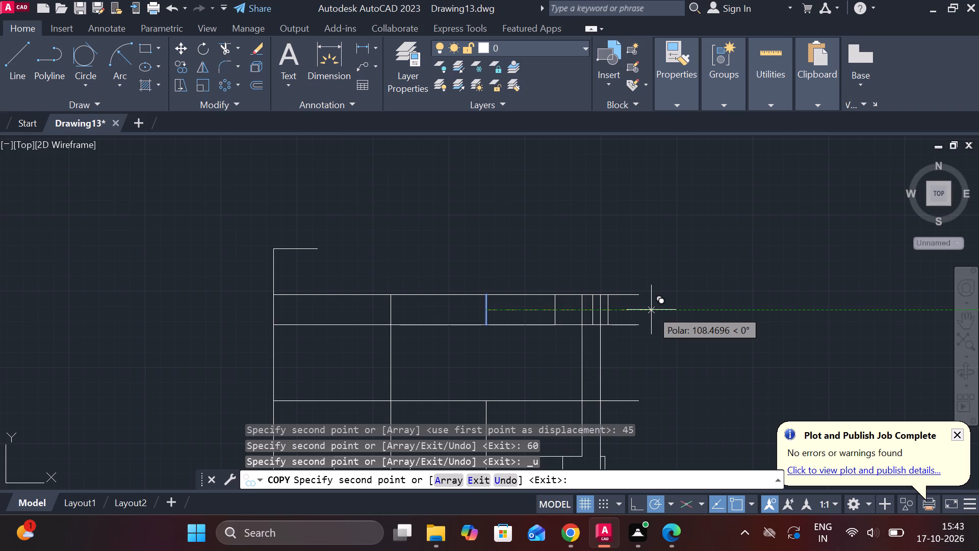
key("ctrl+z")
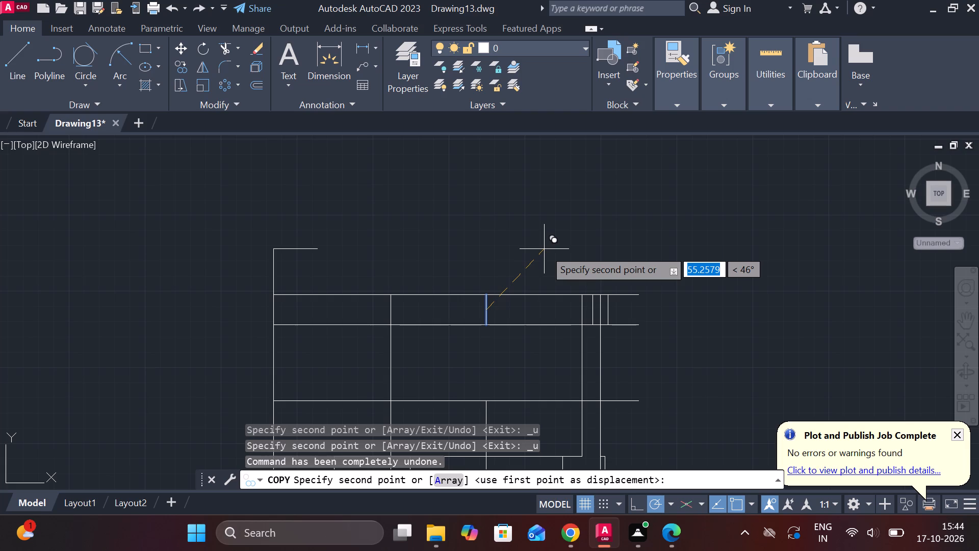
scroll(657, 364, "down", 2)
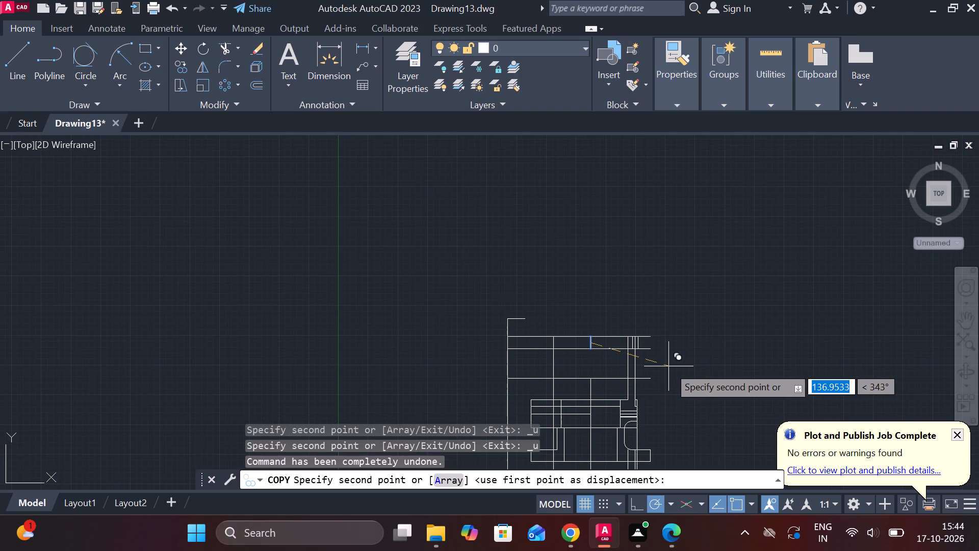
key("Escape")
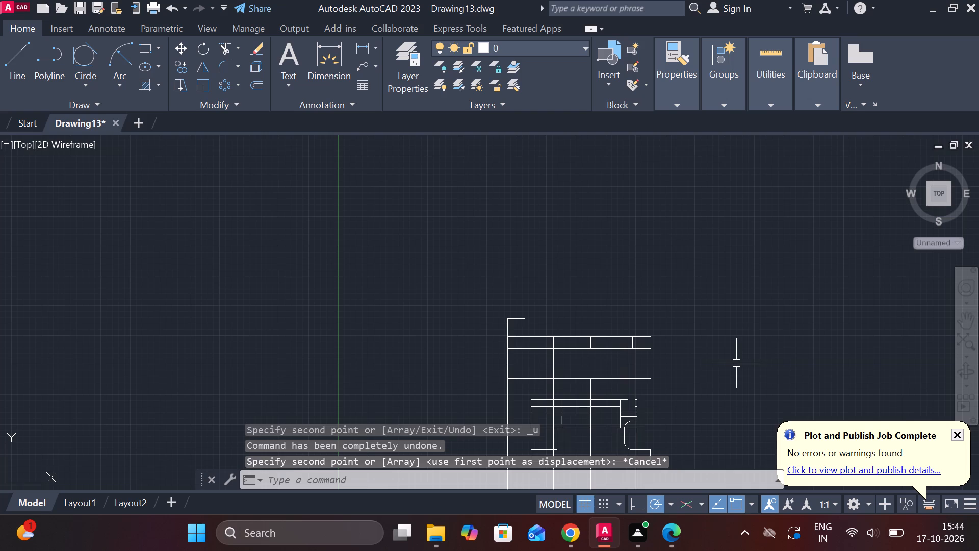
Undo the trim of the middle vertical line between the second and third long horizontal lines of the upper body.
key("ctrl+z")
key("ctrl+z")
key("ctrl+z")
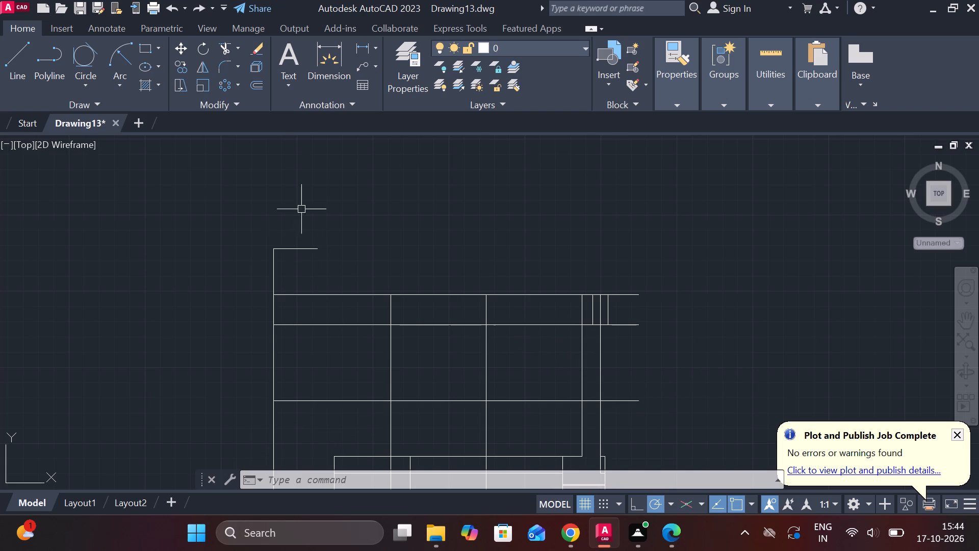
Measure the horizontal distance between the left and right inner vertical lines along the first long horizontal line.
left_click(359, 45)
left_click(389, 293)
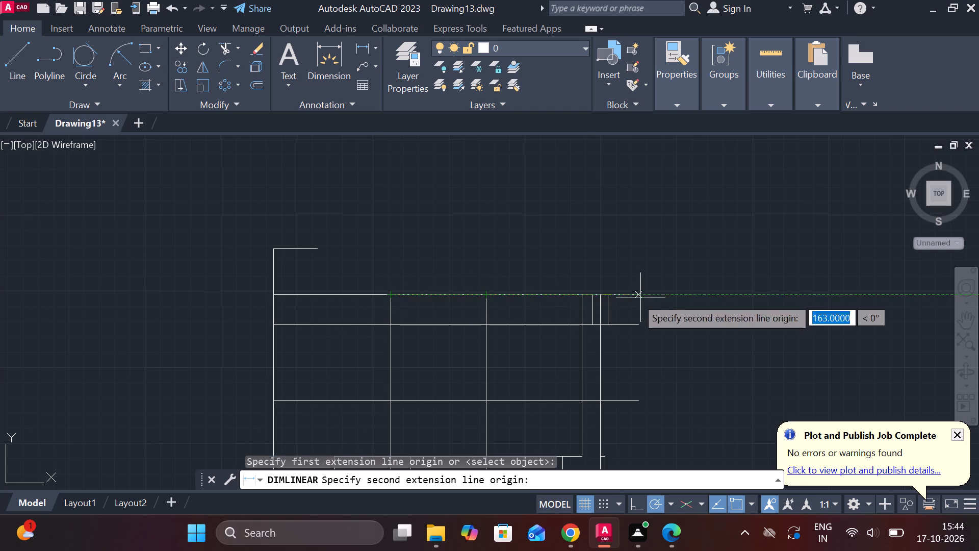
left_click(580, 297)
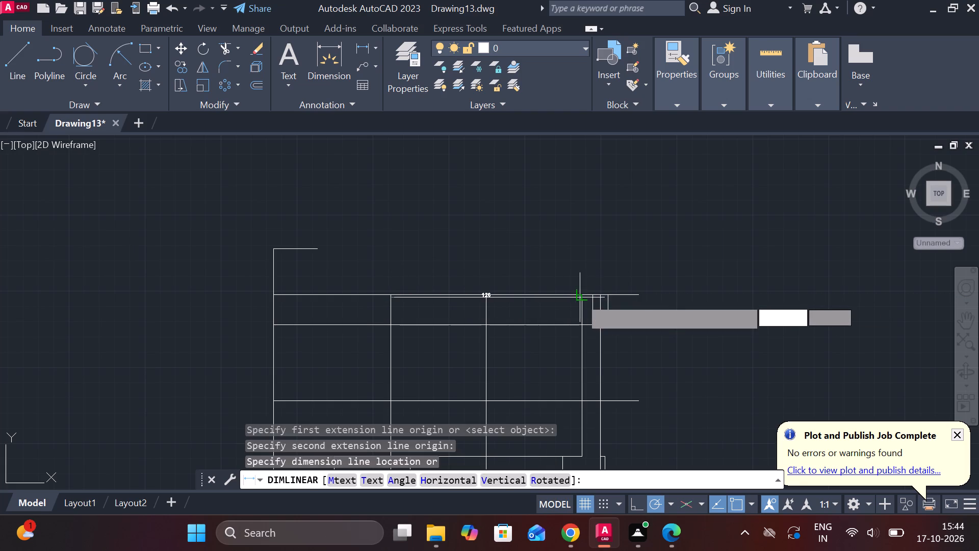
scroll(570, 240, "up", 2)
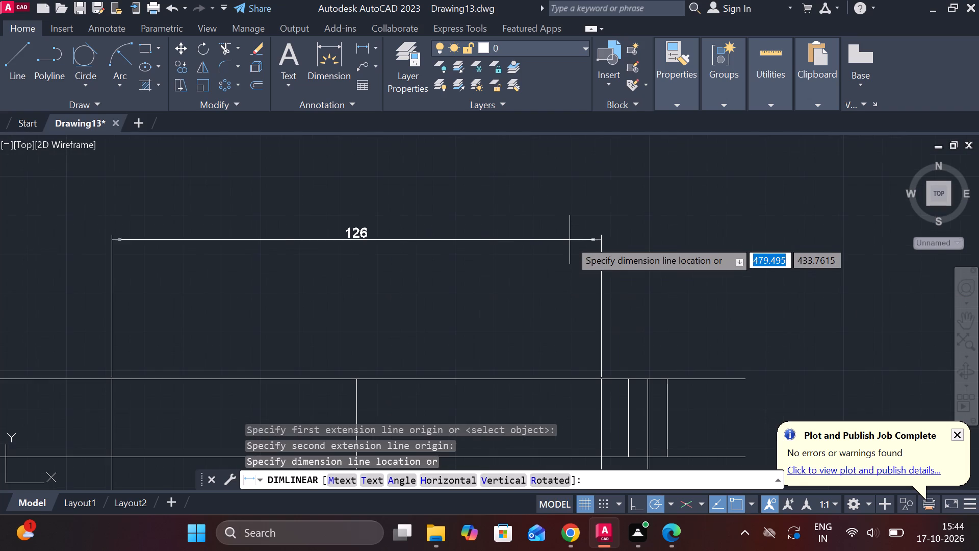
scroll(570, 240, "down", 2)
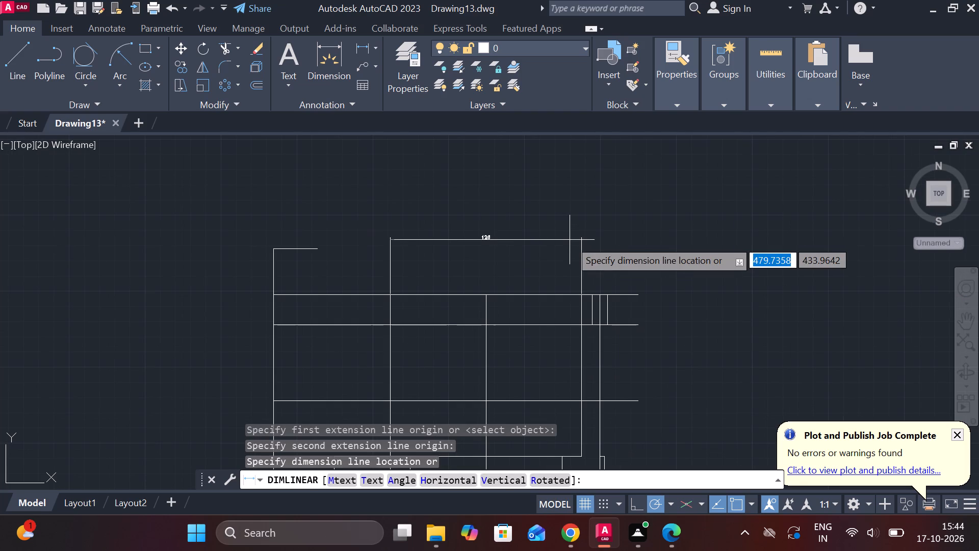
key("Escape")
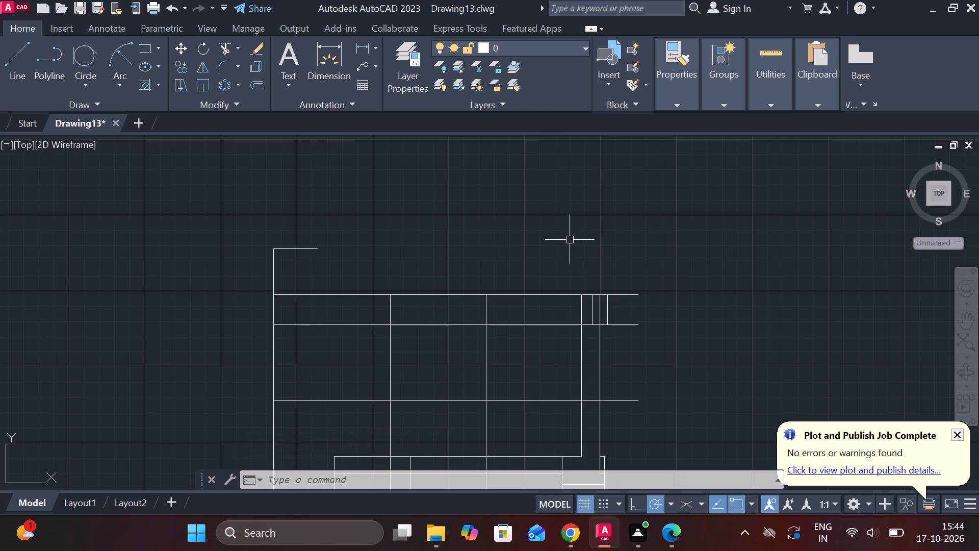
Copy the third long horizontal line of the upper body from its midpoint 100 units straight down.
scroll(566, 246, "down", 2)
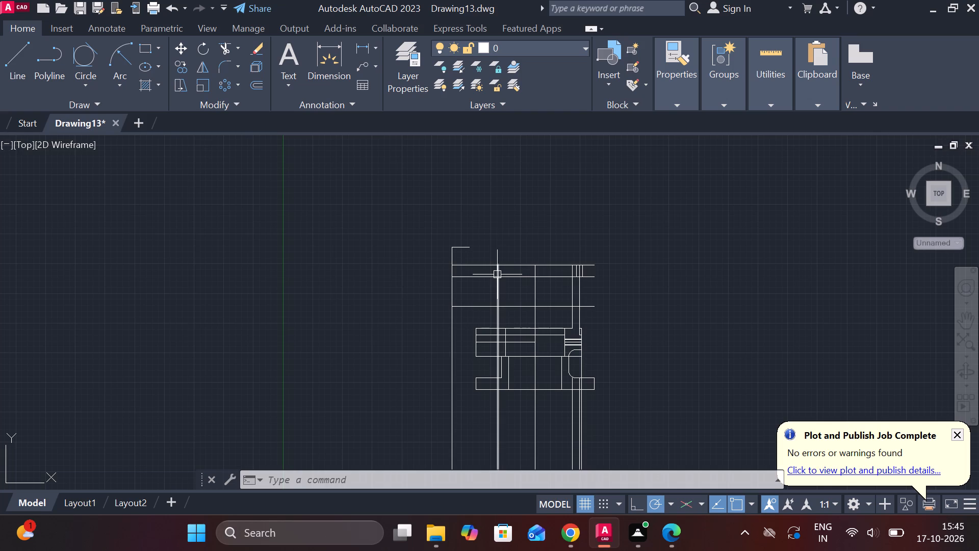
scroll(498, 273, "up", 3)
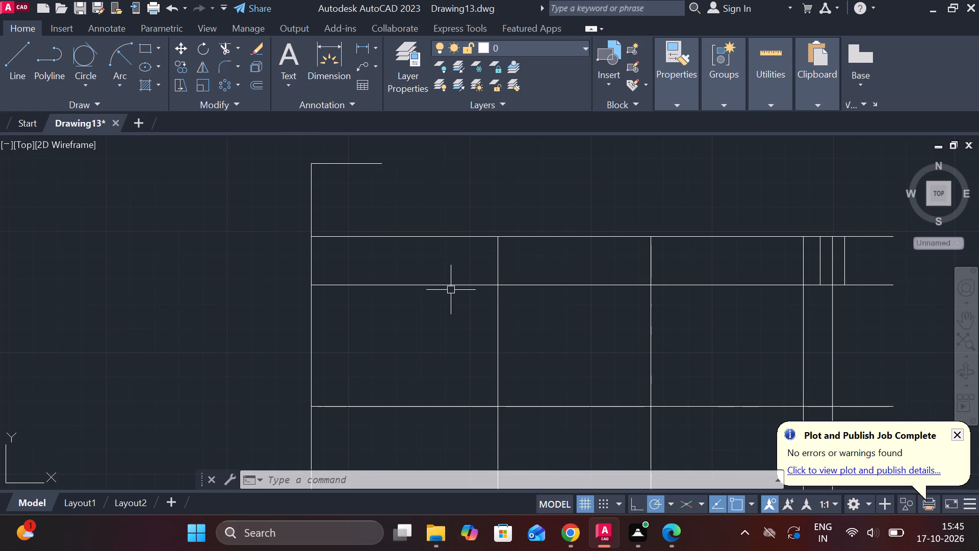
scroll(512, 410, "down", 2)
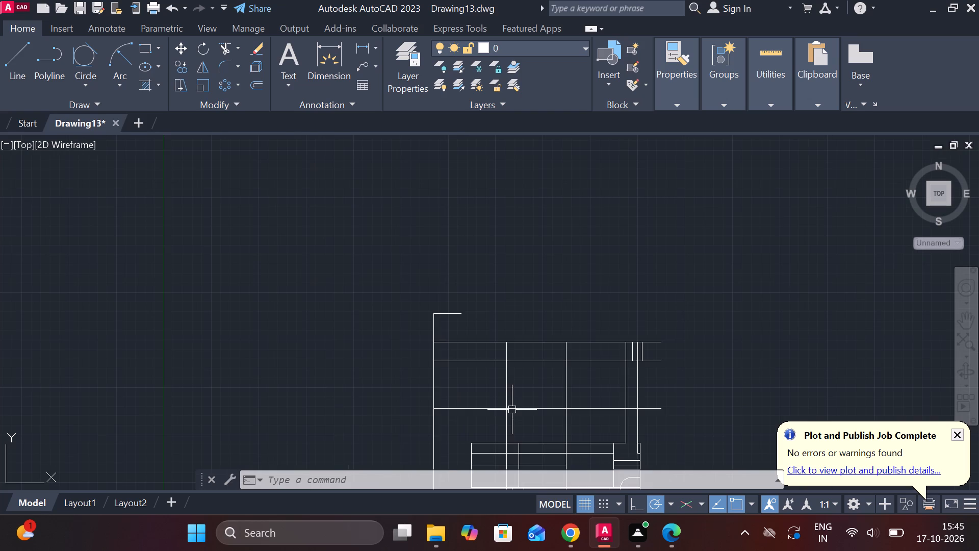
scroll(578, 288, "down", 1)
scroll(574, 455, "up", 2)
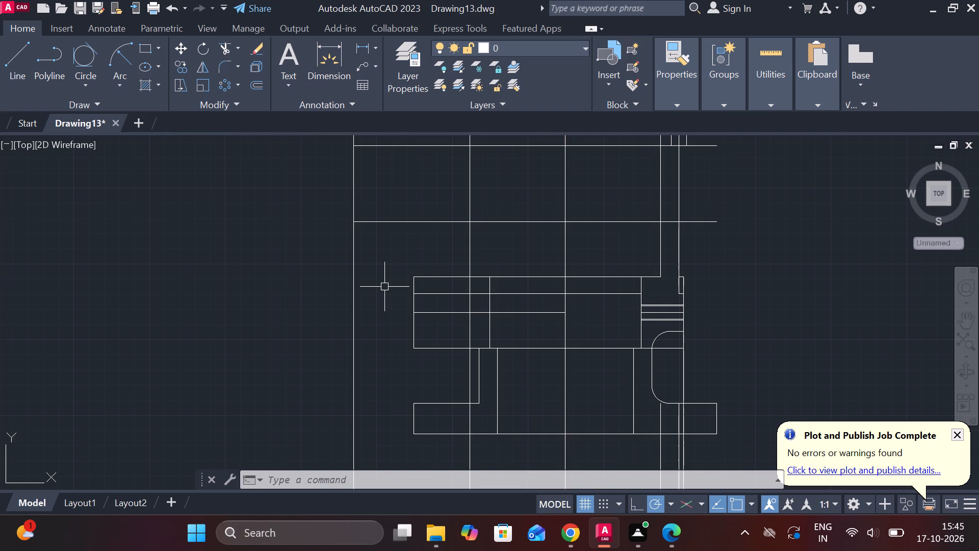
left_click(420, 222)
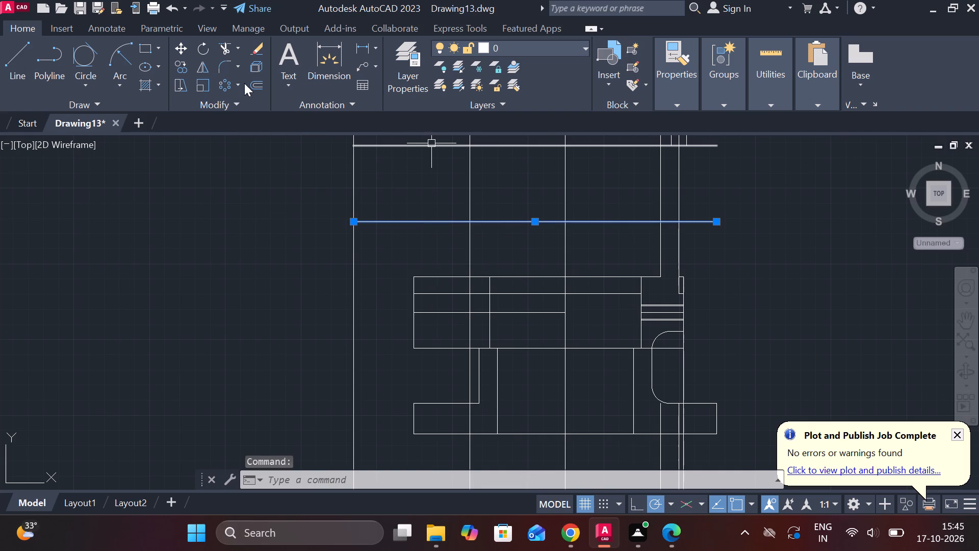
left_click(186, 69)
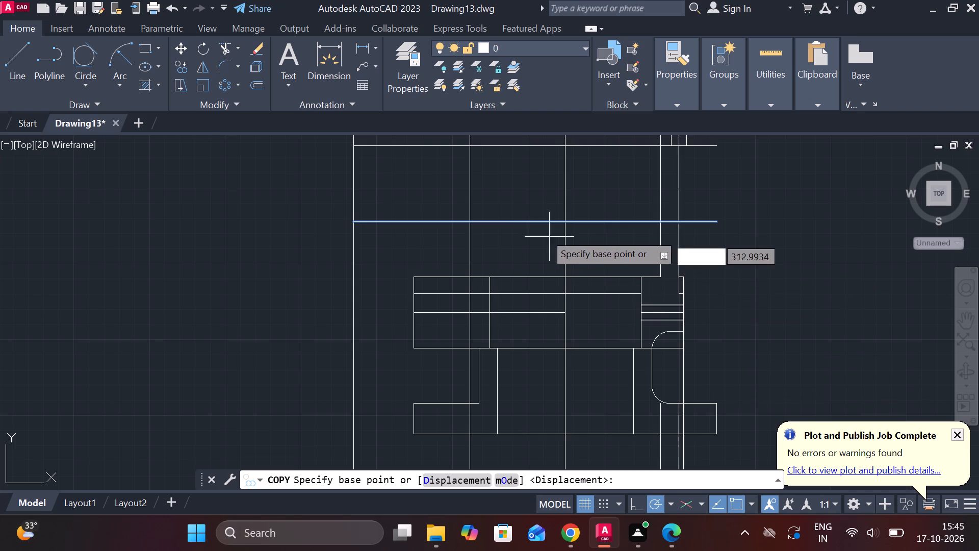
left_click(533, 223)
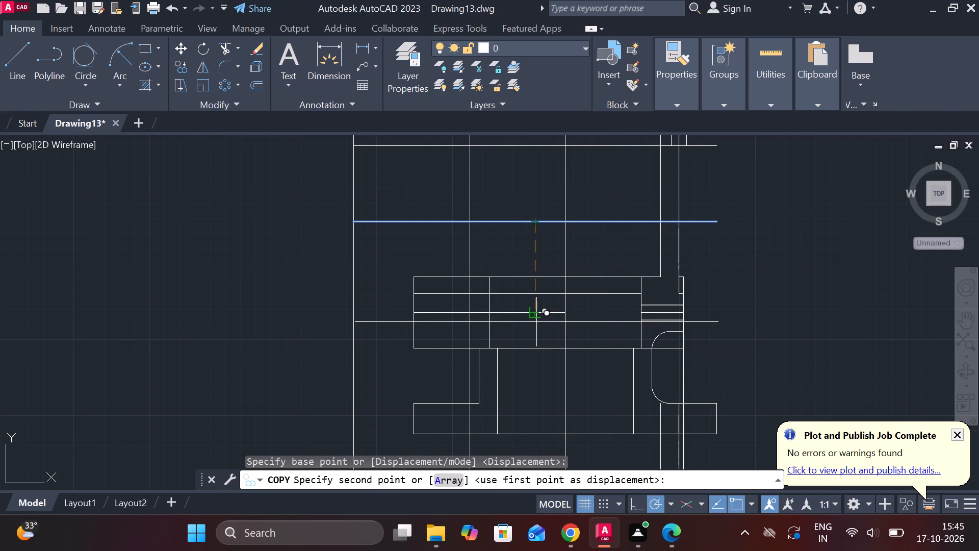
key("1")
type("00")
key("Return")
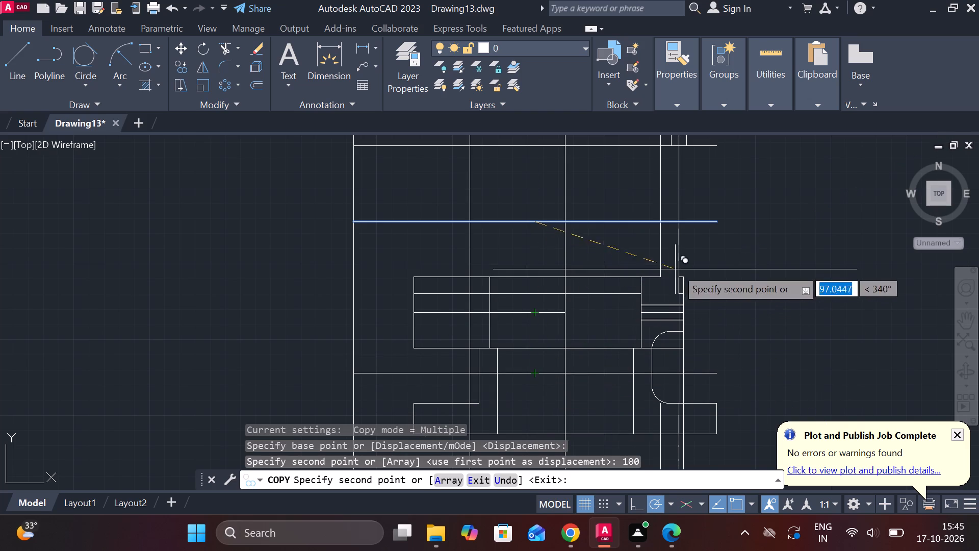
scroll(725, 248, "up", 1)
scroll(725, 248, "down", 1)
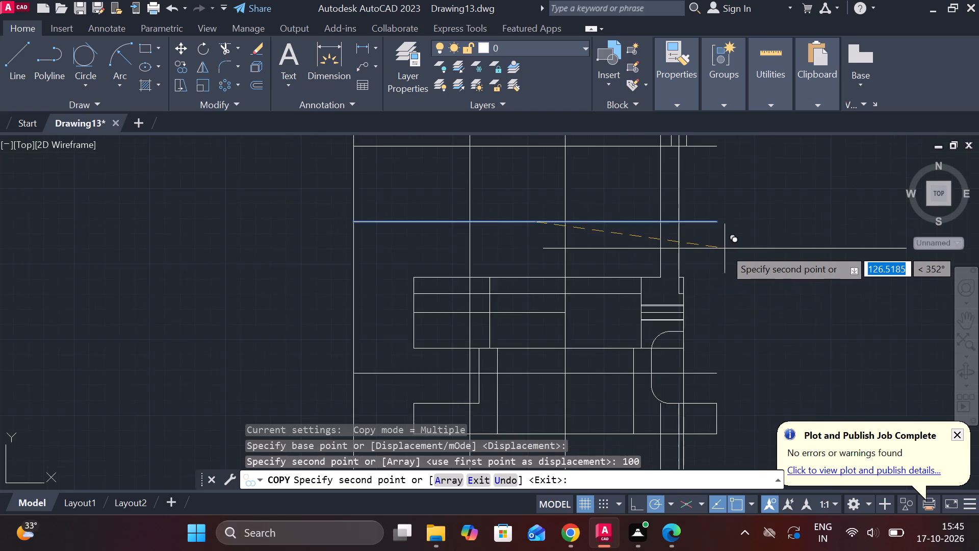
scroll(725, 248, "down", 1)
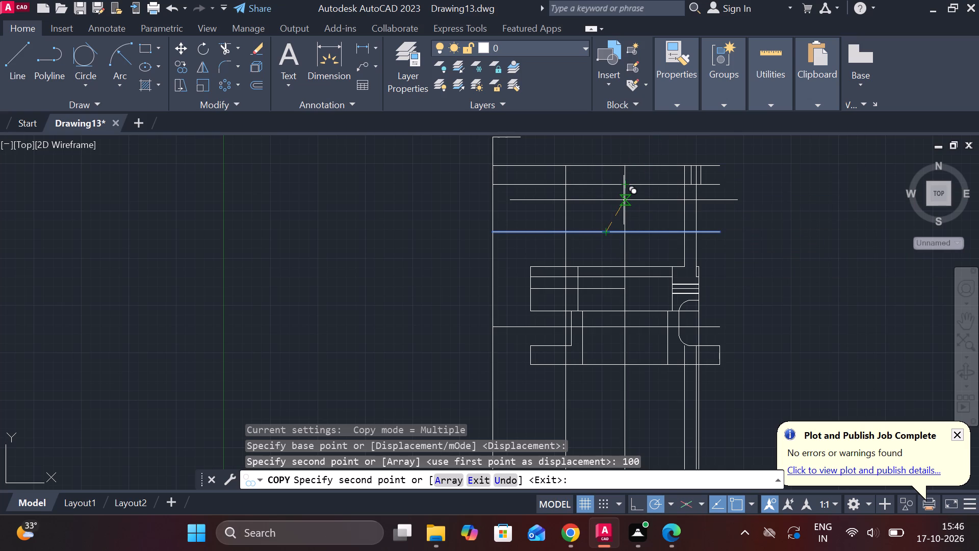
key("Escape")
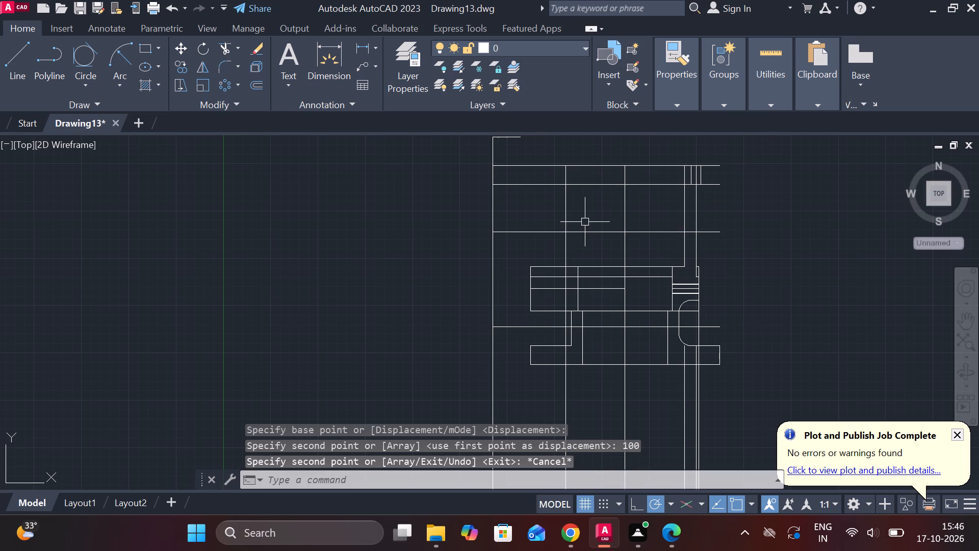
Measure the vertical distance between the third long horizontal line and its copy below.
left_click(359, 47)
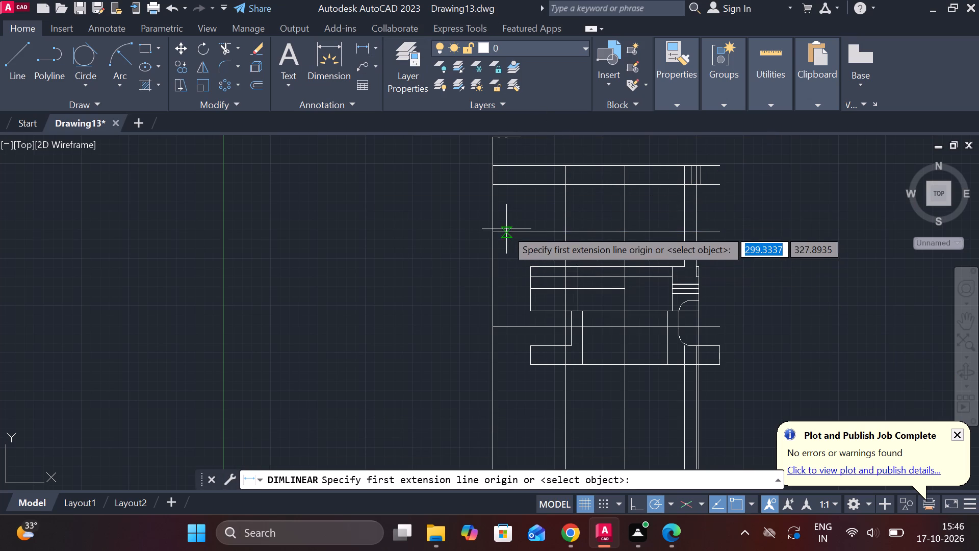
left_click(506, 229)
left_click(510, 325)
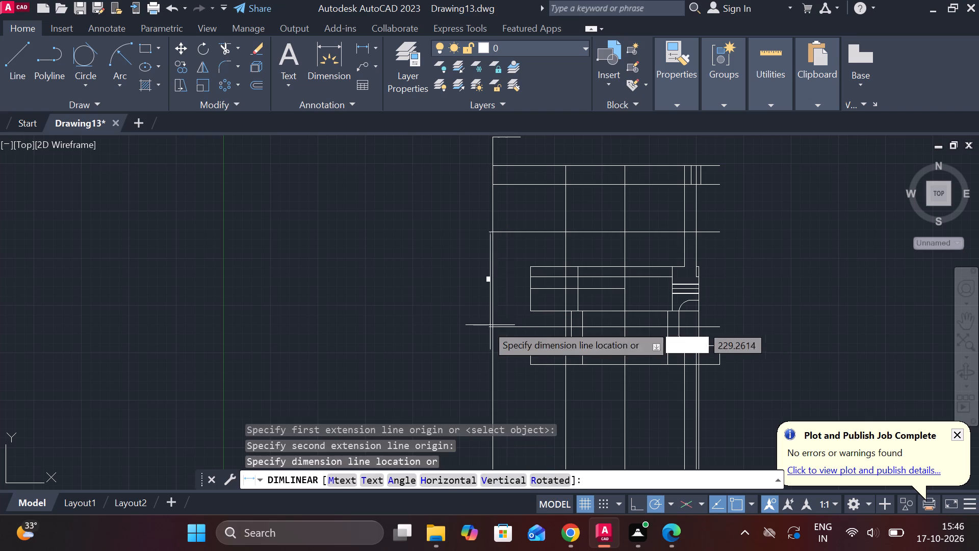
scroll(410, 319, "up", 3)
scroll(410, 319, "down", 4)
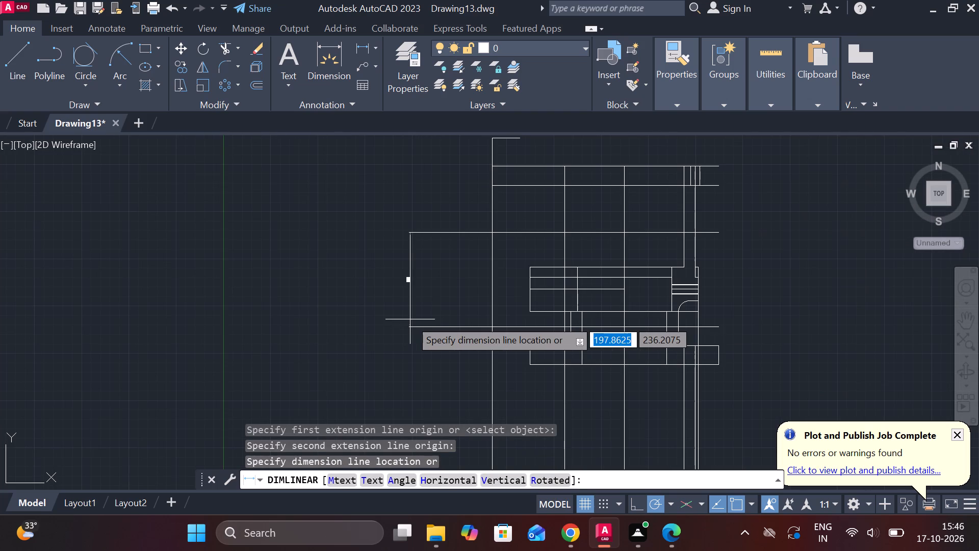
key("Escape")
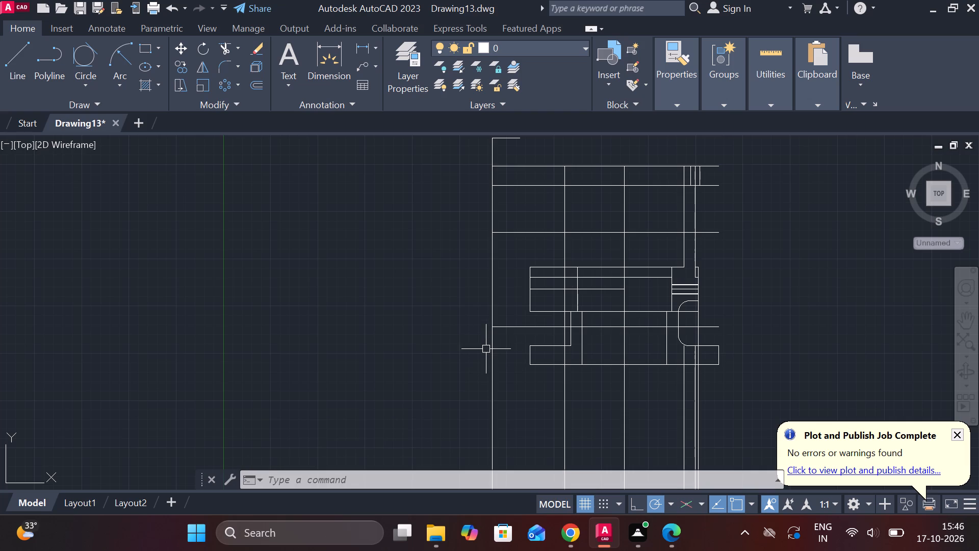
Trim the leftmost vertical line below the lowest long horizontal line, and that horizontal line's portion left of the left inner vertical line.
scroll(503, 346, "up", 2)
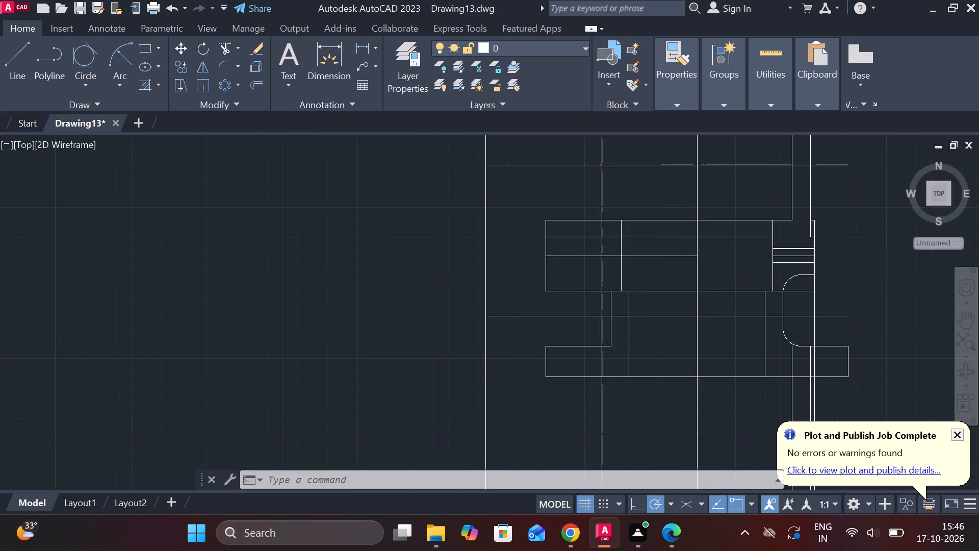
scroll(503, 346, "down", 4)
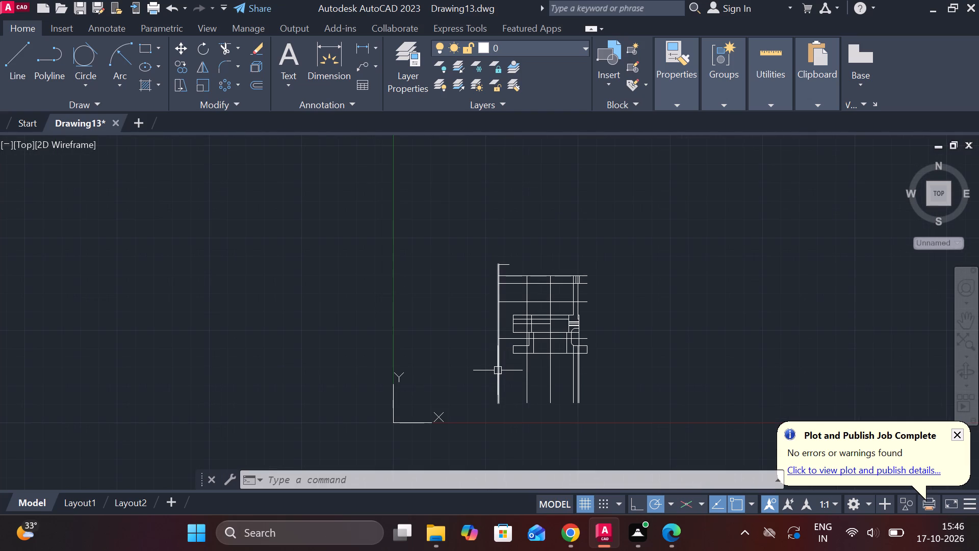
left_click(498, 369)
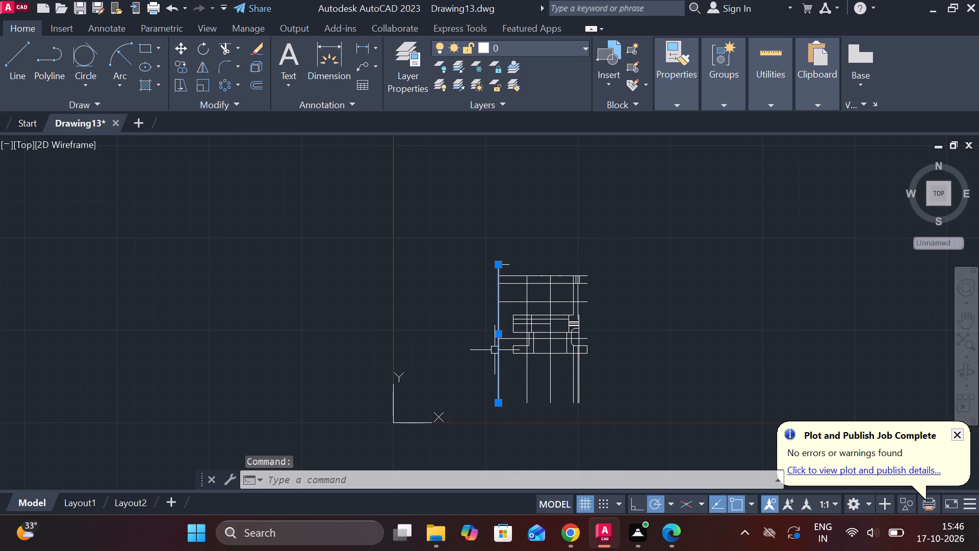
key("Escape")
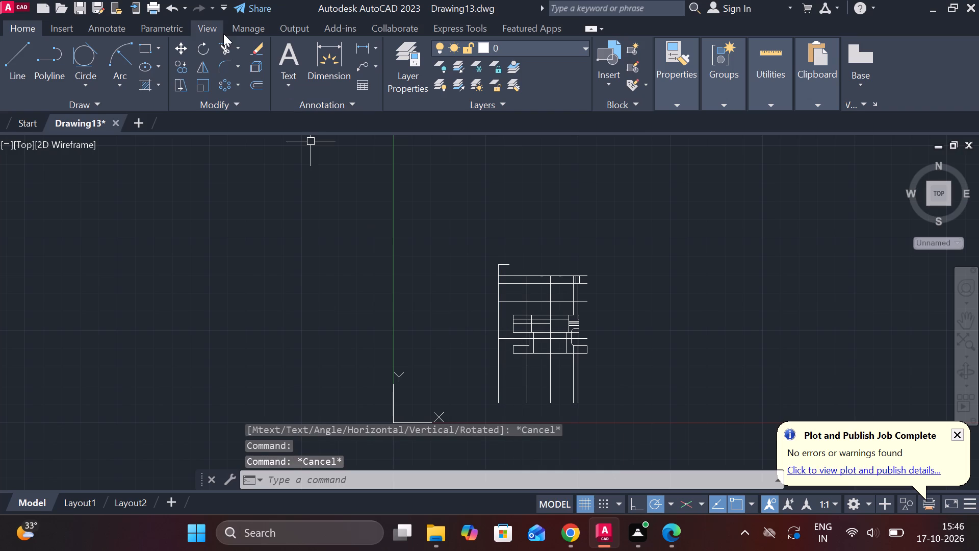
left_click(223, 40)
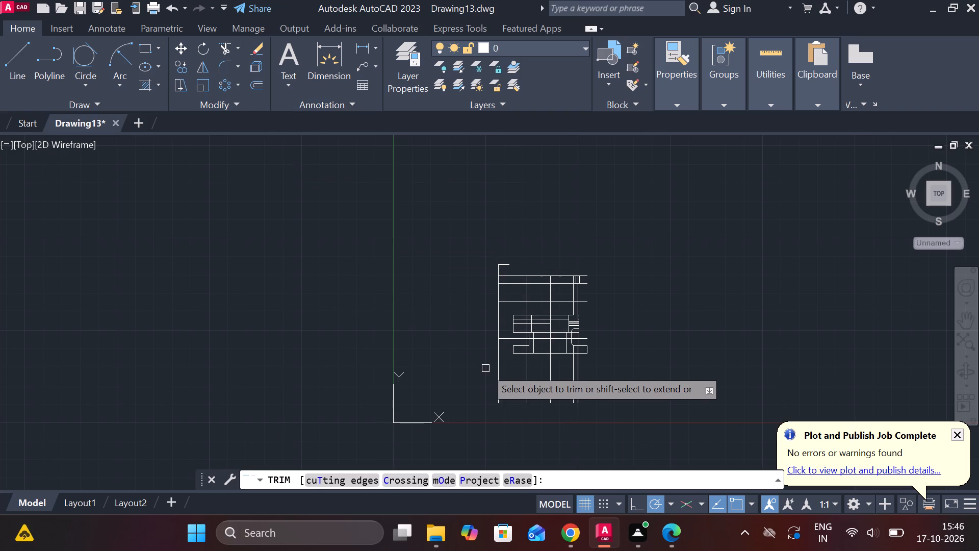
left_click(500, 364)
scroll(498, 363, "up", 2)
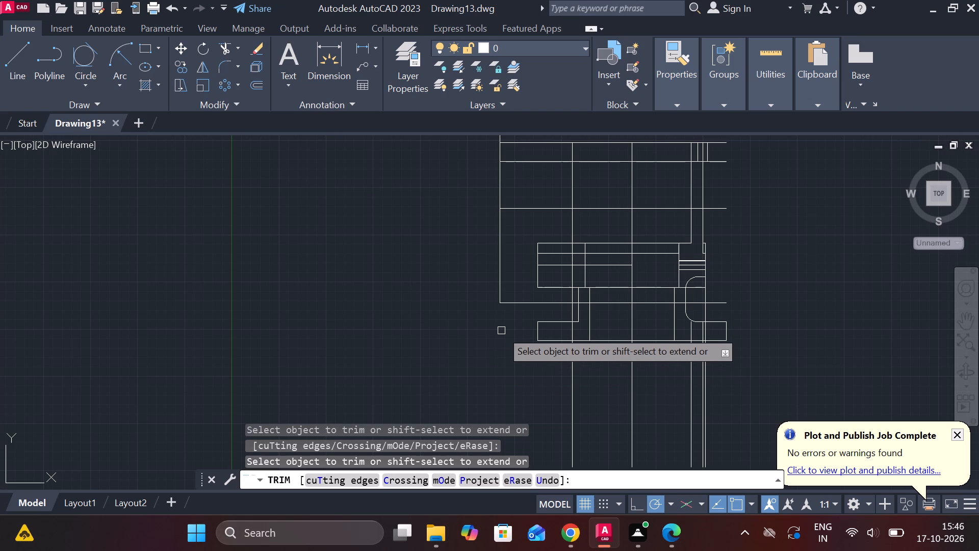
left_click(525, 304)
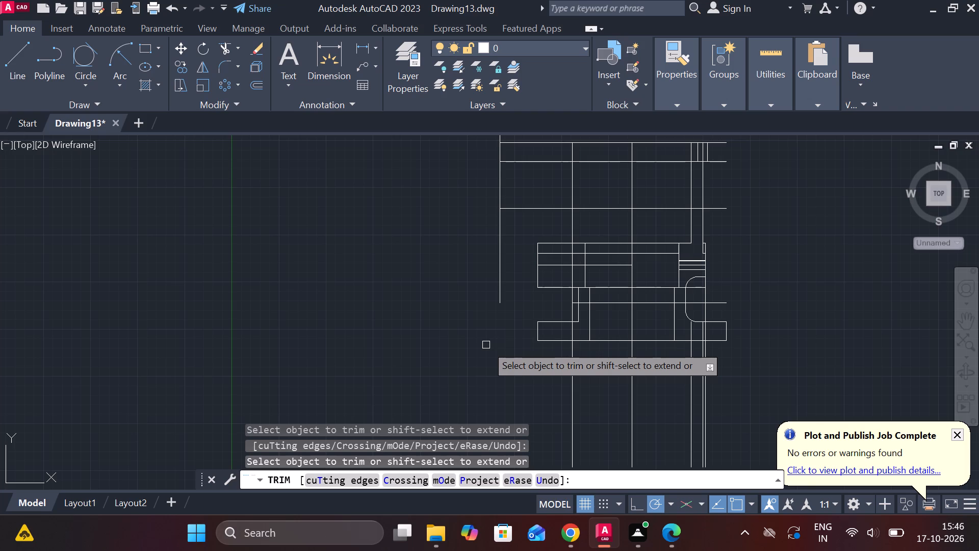
key("Escape")
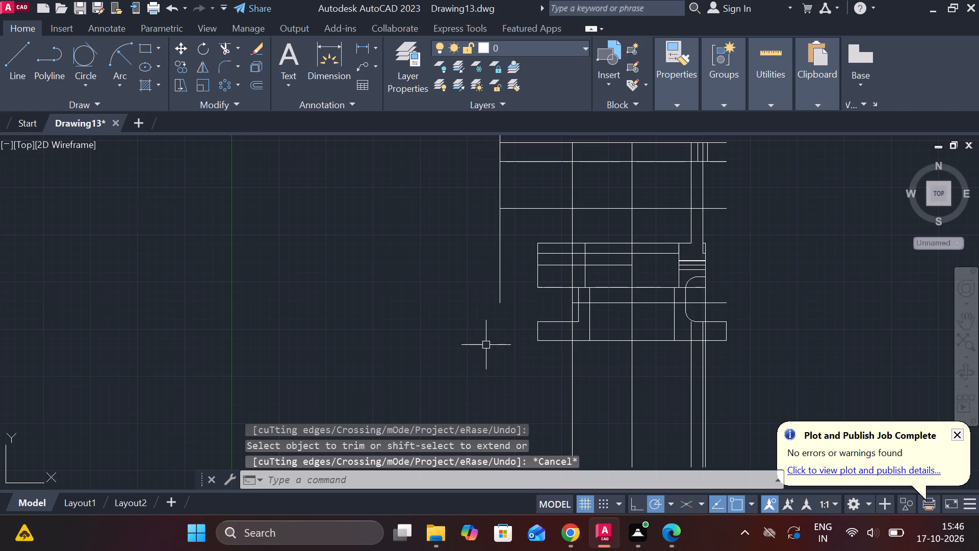
Draw a line 20 units to the right from the lower end of the leftmost vertical line, continuing with a segment straight up.
left_click(15, 69)
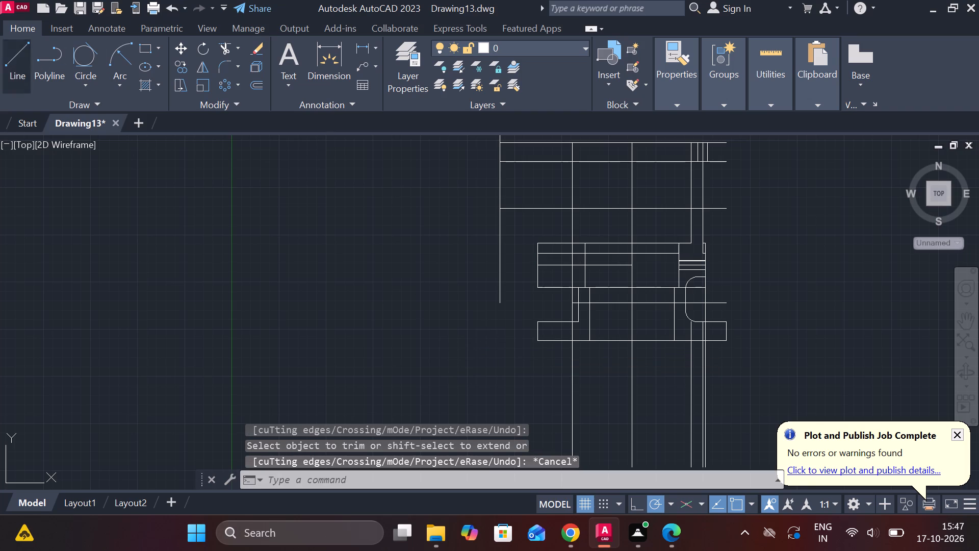
left_click(500, 305)
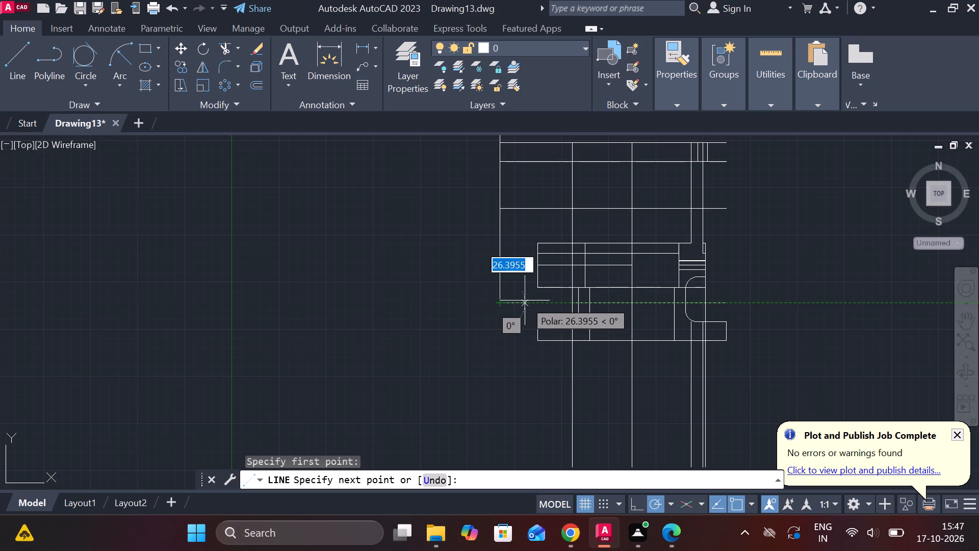
key("2")
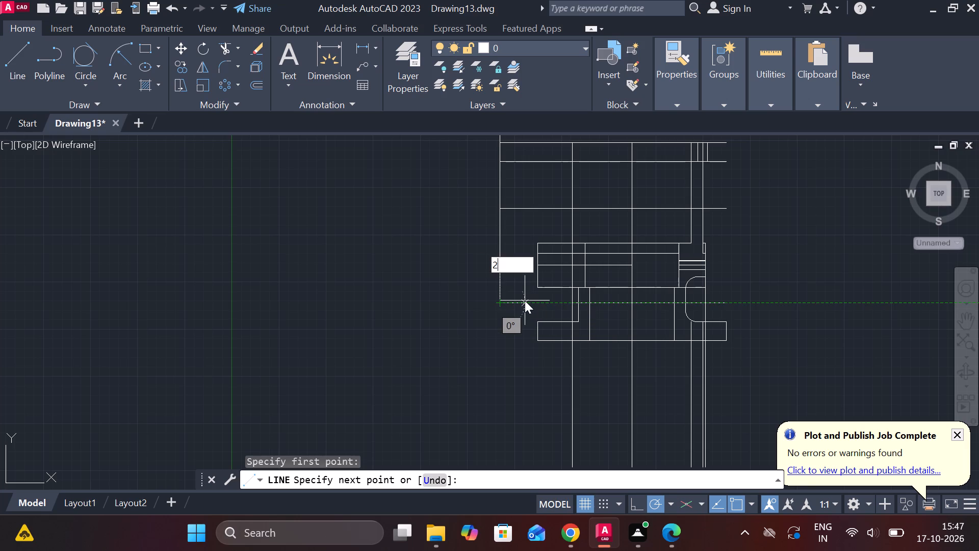
key("0")
key("Return")
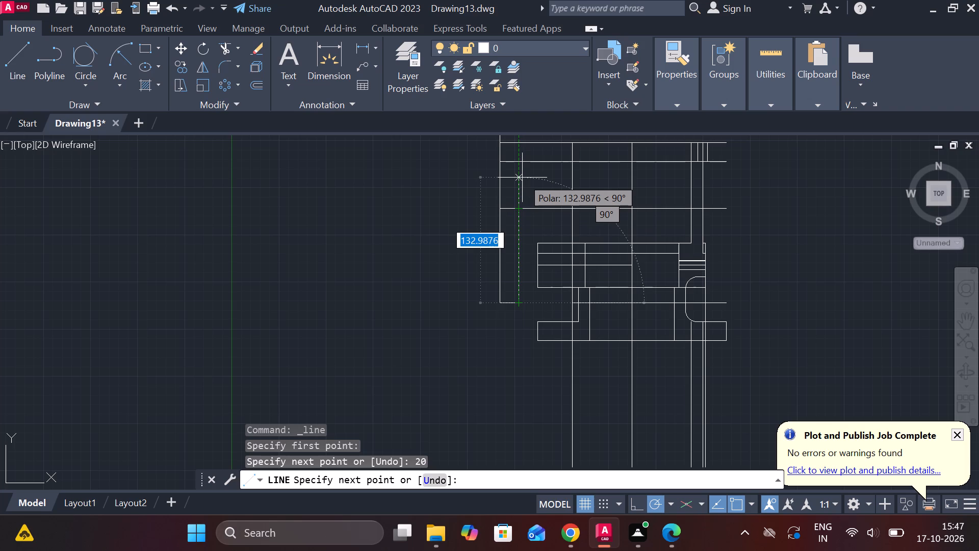
scroll(522, 178, "down", 2)
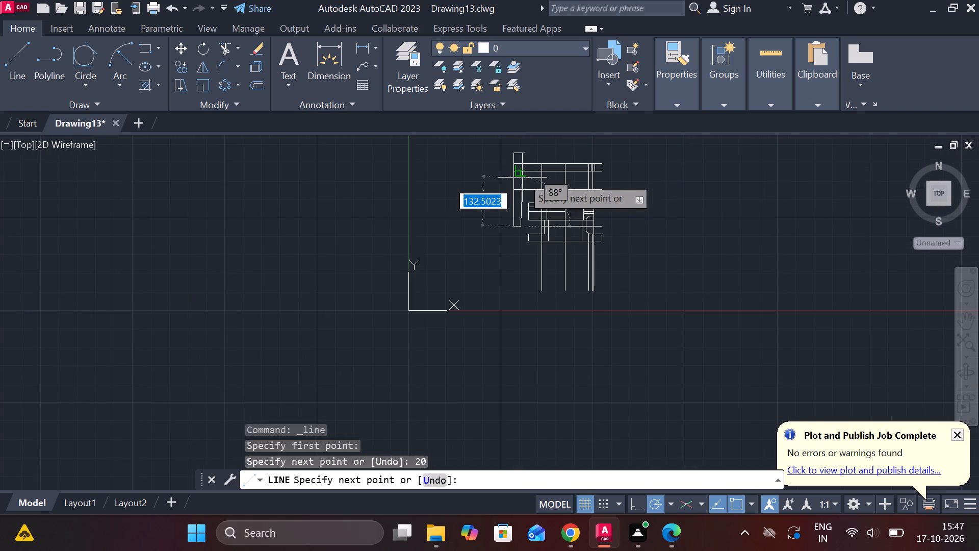
scroll(524, 141, "up", 3)
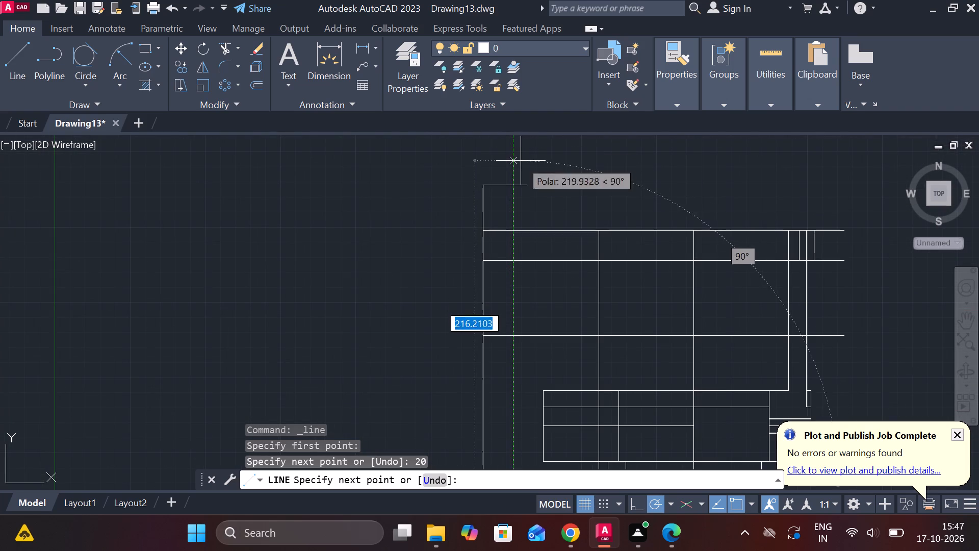
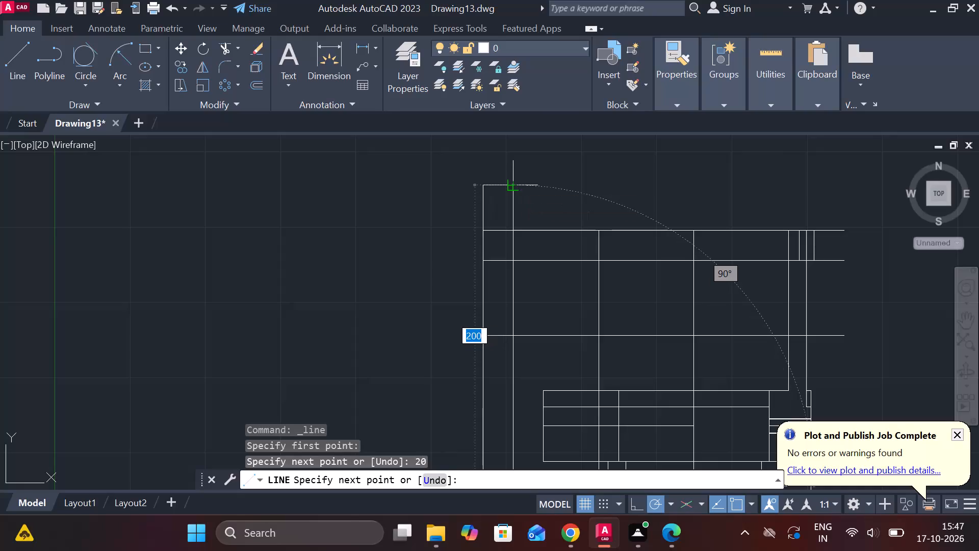
End the line at its 20-unit segment and erase the short horizontal line at the top of the leftmost vertical line.
scroll(513, 185, "down", 2)
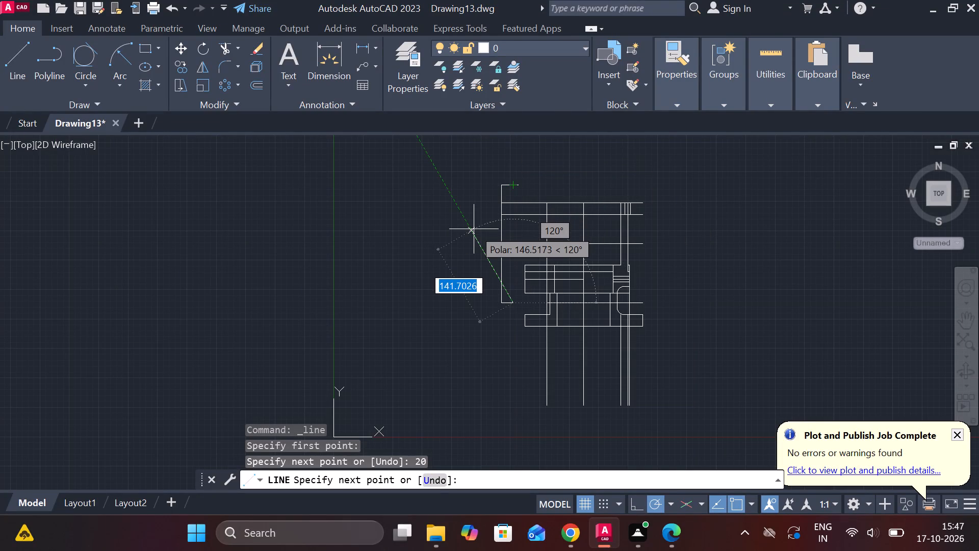
key("Escape")
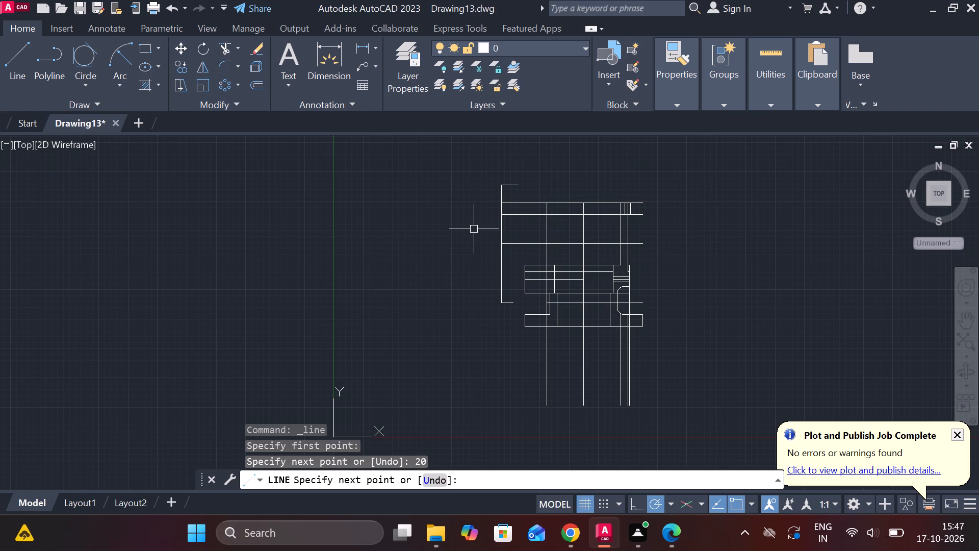
scroll(550, 224, "up", 2)
scroll(550, 224, "down", 2)
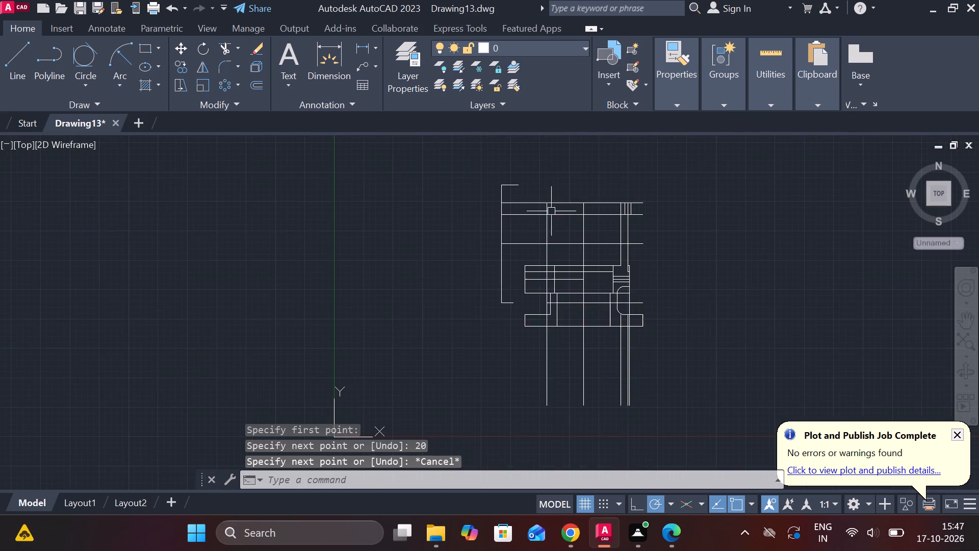
scroll(554, 195, "up", 2)
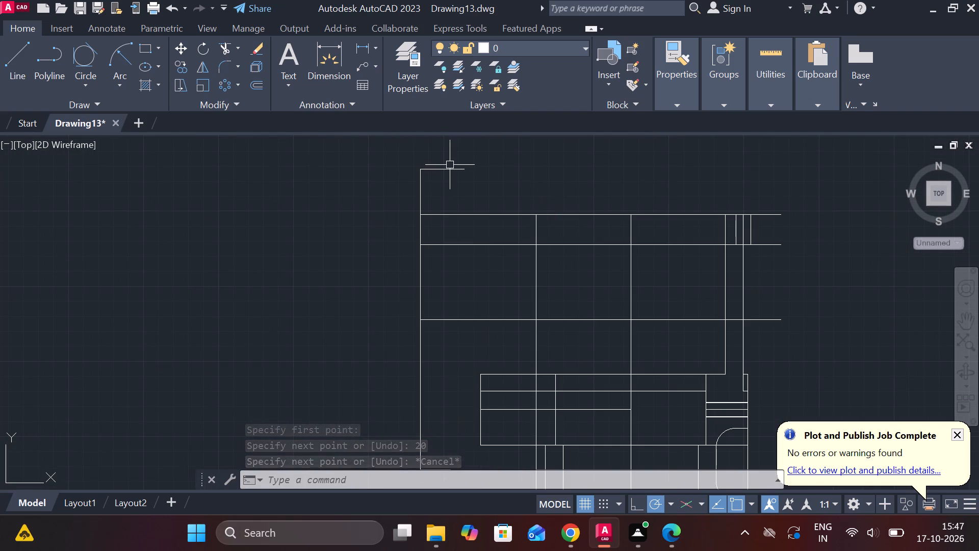
left_click(451, 168)
key("Delete")
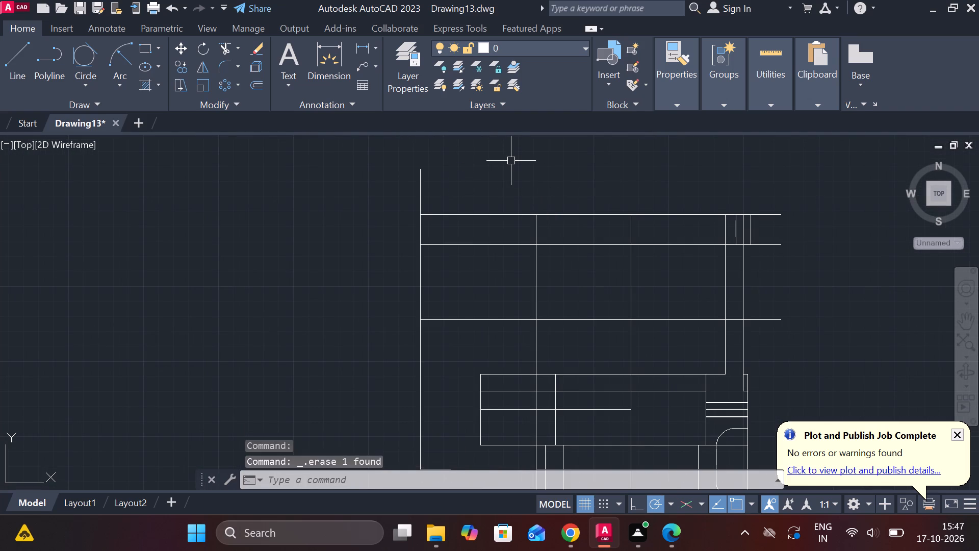
Draw a line from the leftmost vertical line's upper end, 20 units to the right and 200 units straight down.
left_click(20, 59)
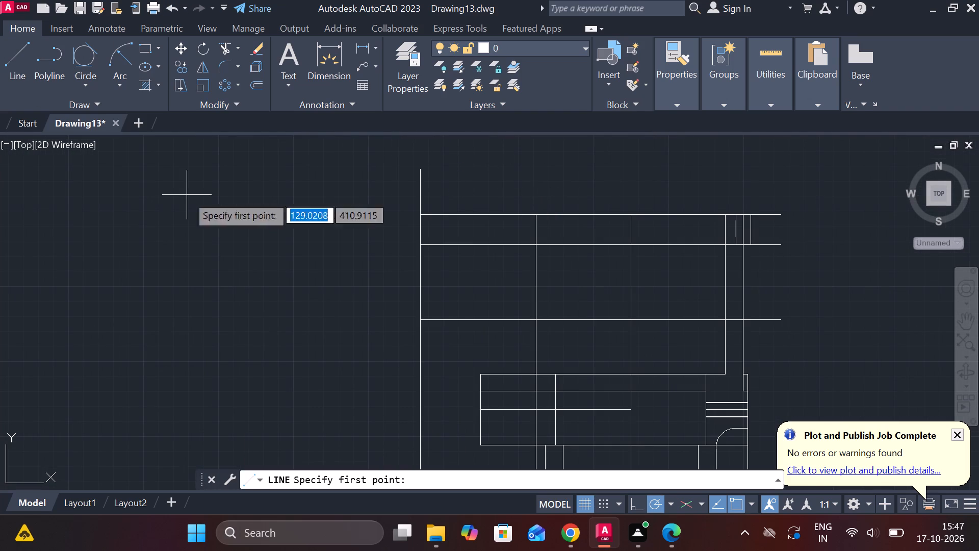
left_click(416, 172)
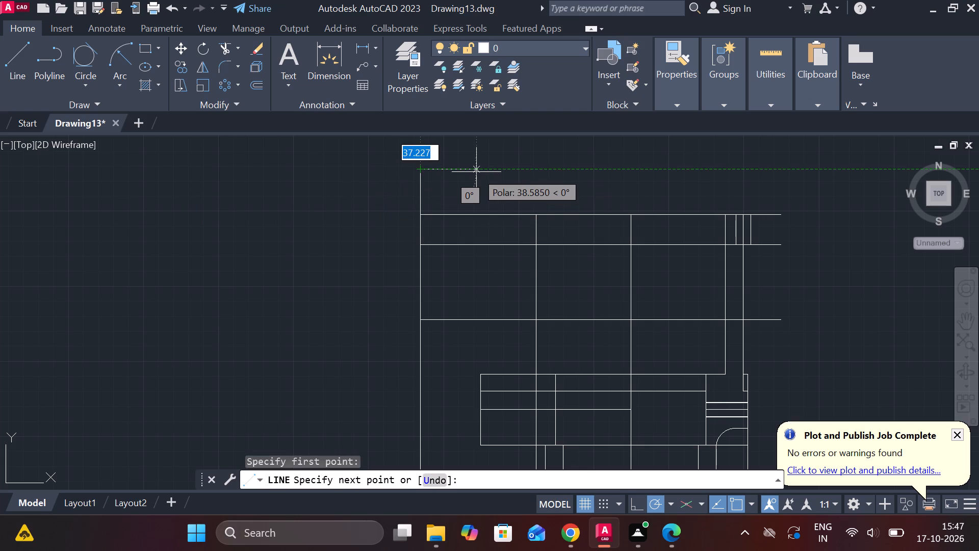
key("2")
key("0")
key("Return")
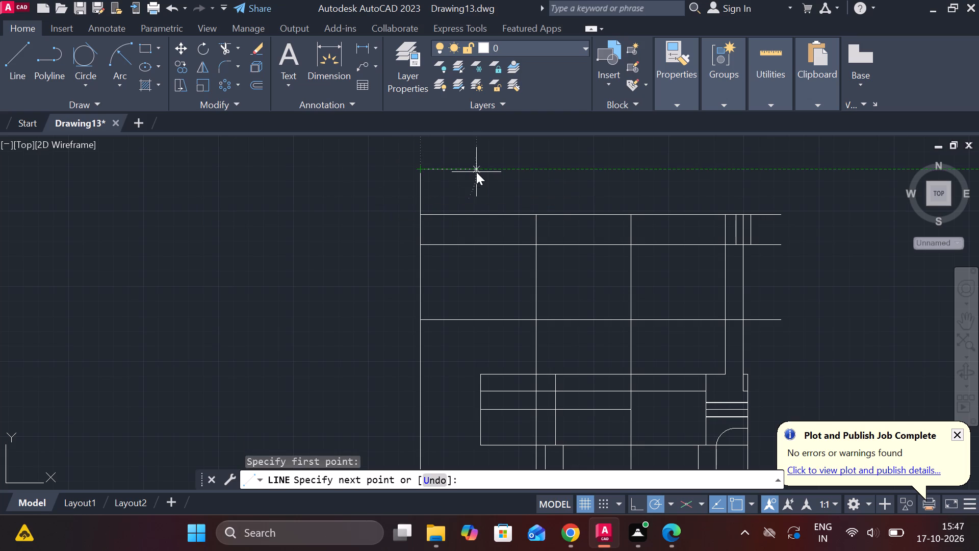
scroll(463, 341, "up", 1)
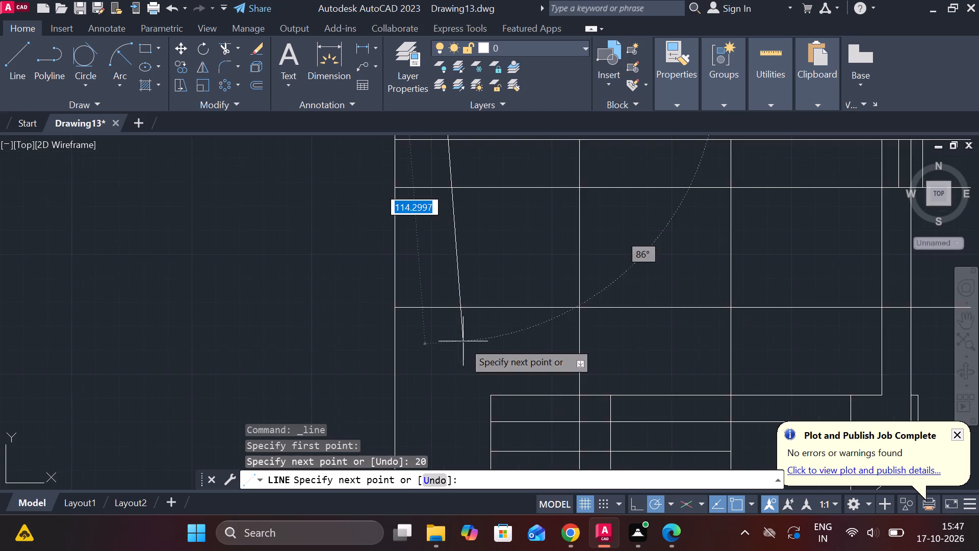
scroll(463, 341, "down", 3)
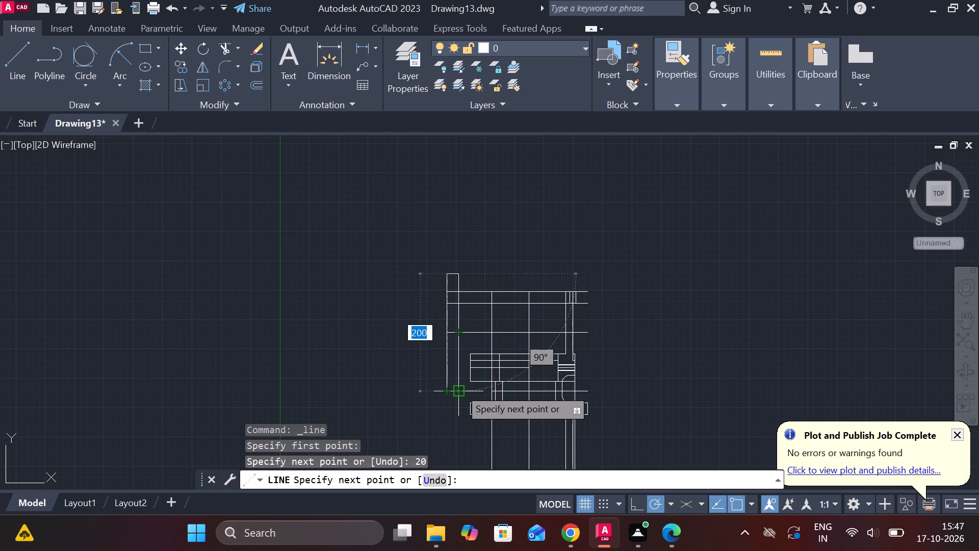
scroll(459, 388, "up", 3)
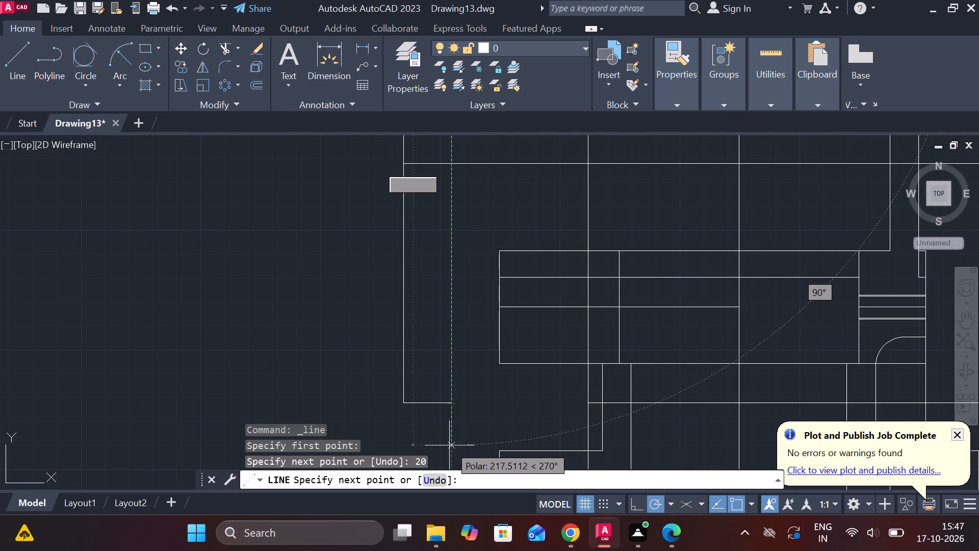
key("2")
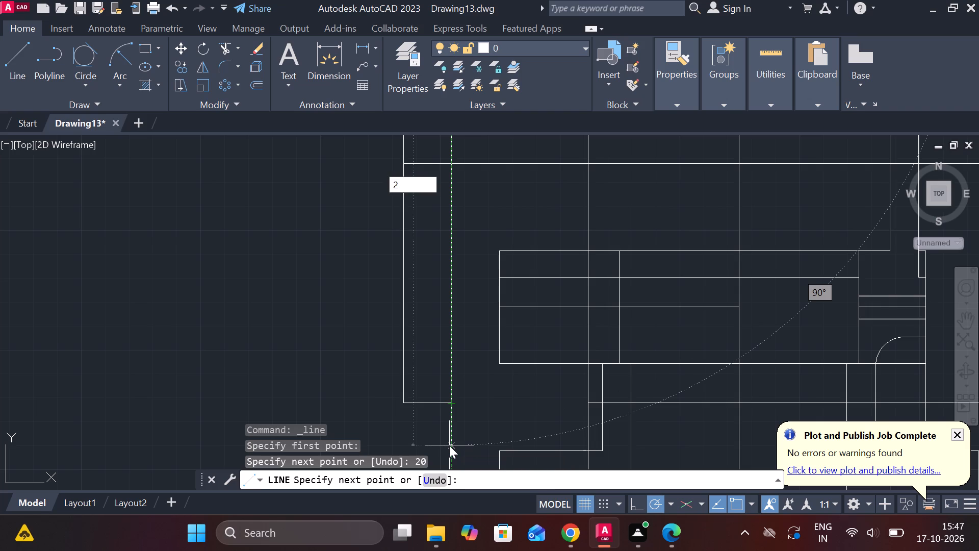
type("00")
key("Return")
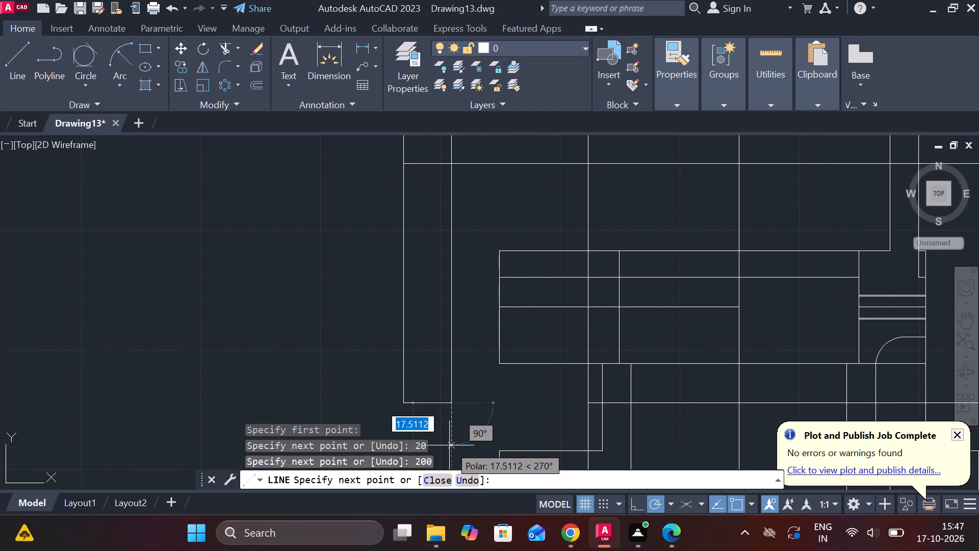
key("Escape")
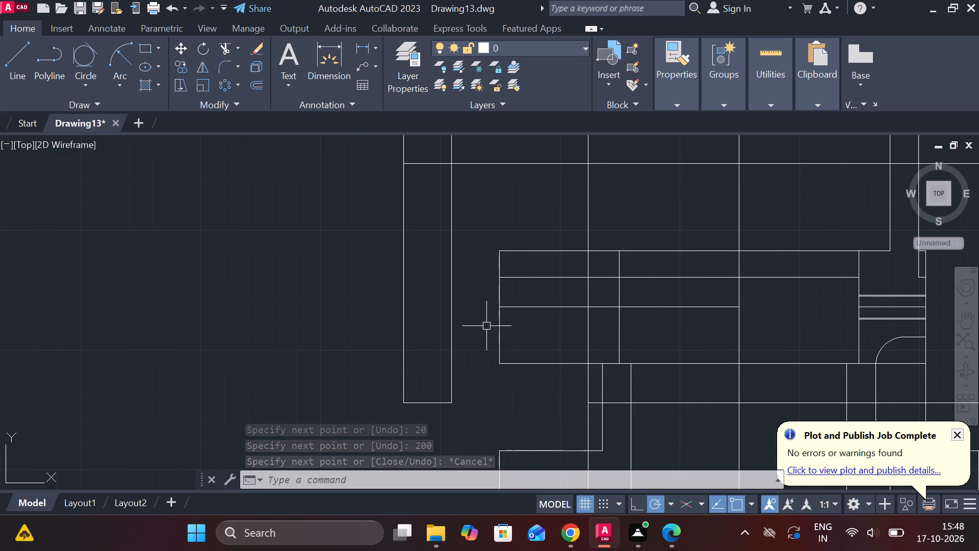
Trim the collar's top edge between the left inner vertical line and the short vertical line just right of it.
scroll(486, 326, "down", 1)
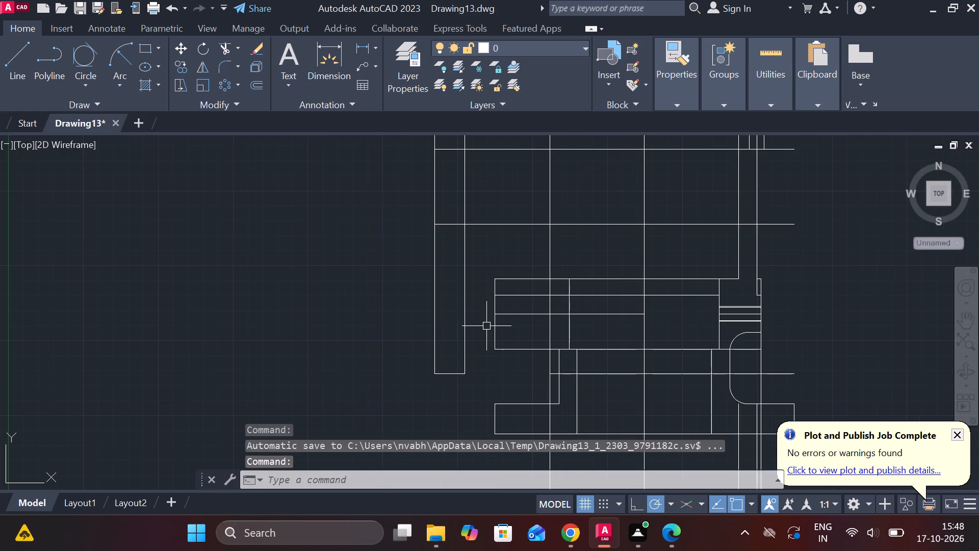
scroll(486, 326, "up", 1)
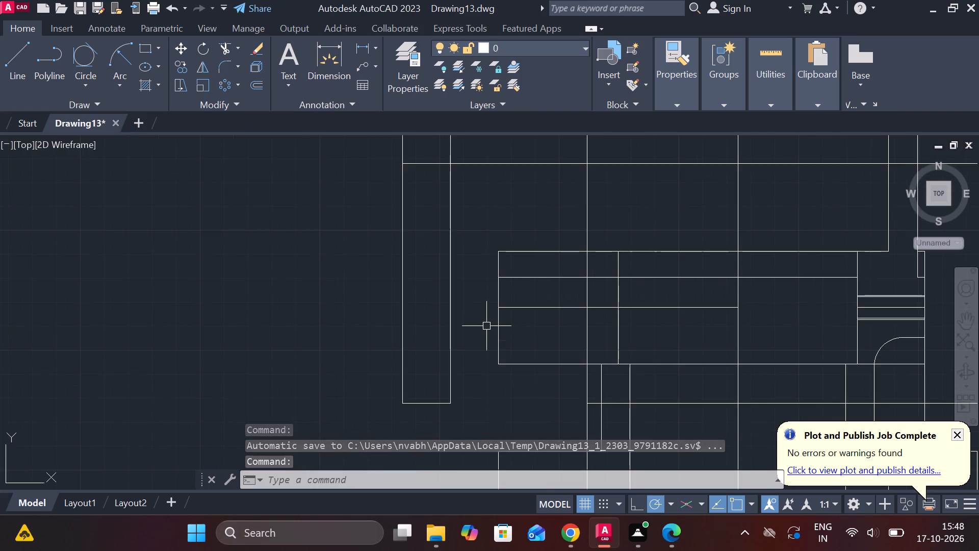
scroll(486, 326, "up", 1)
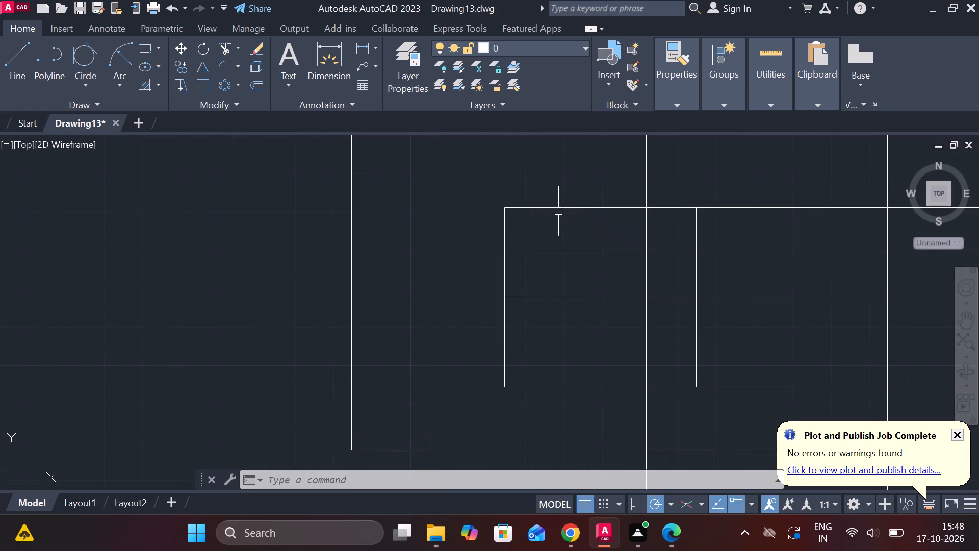
scroll(566, 223, "down", 2)
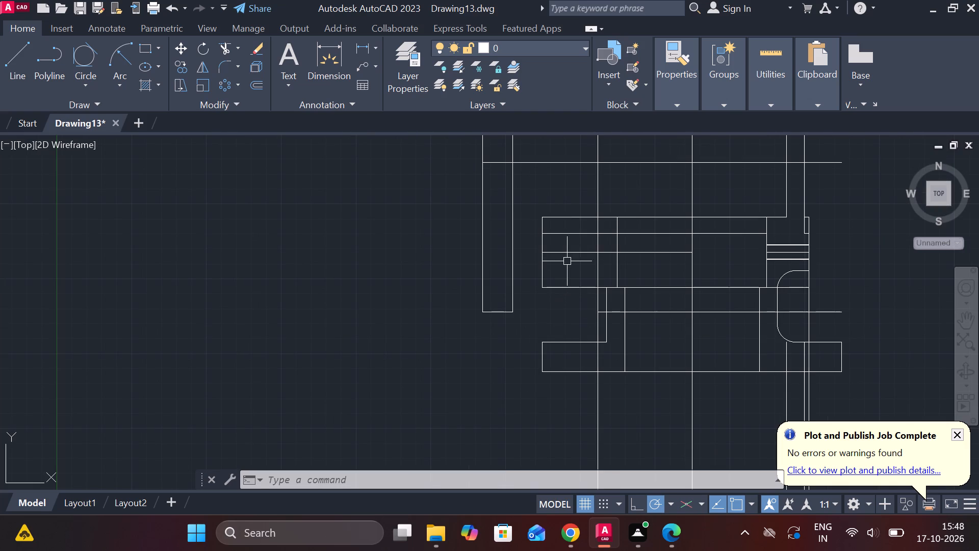
scroll(570, 221, "up", 2)
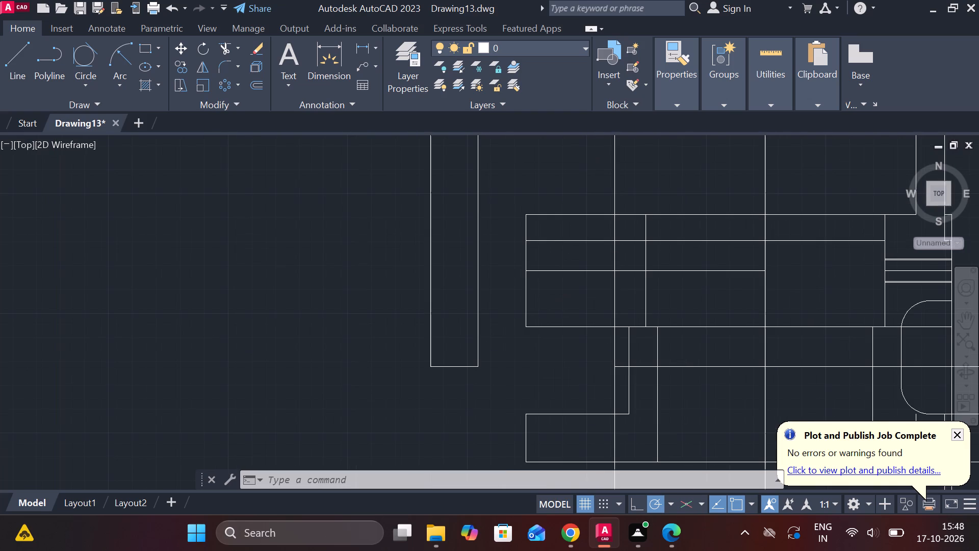
scroll(586, 214, "down", 2)
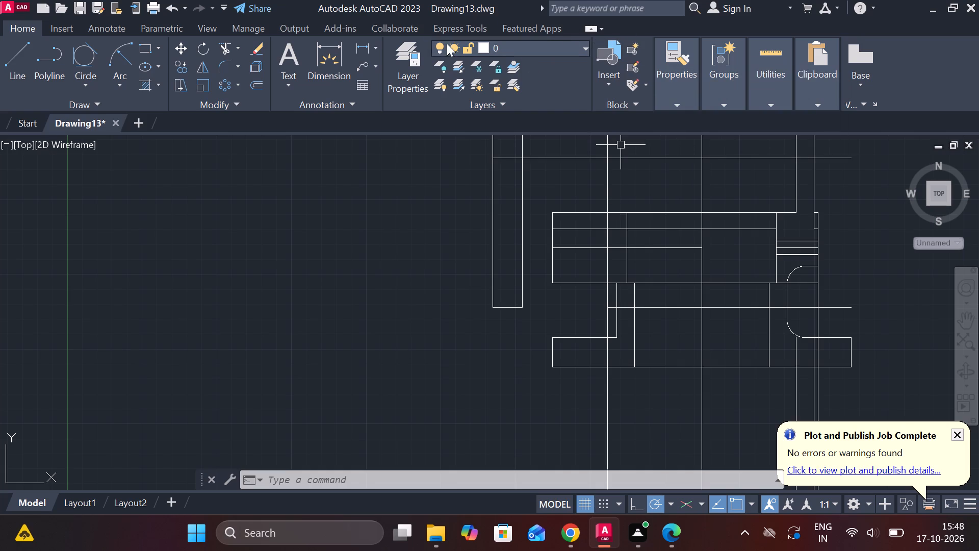
left_click(227, 45)
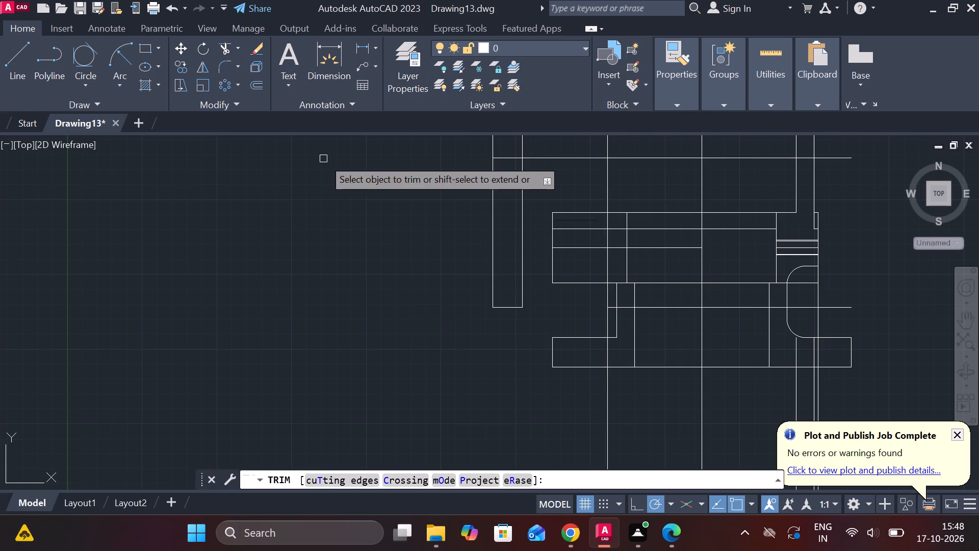
left_click(616, 214)
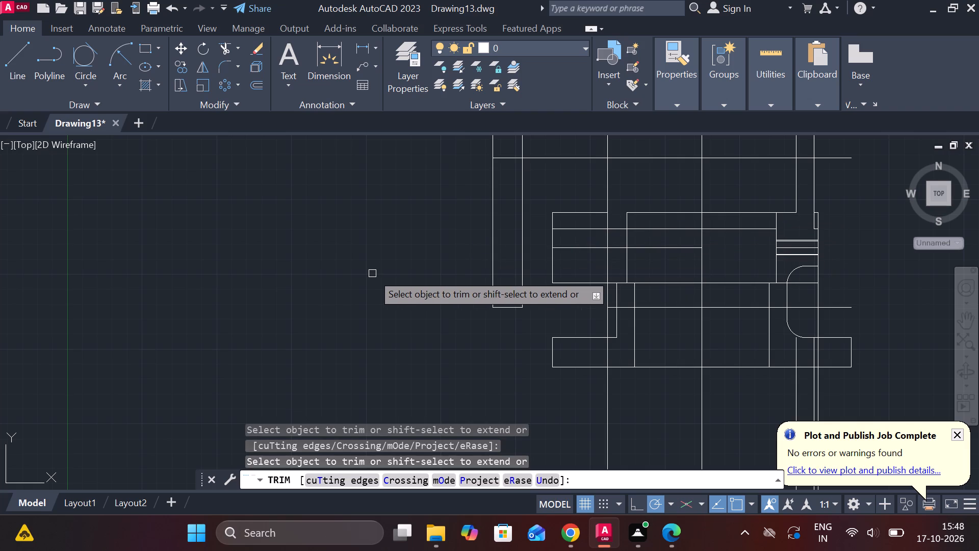
key("Escape")
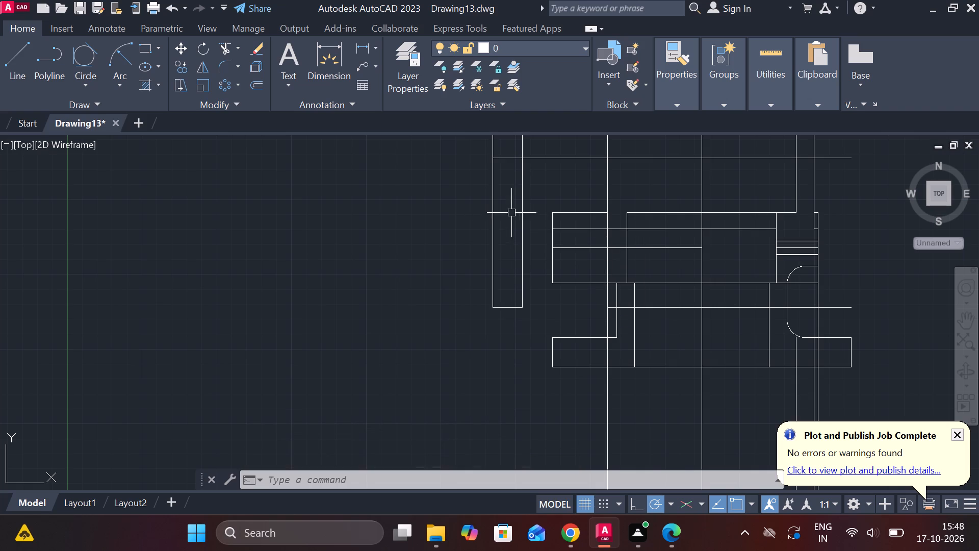
Copy the left piece of the collar's top edge from its midpoint 7 units straight down.
left_click(578, 214)
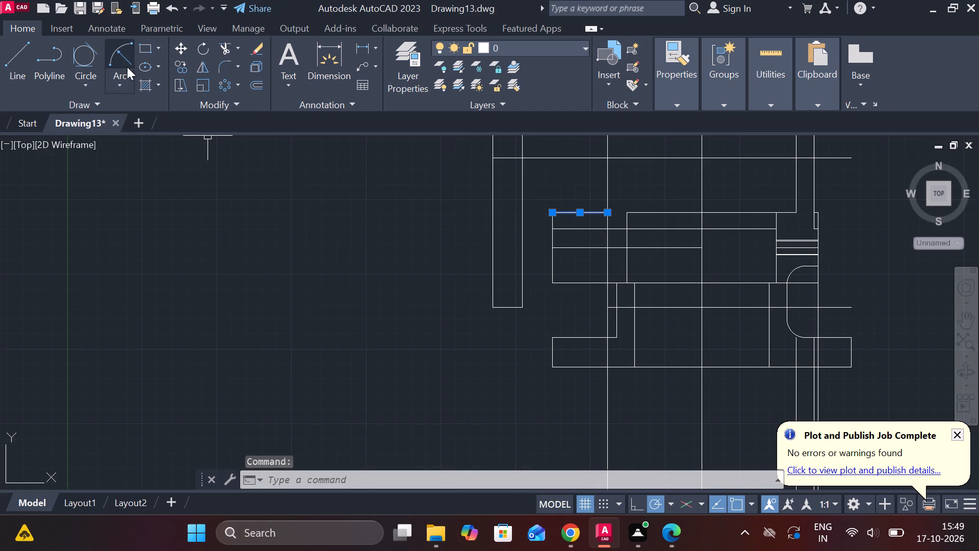
left_click(176, 65)
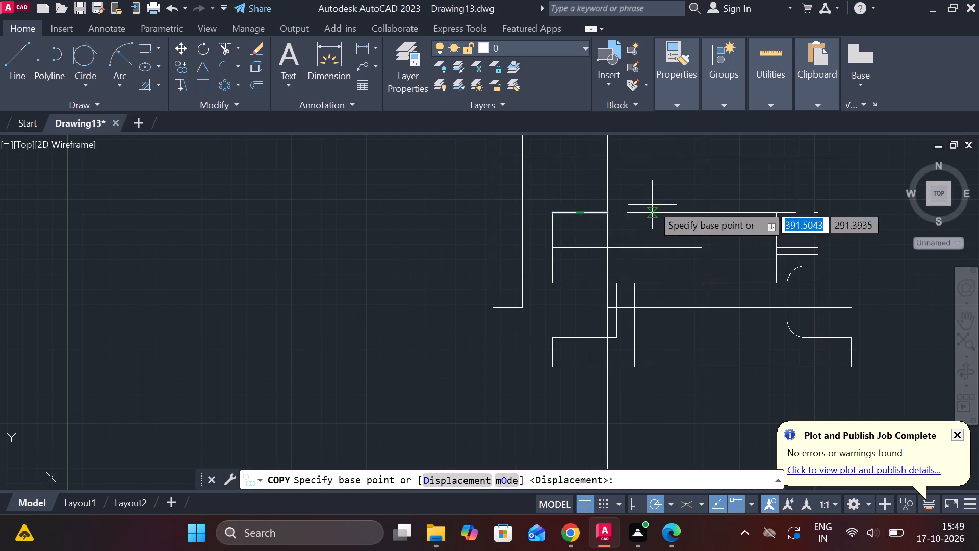
left_click(581, 212)
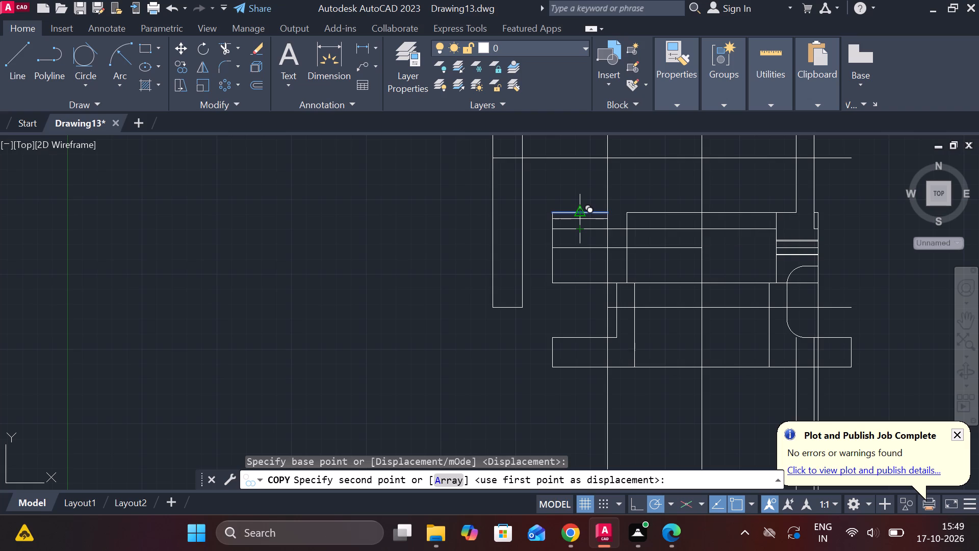
key("2")
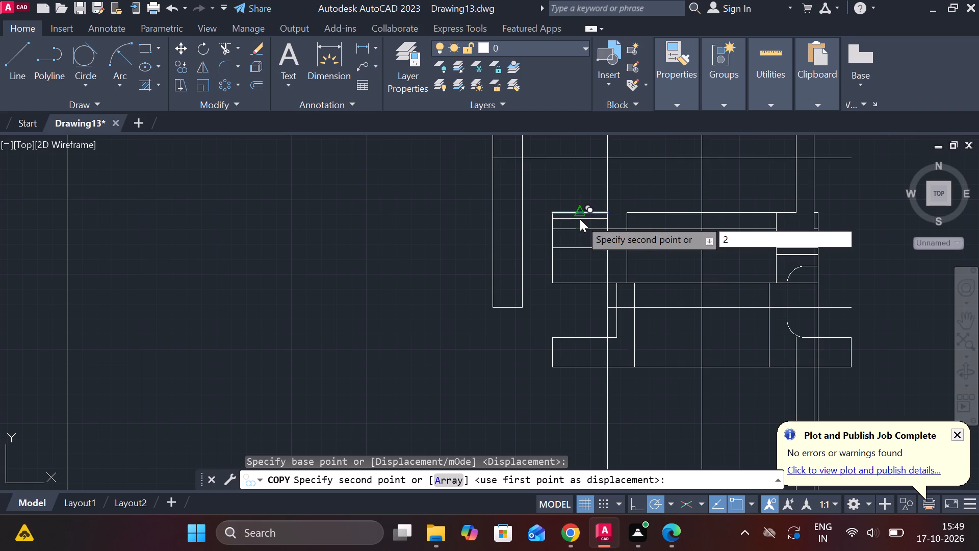
key("BackSpace")
key("7")
key("Return")
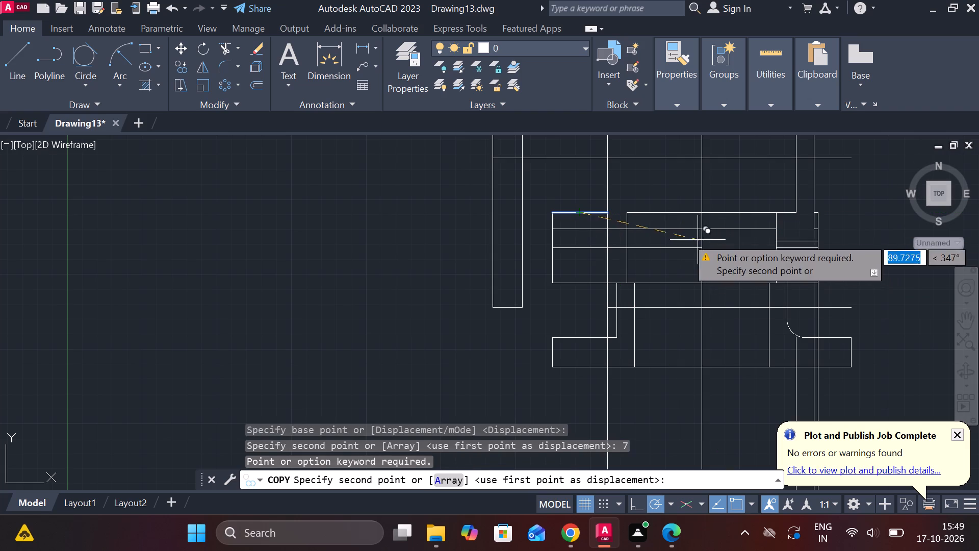
scroll(561, 232, "up", 3)
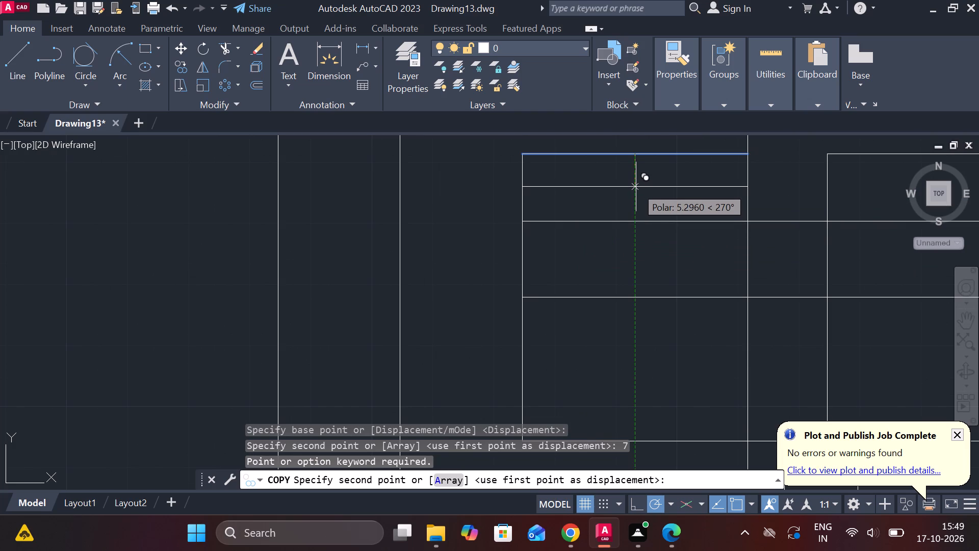
key("7")
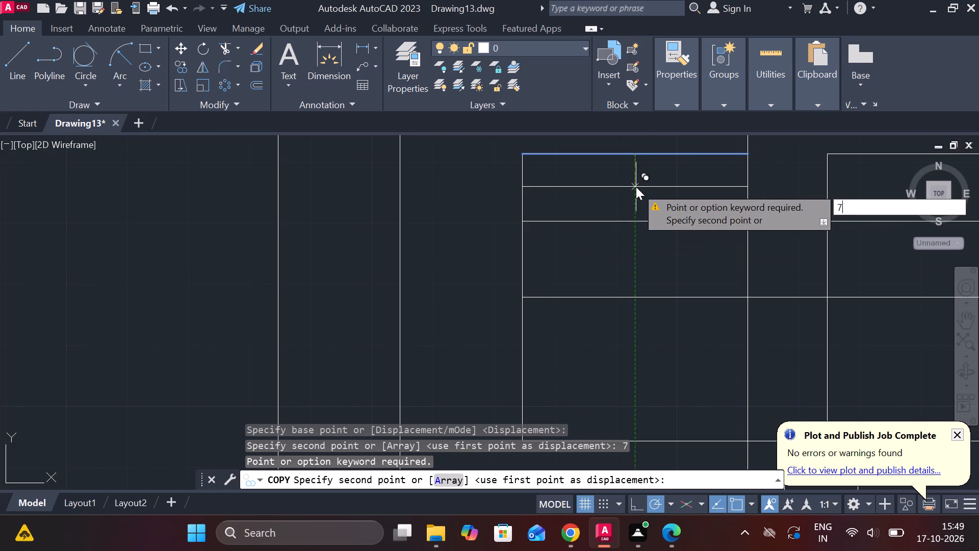
key("Return")
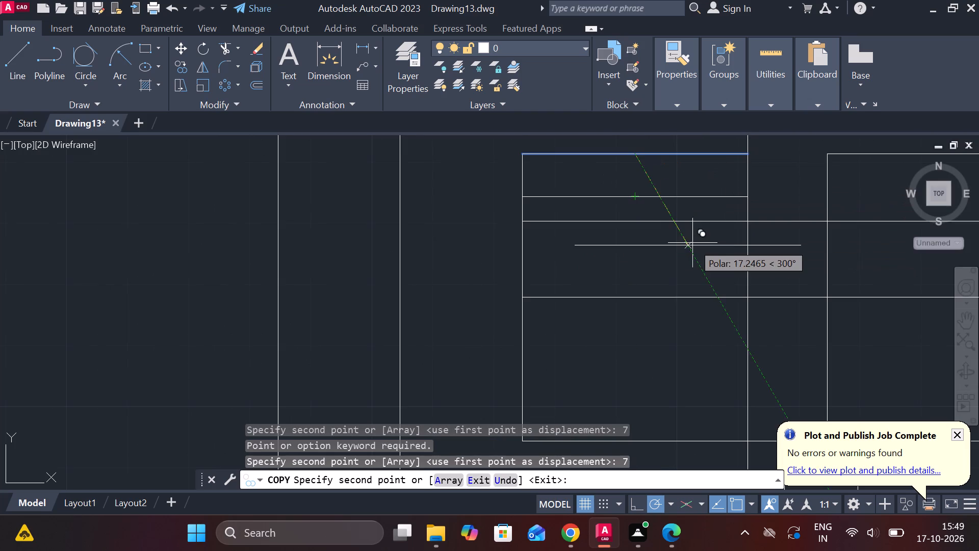
scroll(667, 239, "down", 3)
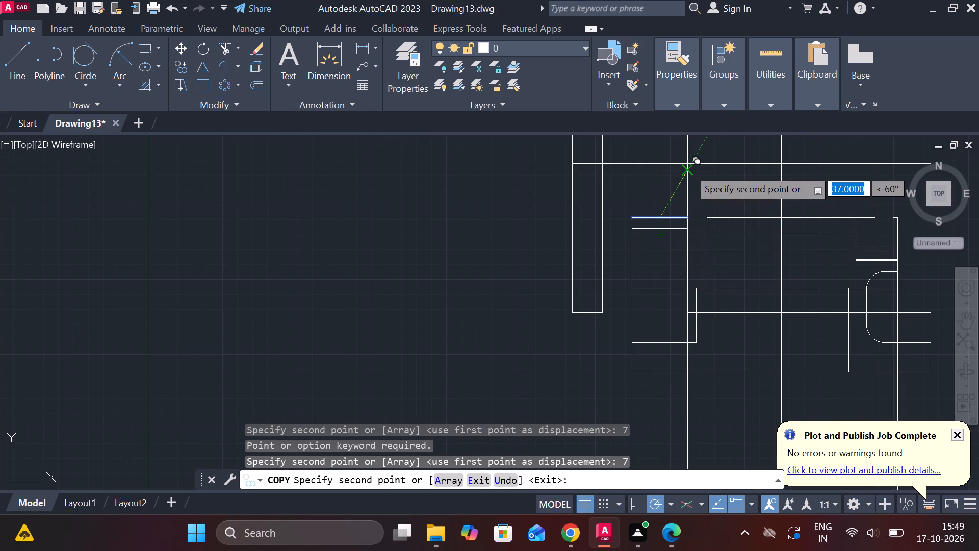
key("Escape")
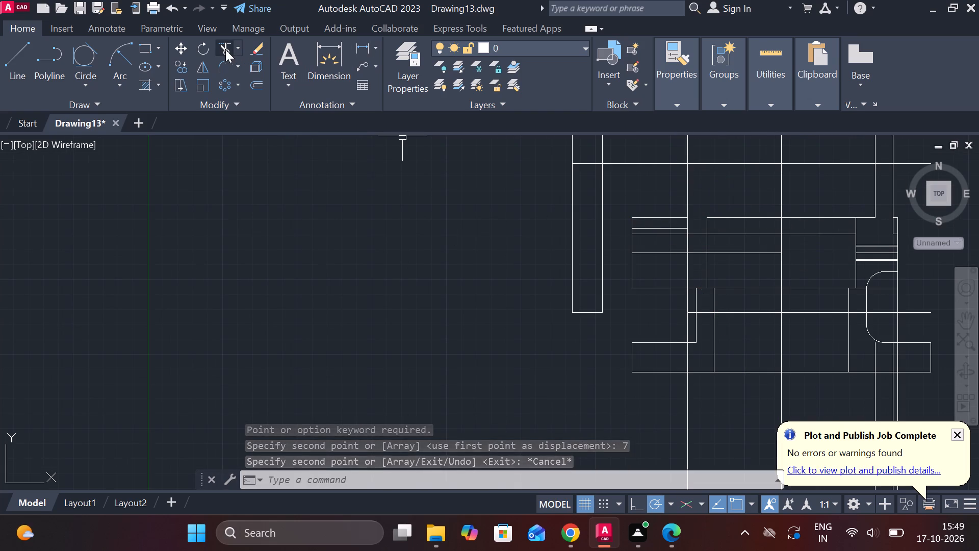
Trim away the left piece of the collar's original top edge and the vertical stub above its copy.
left_click(225, 49)
left_click(647, 216)
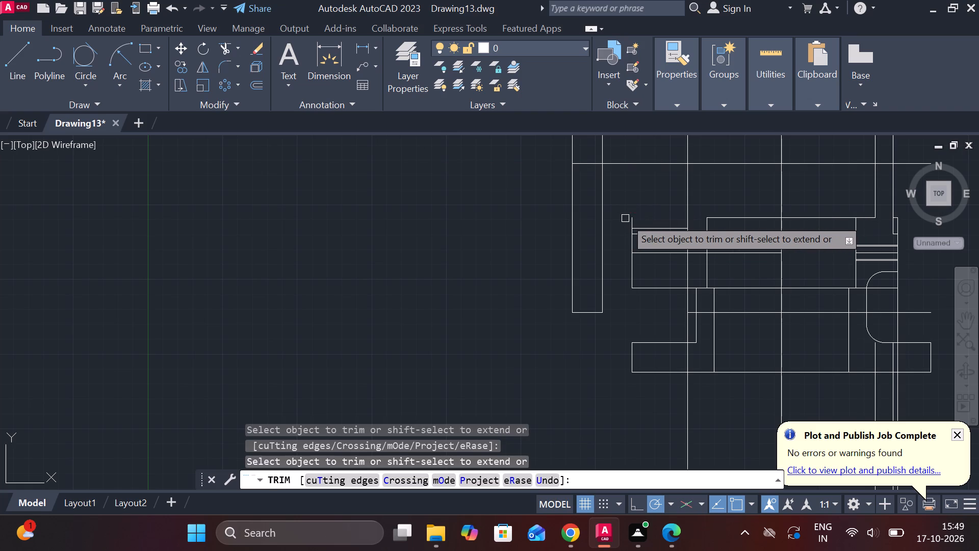
left_click(633, 218)
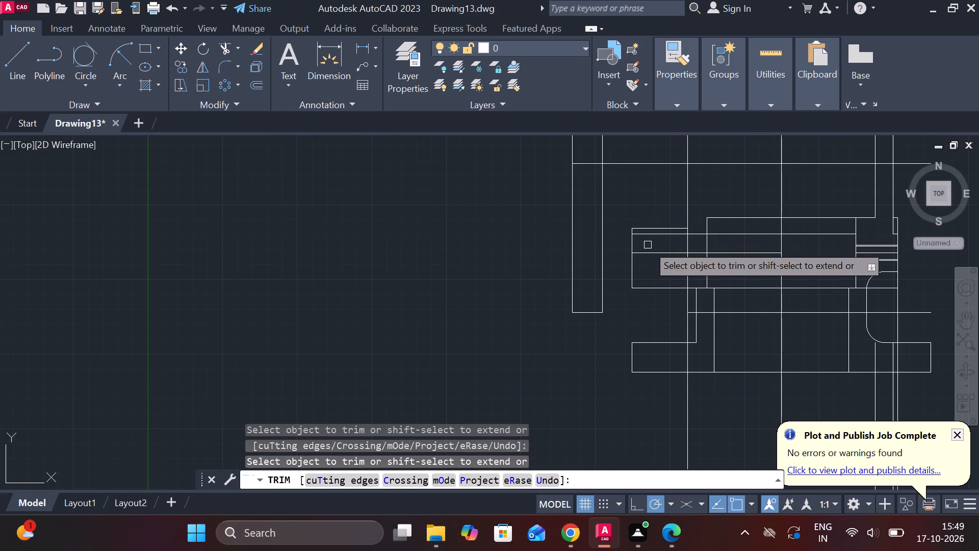
Trim the horizontal line just below the collar's lowered left edge, removing its piece outside the left inner vertical line.
left_click(656, 237)
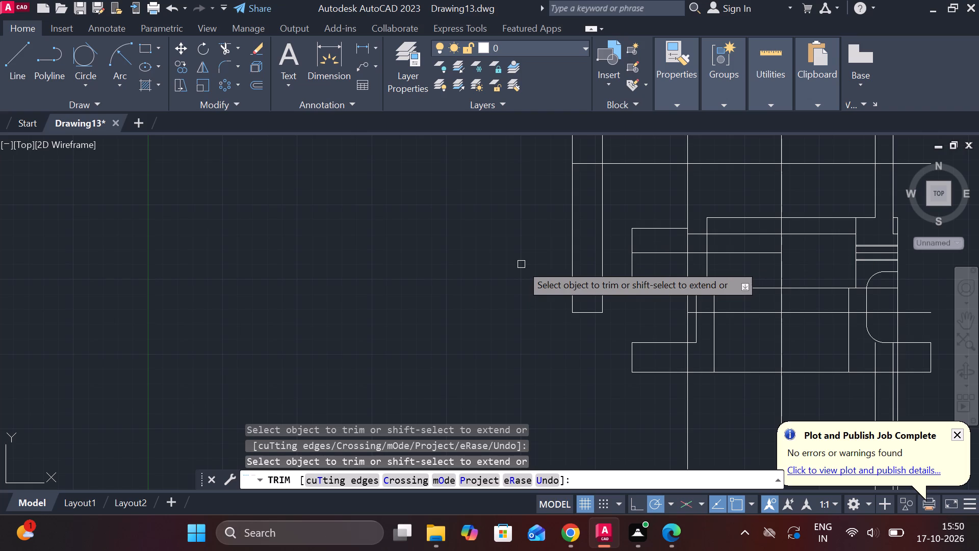
key("Escape")
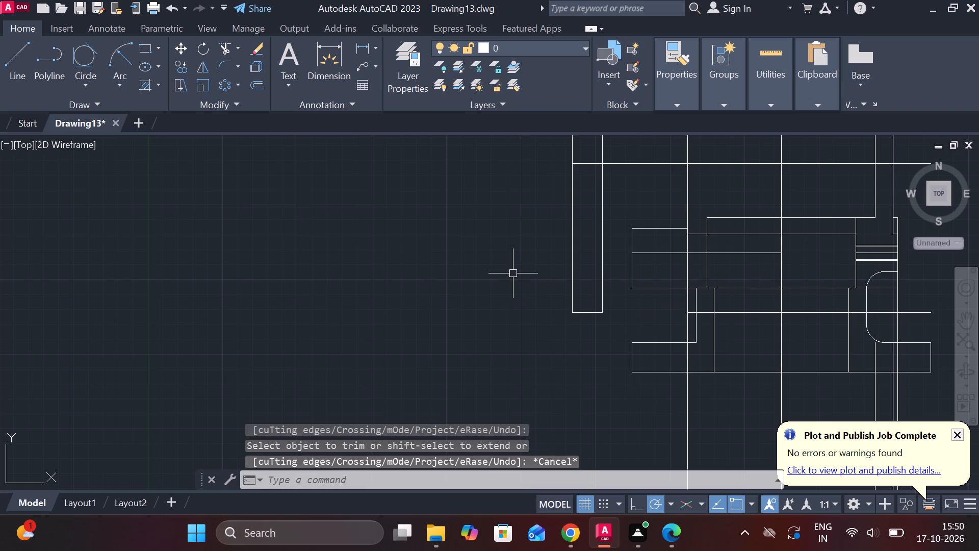
Extend the collar's top edge left to the inner vertical line, and the lowered left edge to the left side wall's outer line.
type("EX")
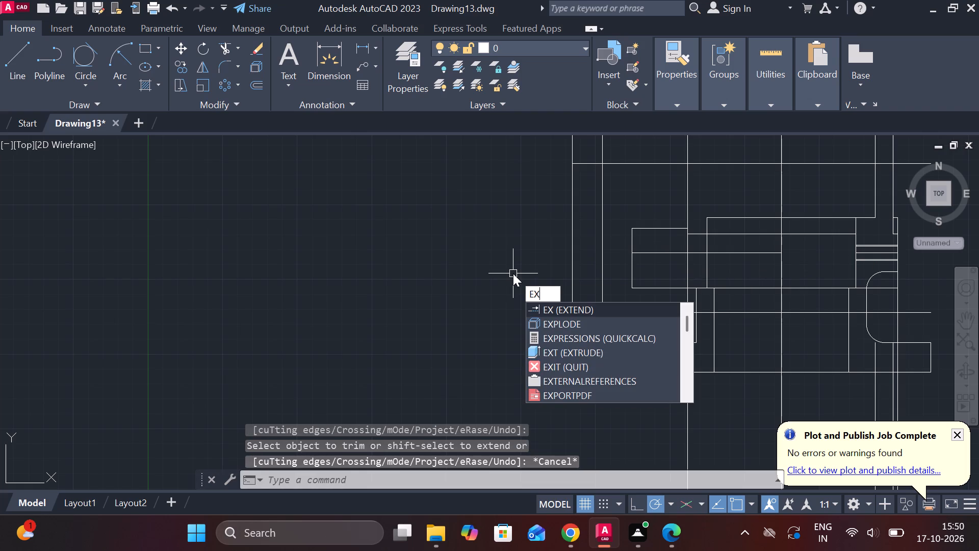
key("Return")
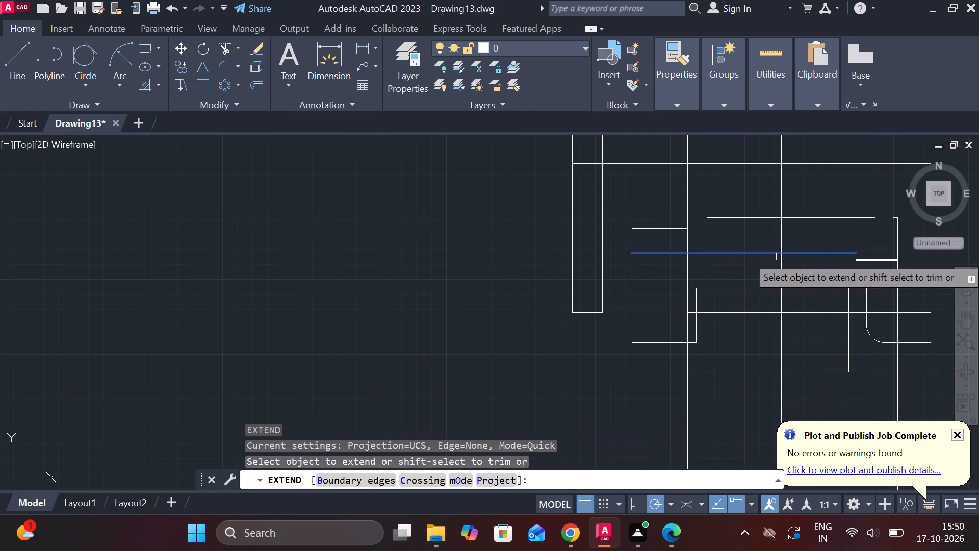
left_click(742, 218)
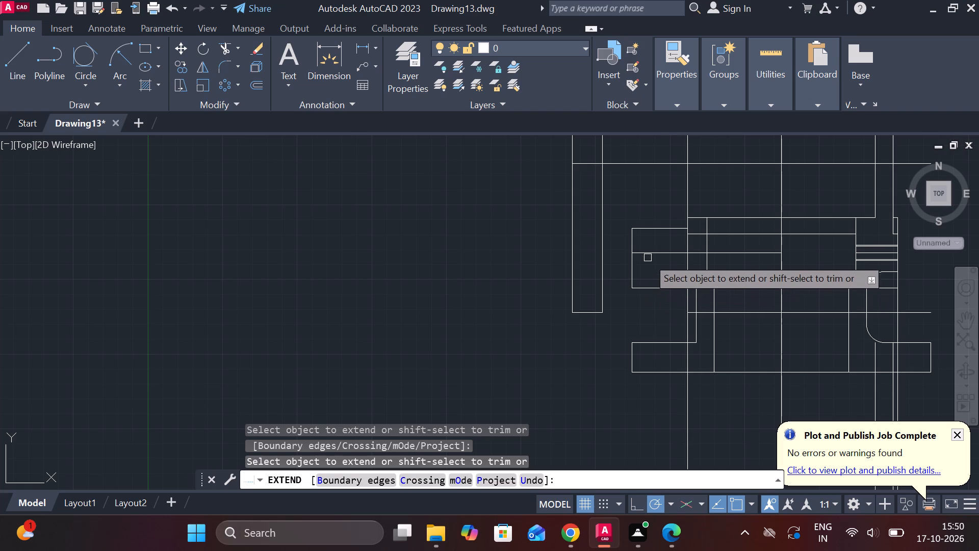
left_click(654, 231)
left_click(617, 228)
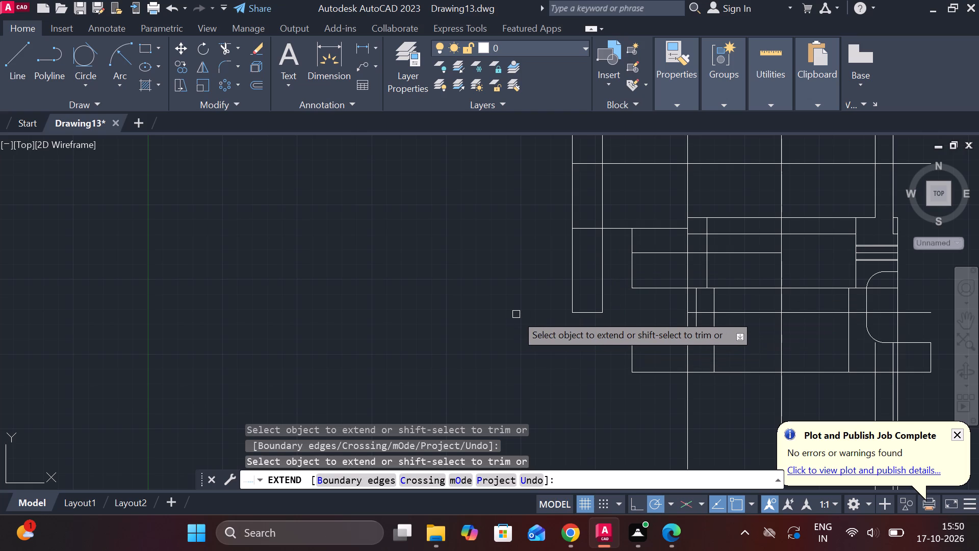
key("Escape")
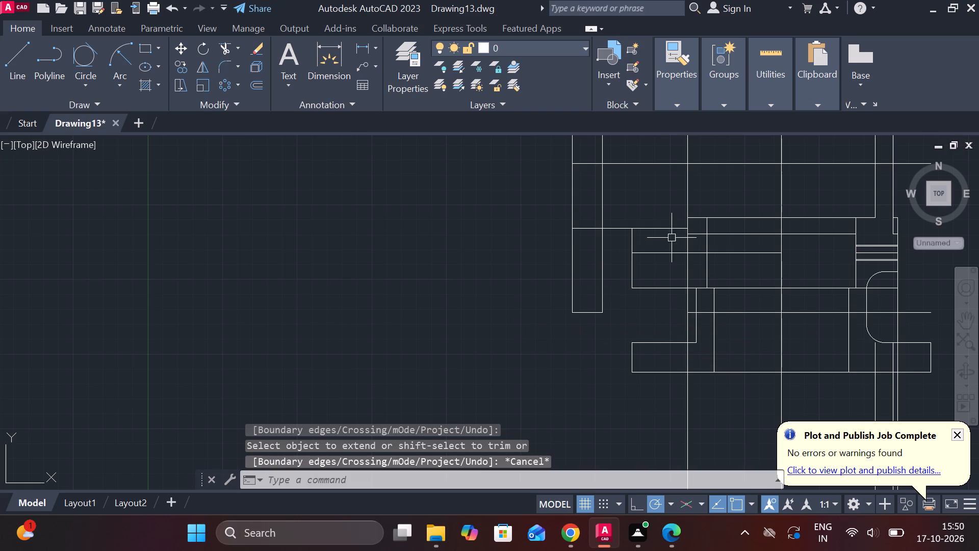
Copy the extended left edge line 12 units straight down, using the collar's upper-left corner as base point.
left_click(663, 228)
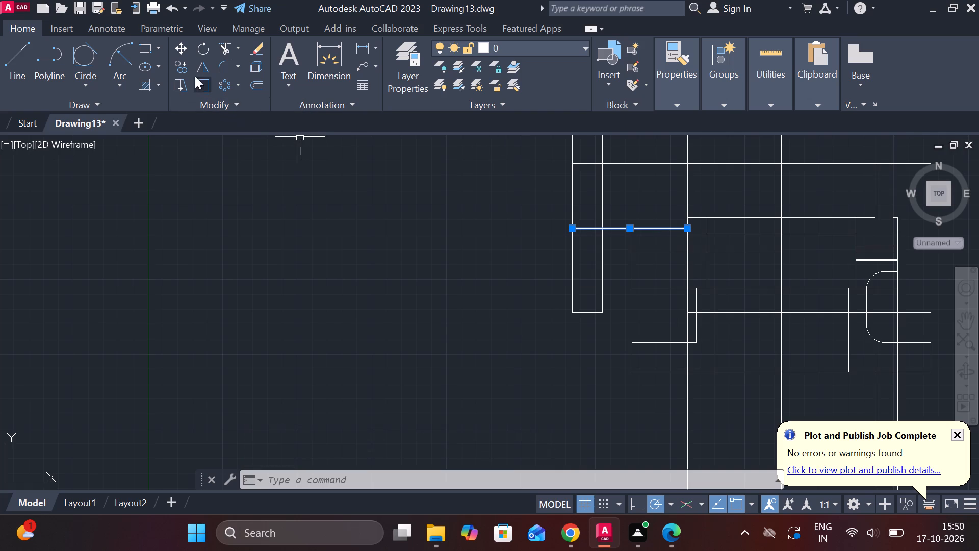
left_click(182, 67)
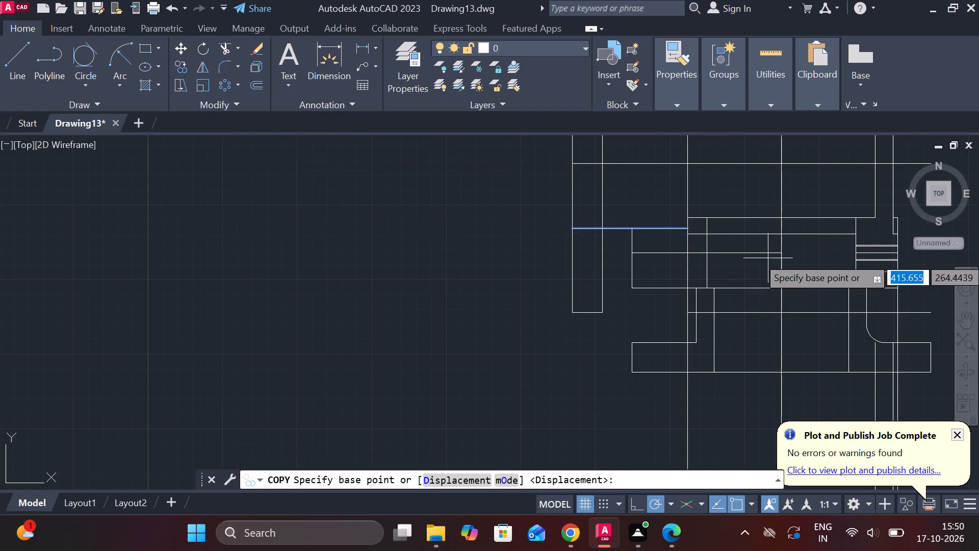
left_click(637, 230)
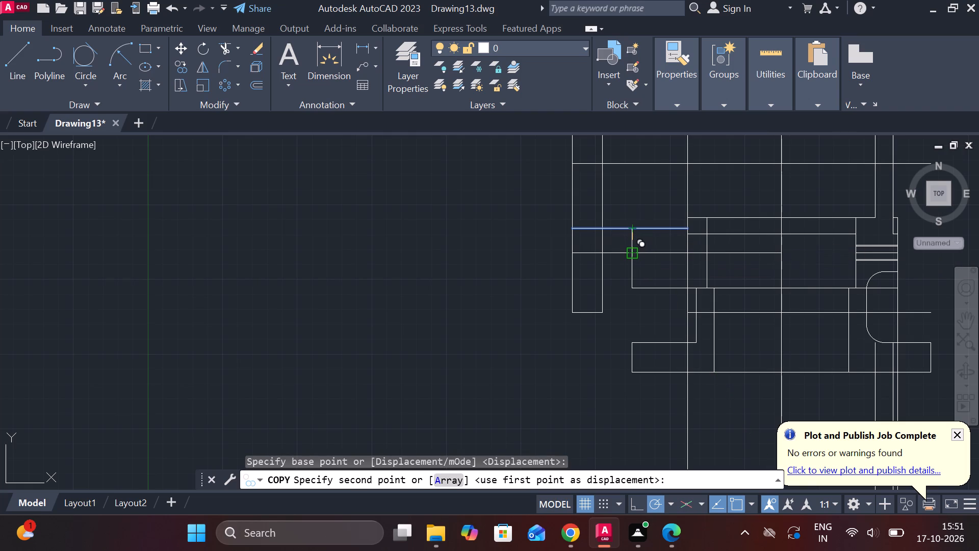
type("12")
key("Return")
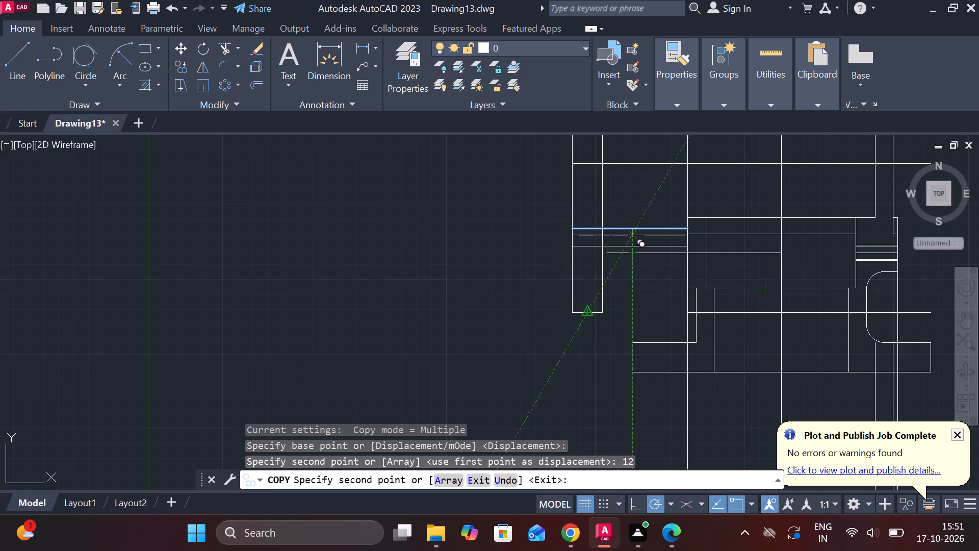
key("Escape")
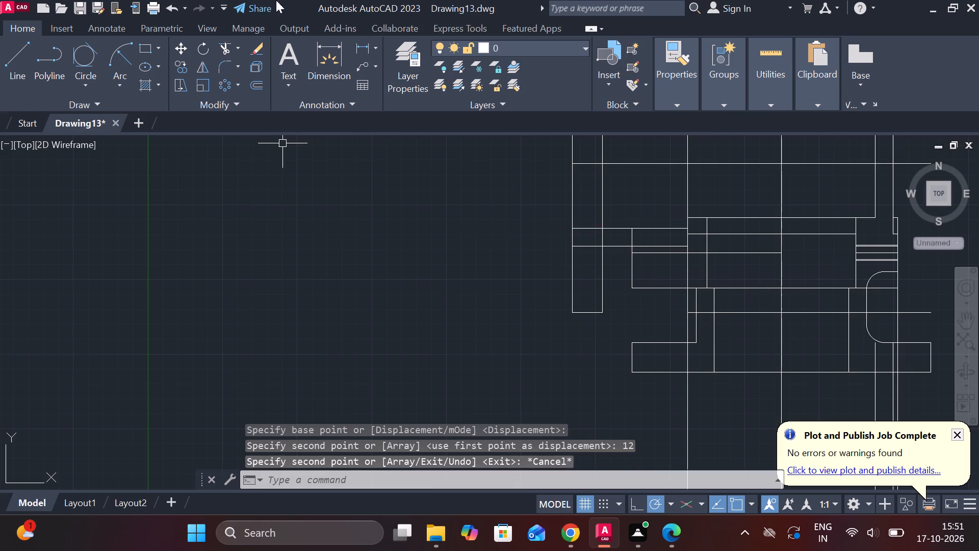
Check the vertical spacing between the extended line and its copy with a linear dimension at the left side wall.
left_click(366, 46)
left_click(576, 234)
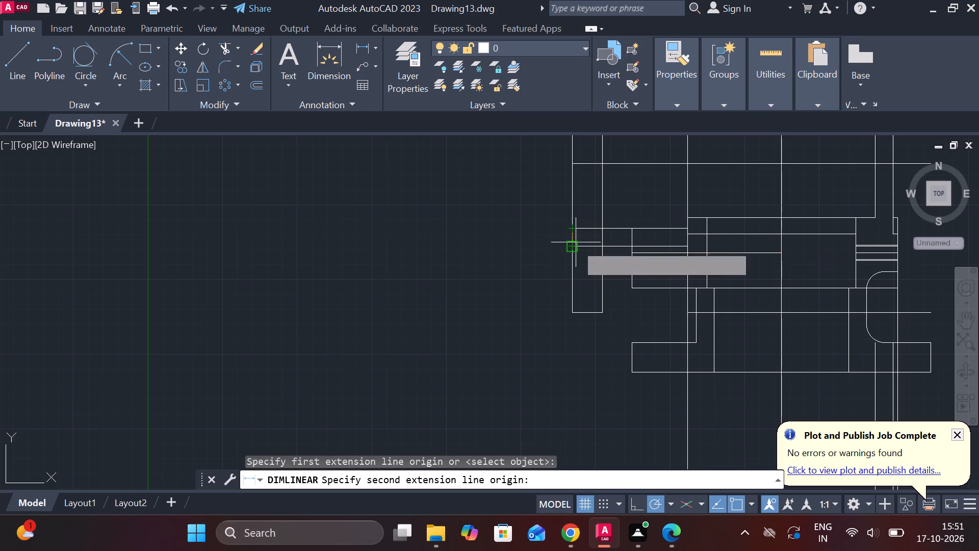
left_click(576, 244)
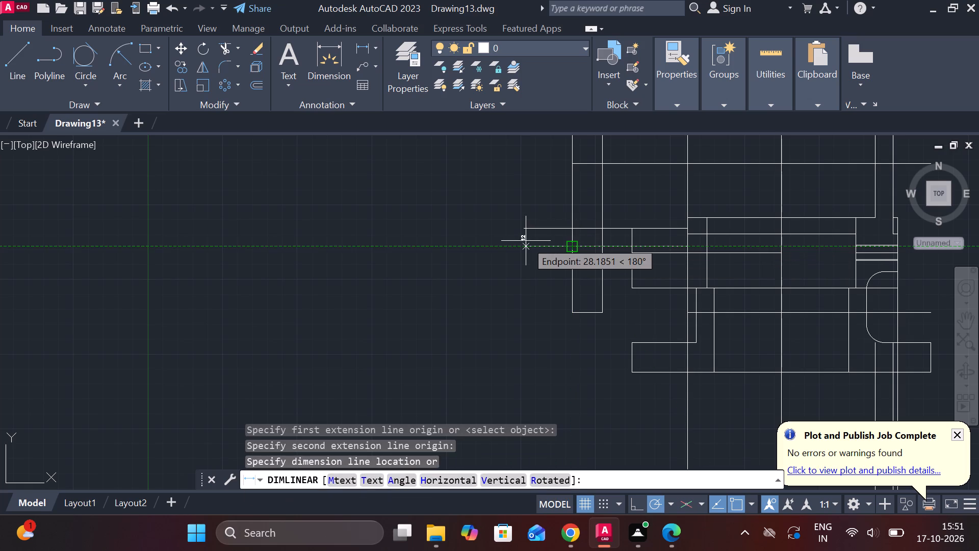
scroll(526, 241, "up", 3)
scroll(526, 241, "down", 1)
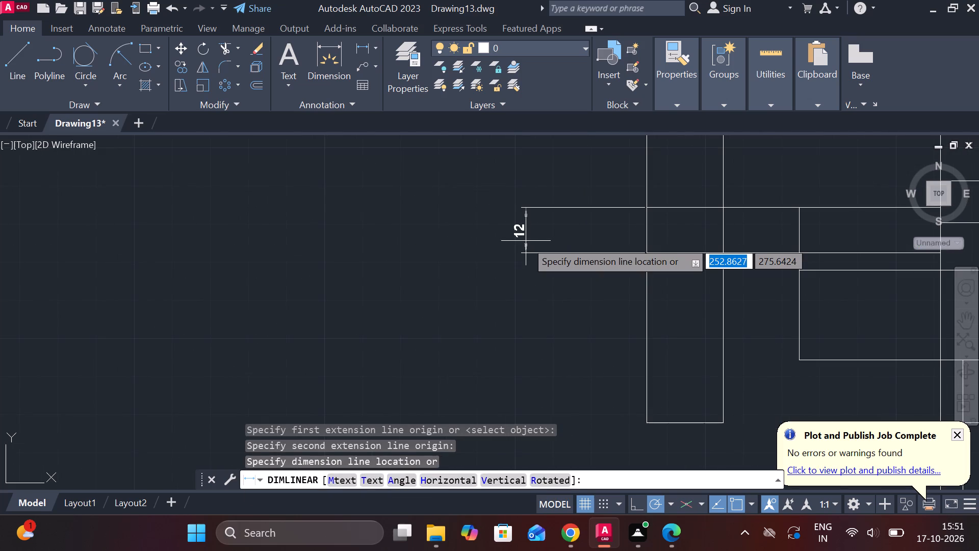
key("Escape")
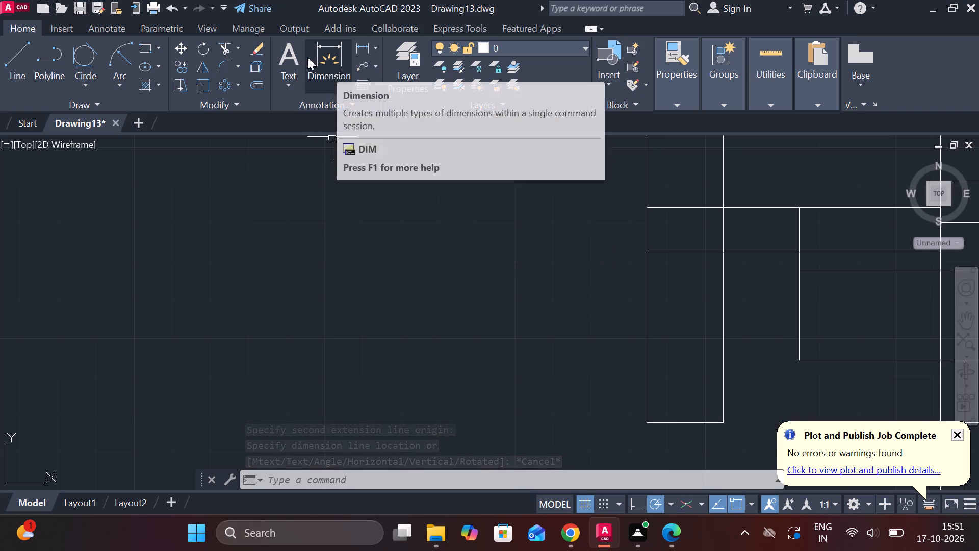
Trim the copied line inside the left side wall and the wall's inner line from the copy up to the long horizontal line above.
left_click(228, 48)
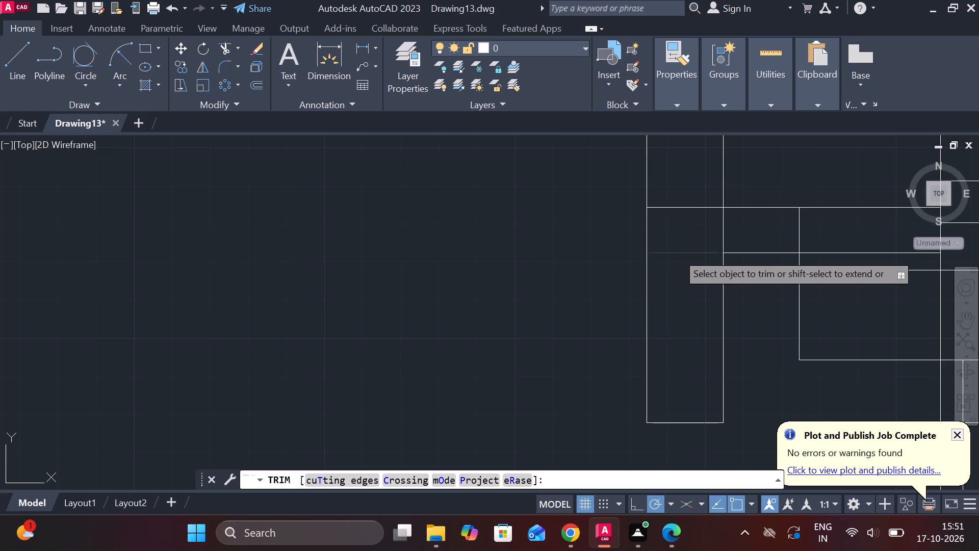
left_click(677, 253)
left_click(726, 227)
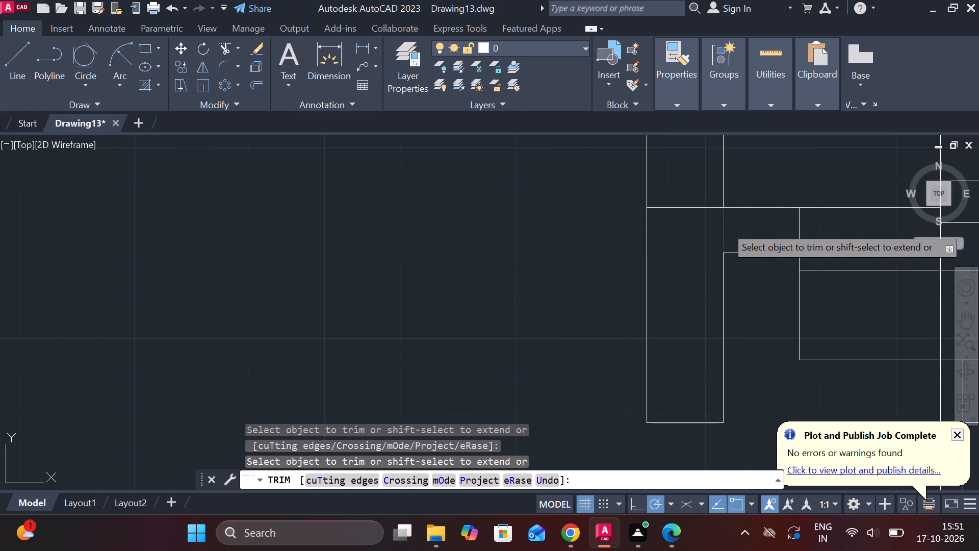
scroll(722, 184, "down", 2)
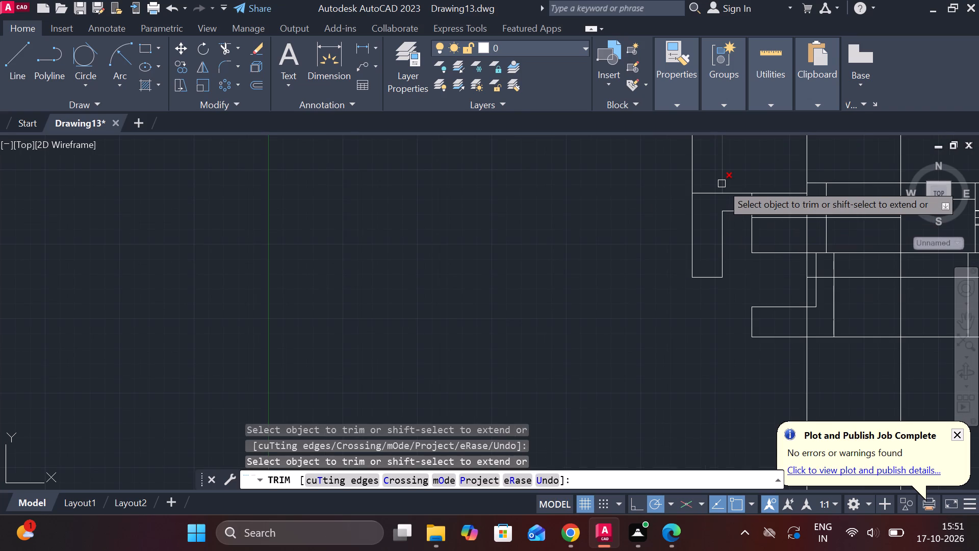
scroll(664, 171, "down", 2)
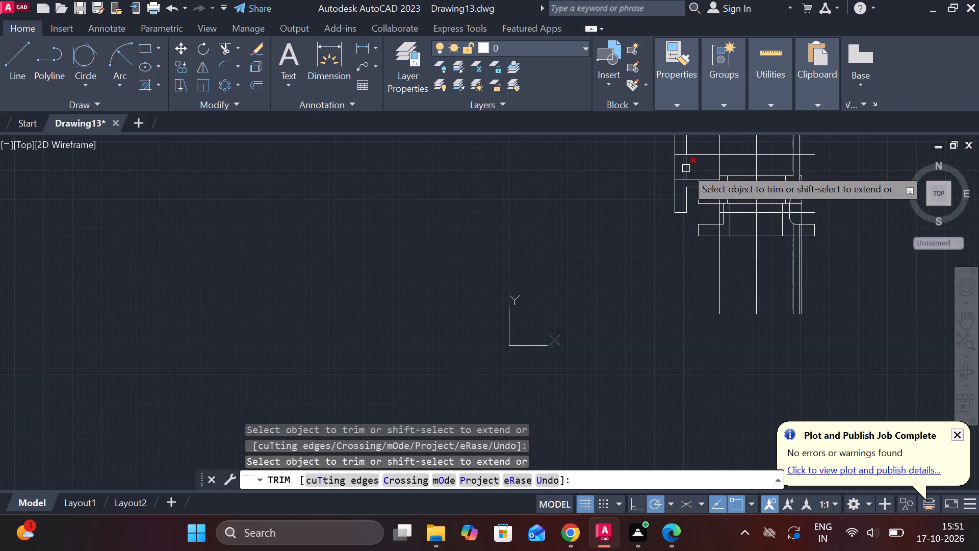
left_click(686, 168)
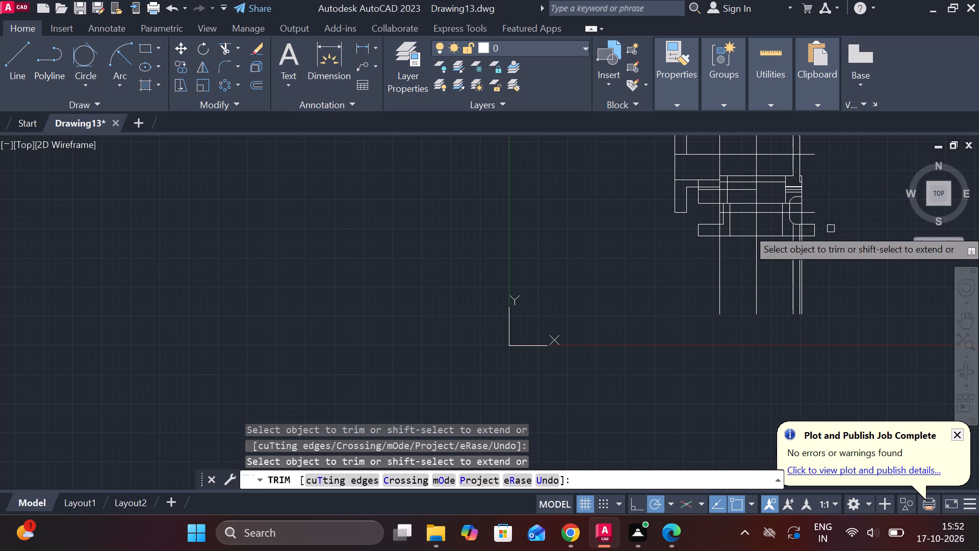
Trim away the collar's left end, removing its vertical edge, middle line and bottom edge outside the left inner vertical line.
scroll(659, 223, "up", 1)
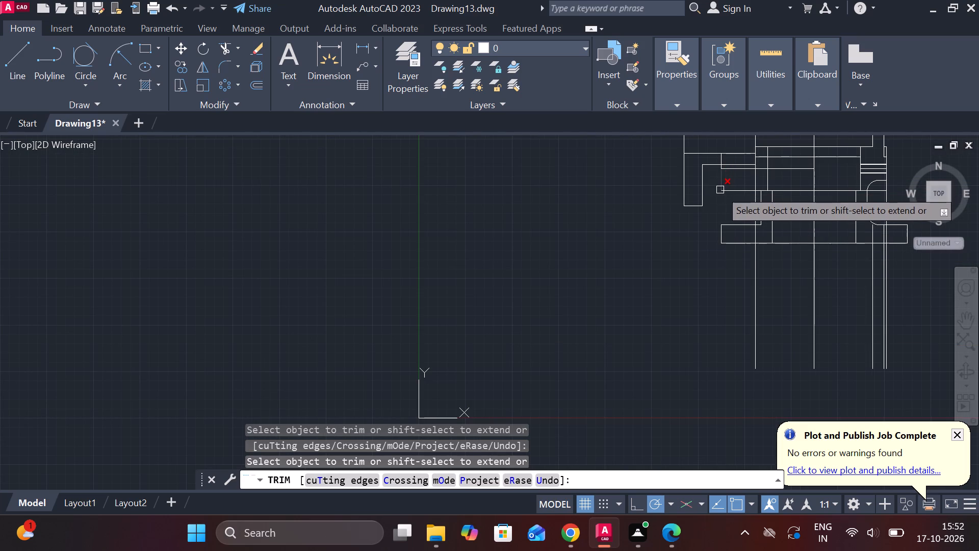
left_click(724, 159)
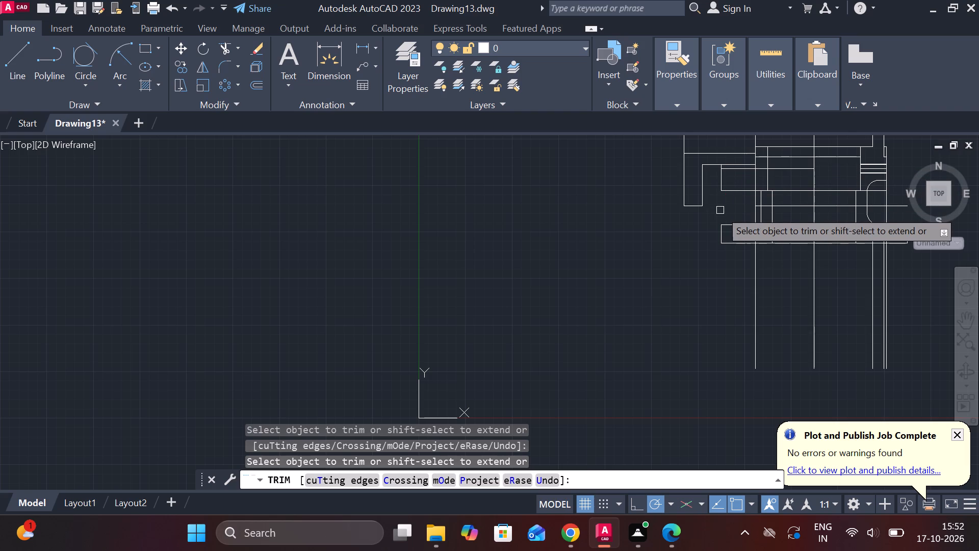
left_click(740, 172)
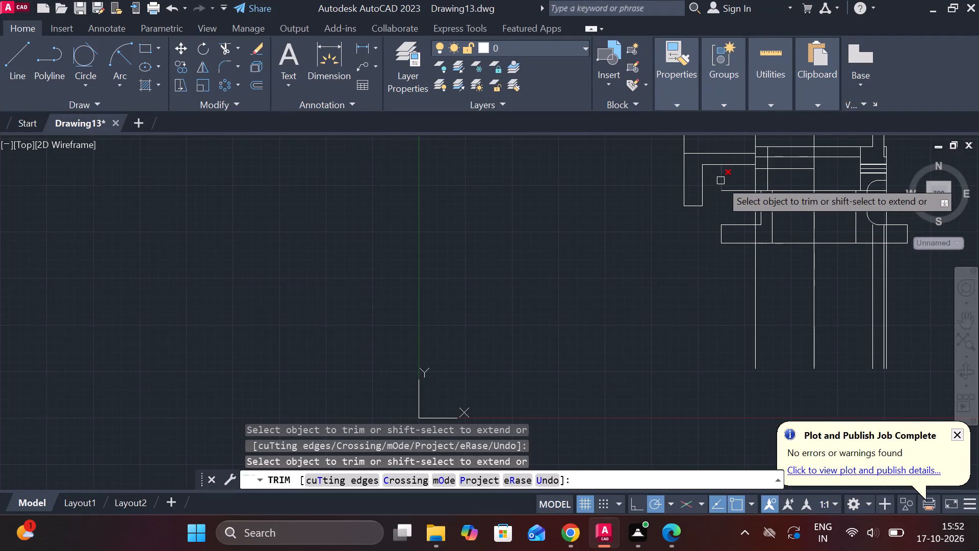
left_click(720, 181)
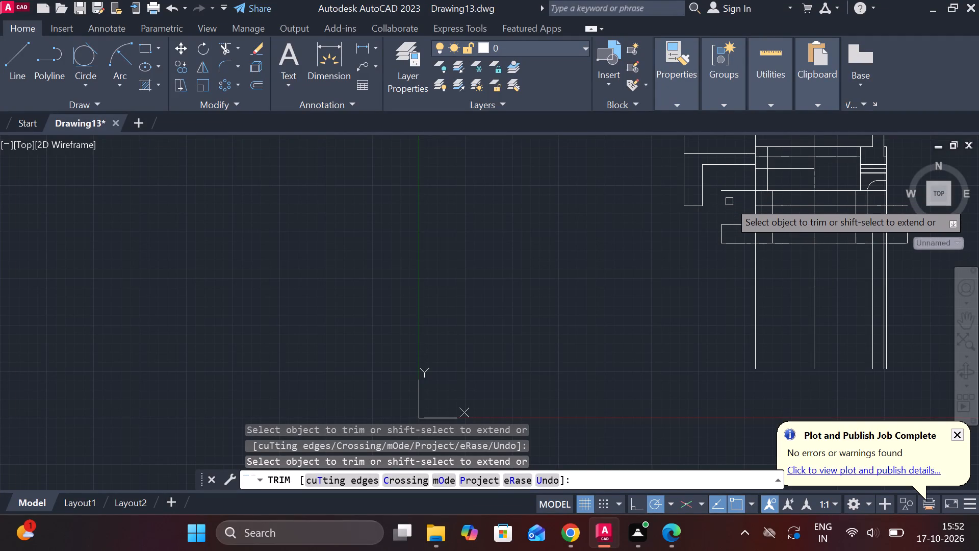
scroll(729, 202, "up", 1)
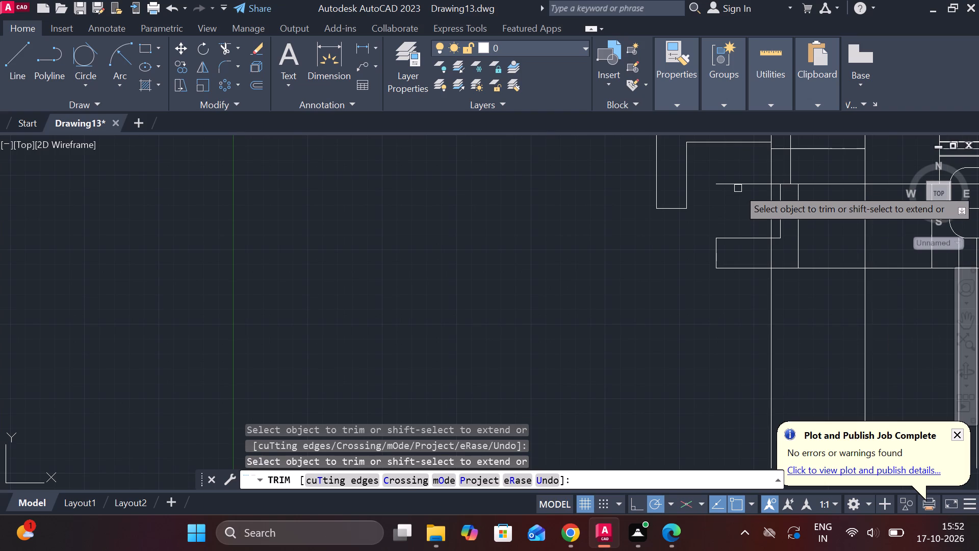
left_click(738, 187)
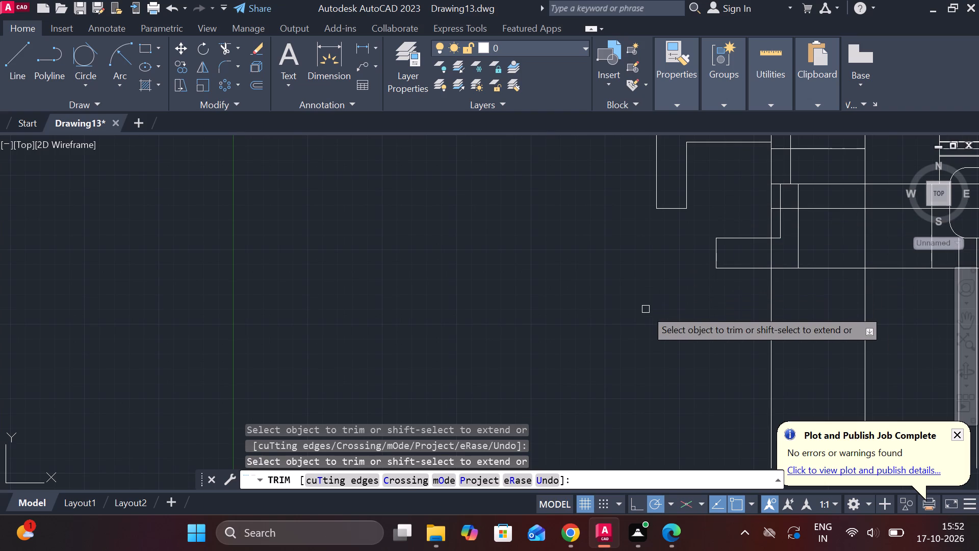
Trim away the horizontal construction line segments inside the collar and the vertical line above the collar's upper-left corner.
scroll(677, 307, "down", 1)
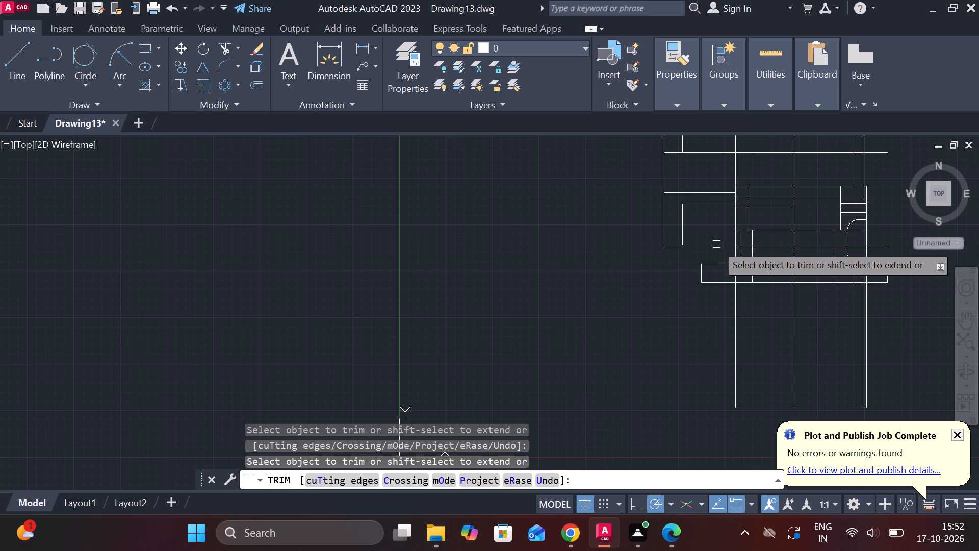
scroll(716, 244, "up", 1)
scroll(716, 244, "down", 2)
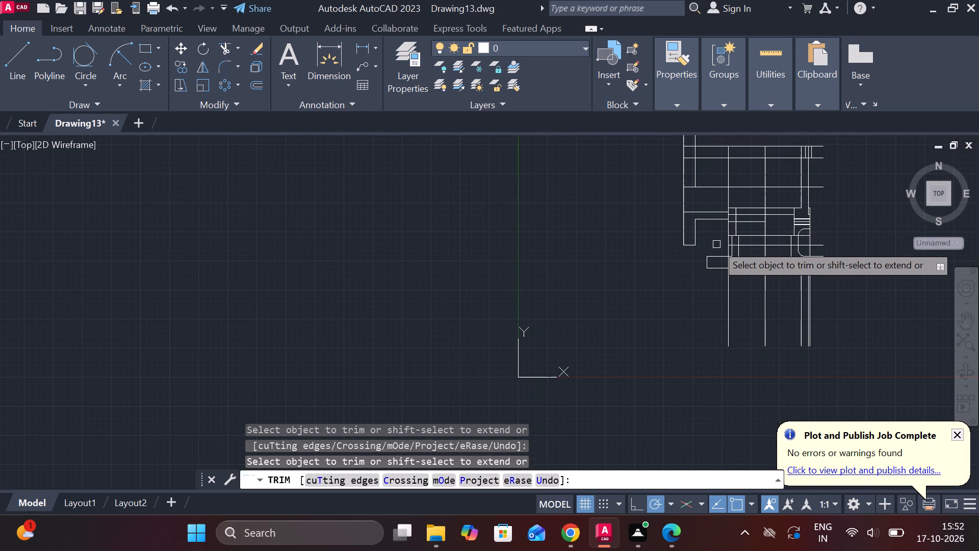
scroll(855, 209, "up", 2)
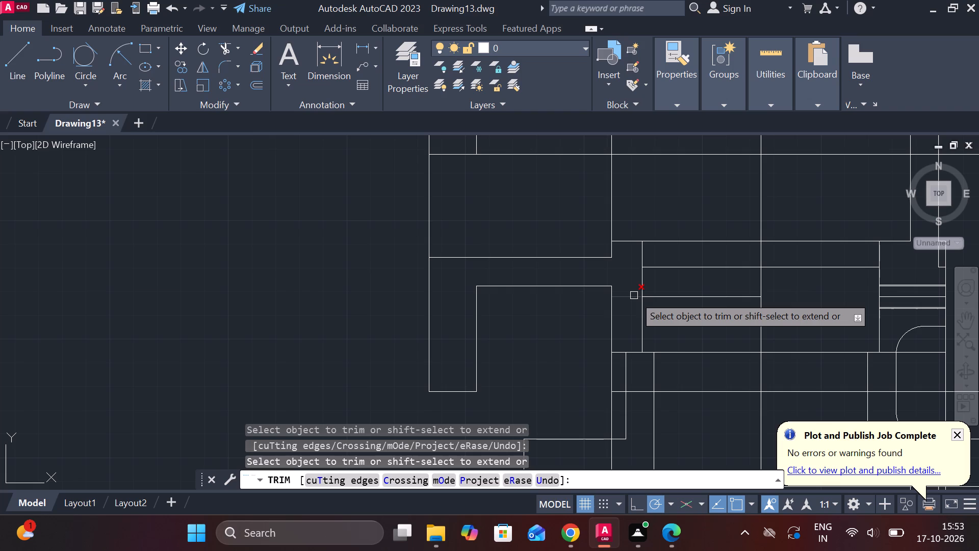
left_click(634, 295)
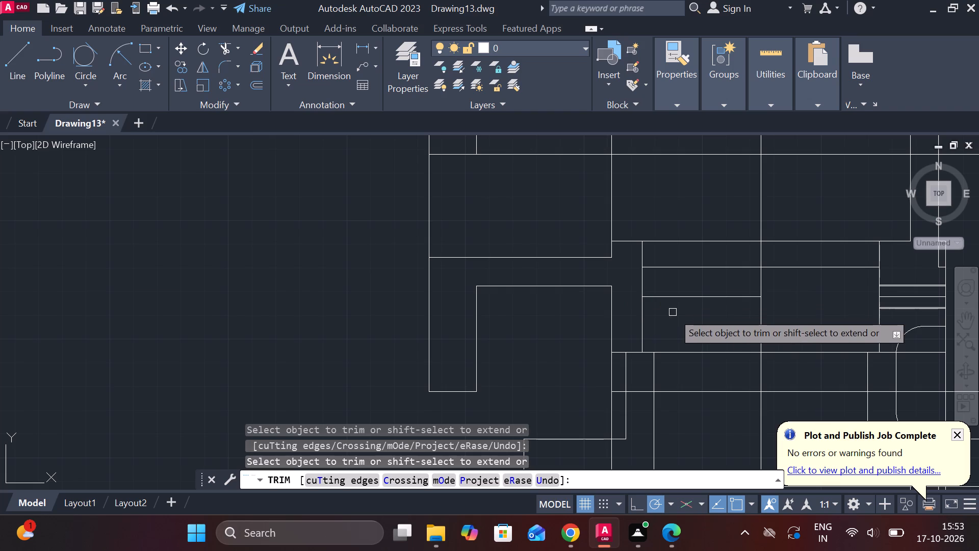
left_click(691, 297)
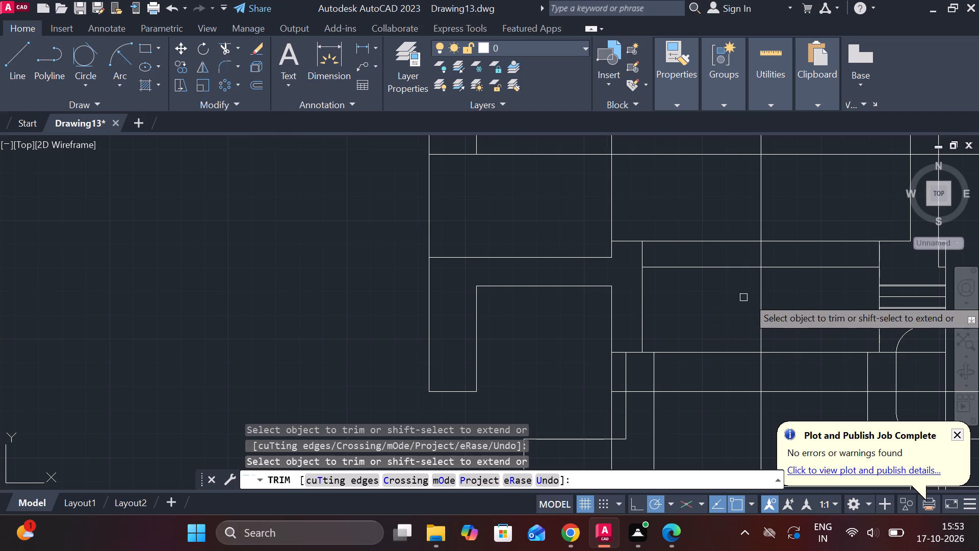
left_click(828, 270)
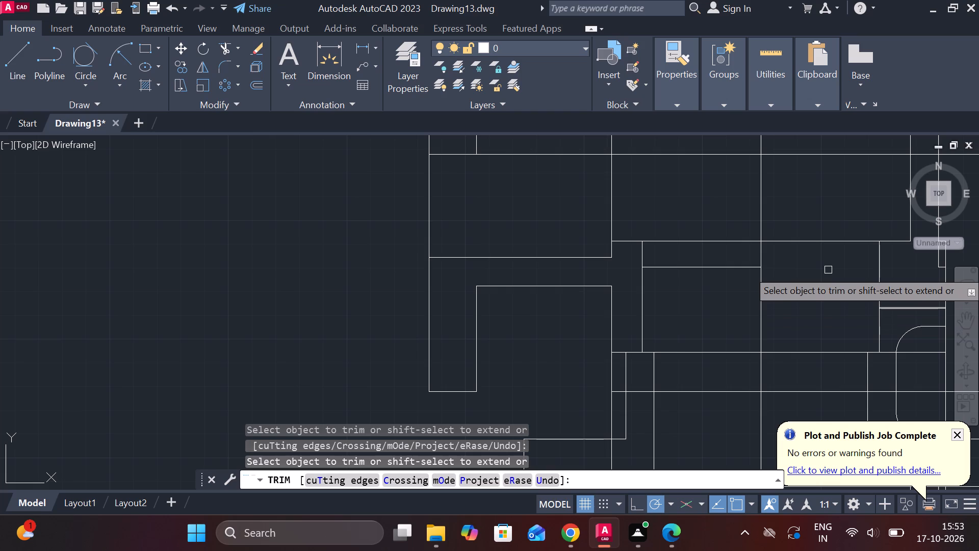
left_click(693, 271)
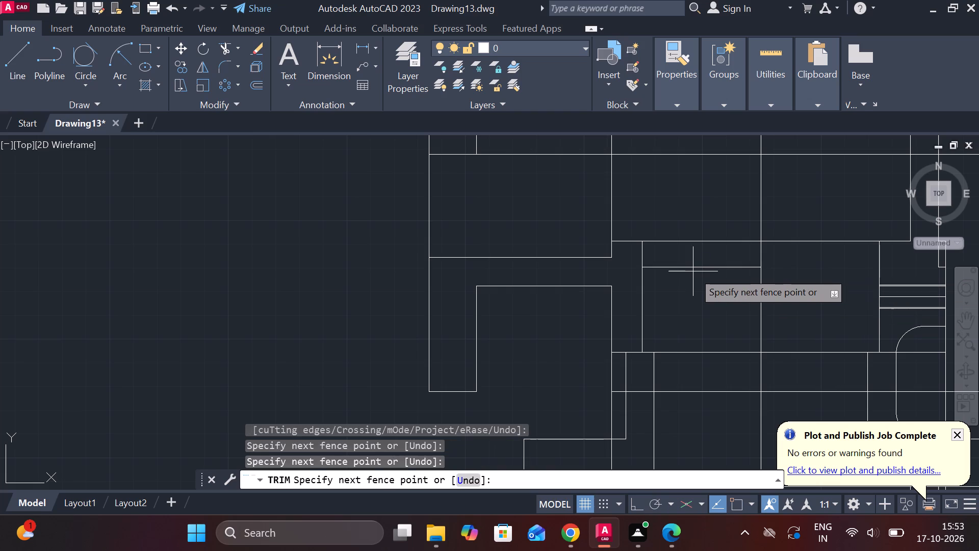
left_click(698, 264)
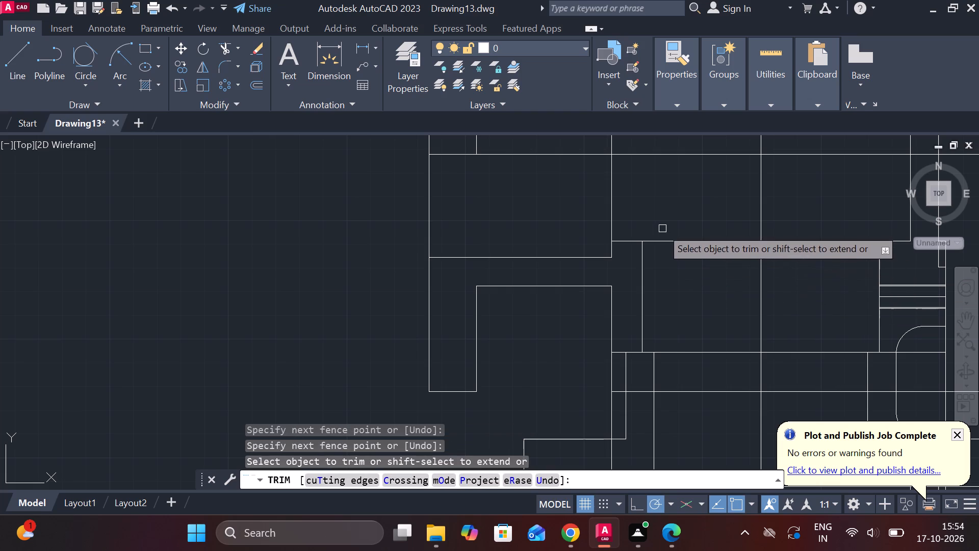
left_click(608, 204)
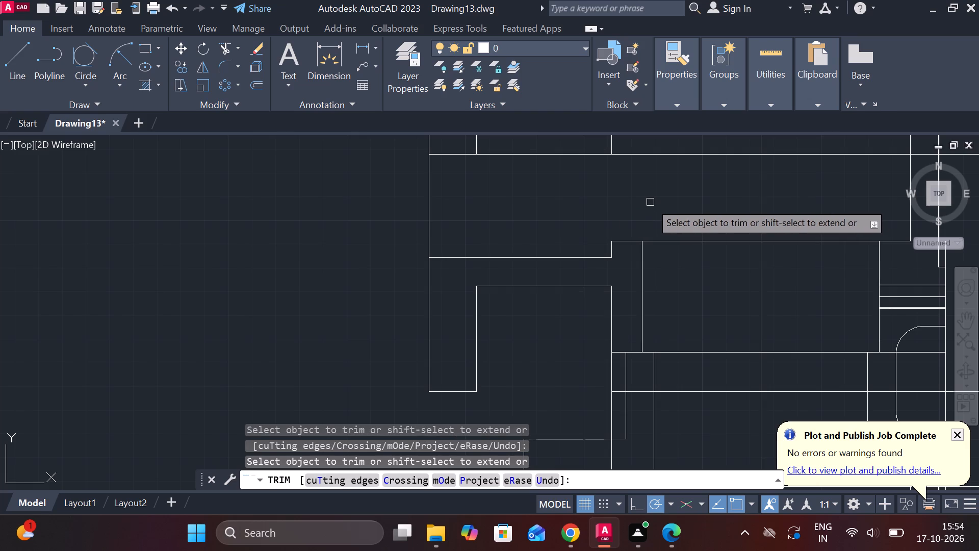
Fillet the corner between the left web's lower edge and the collar's left vertical edge.
left_click(84, 83)
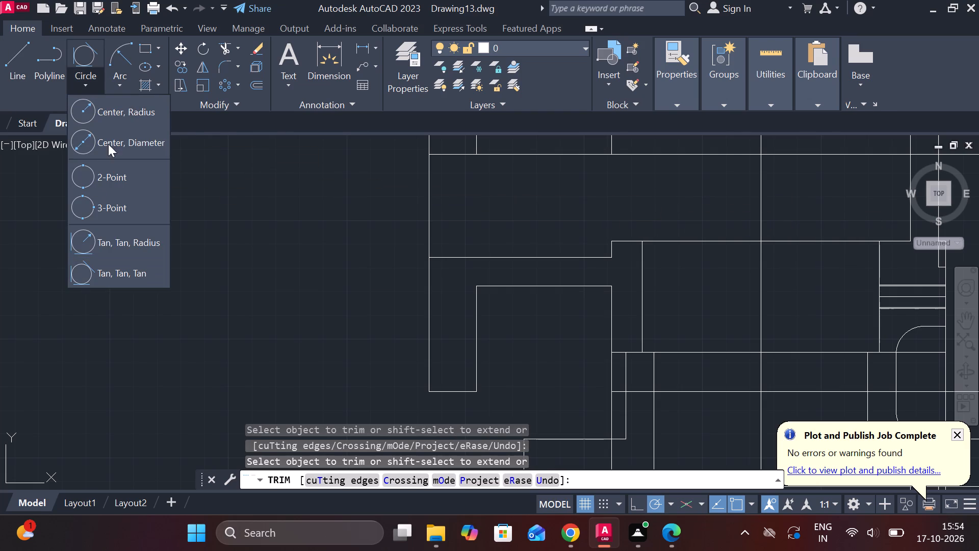
left_click(226, 68)
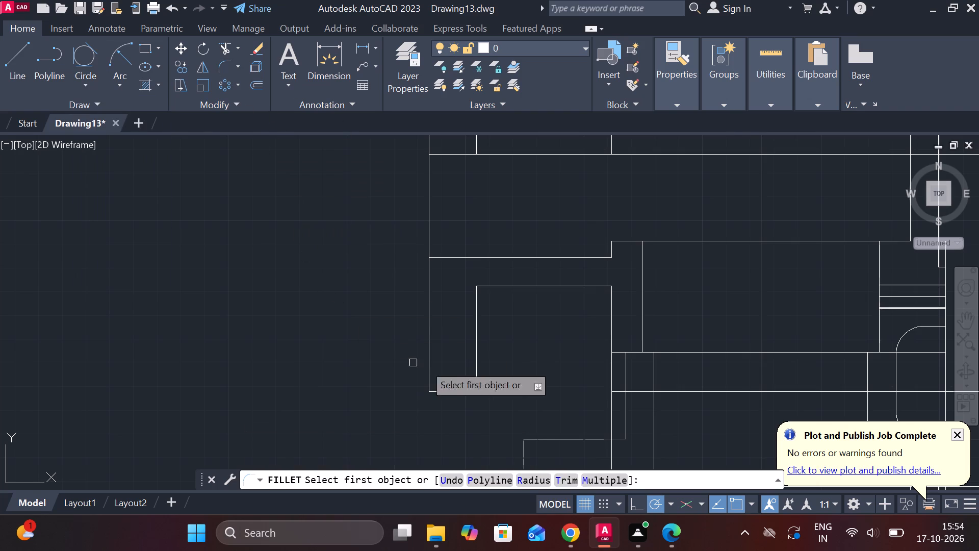
left_click(577, 285)
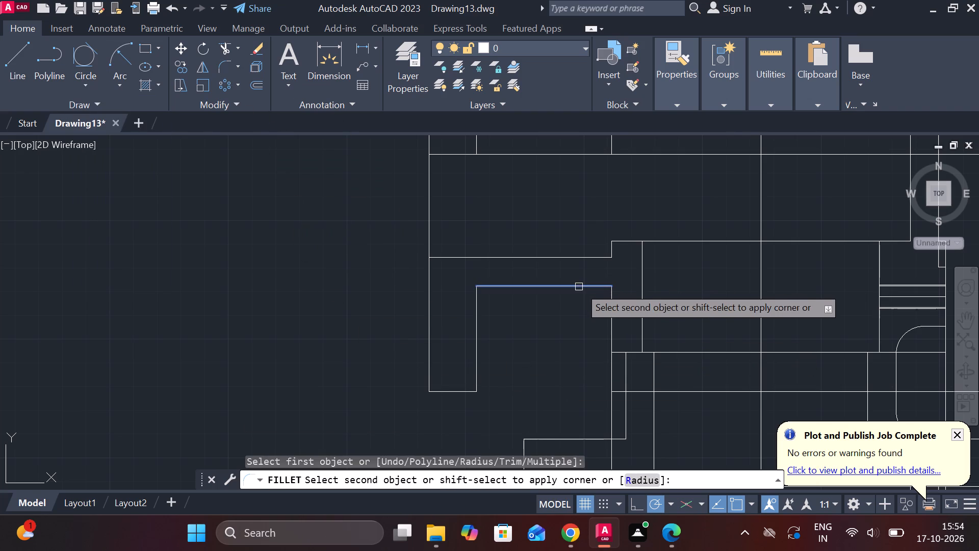
left_click(611, 309)
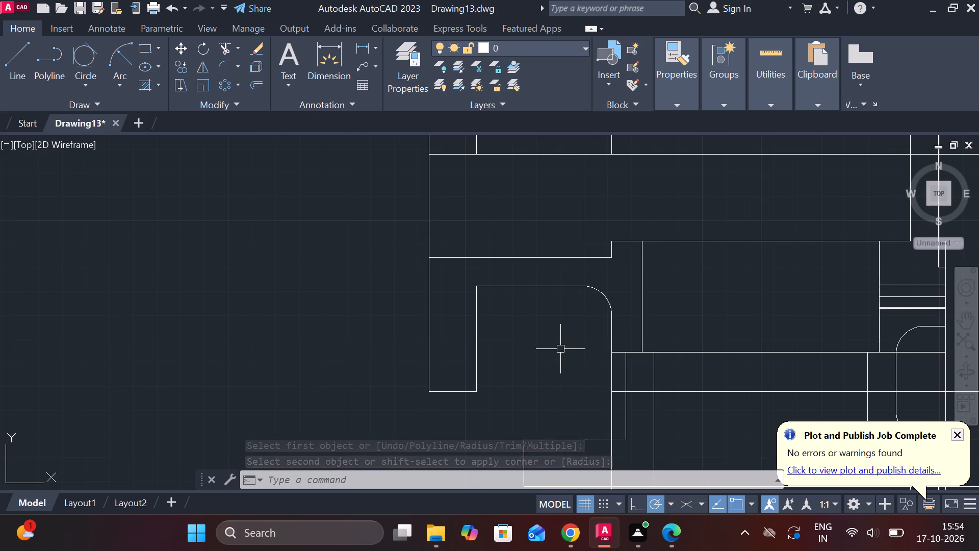
Draw a start-end-radius arc of radius 12 from the collar's lower-left corner to where the stem's left edge meets the horizontal line below.
scroll(560, 349, "down", 1)
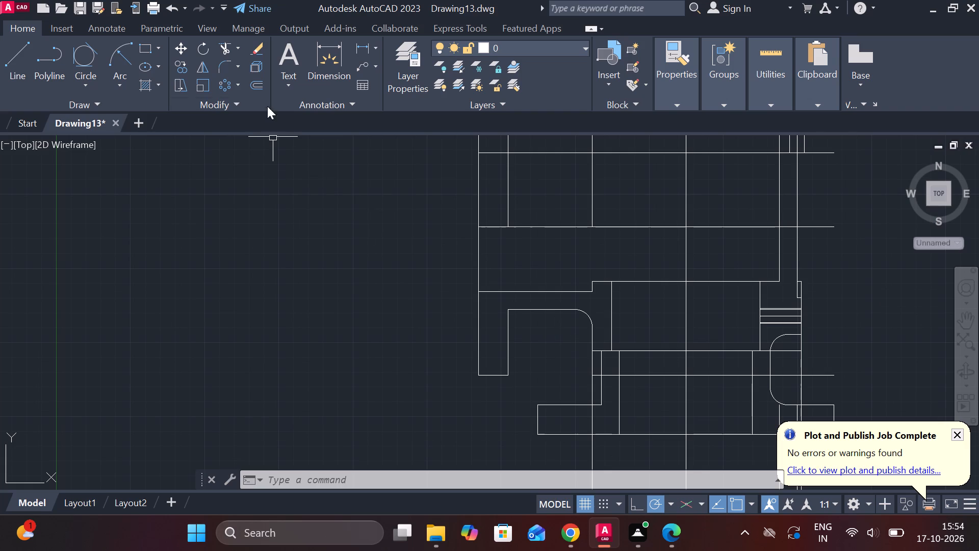
left_click_drag(122, 87, 131, 107)
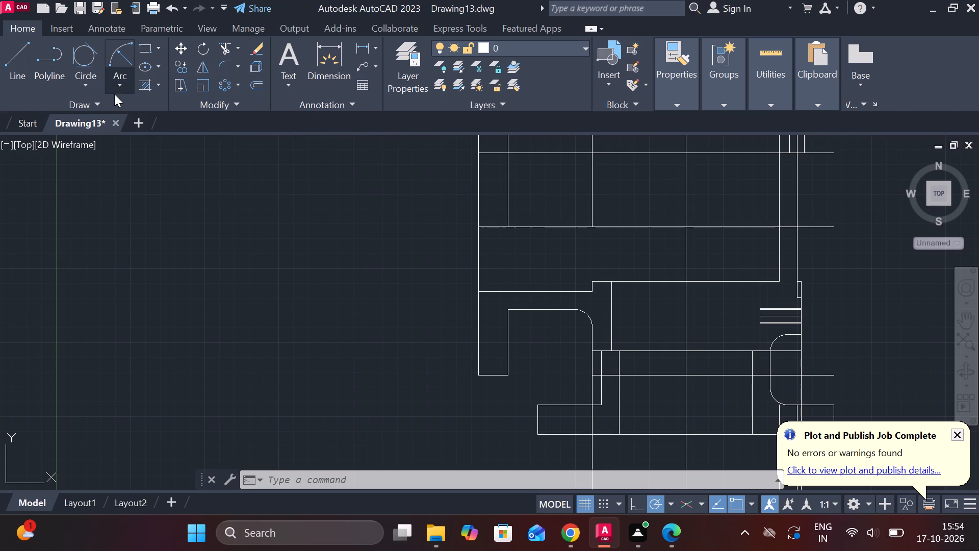
left_click(117, 82)
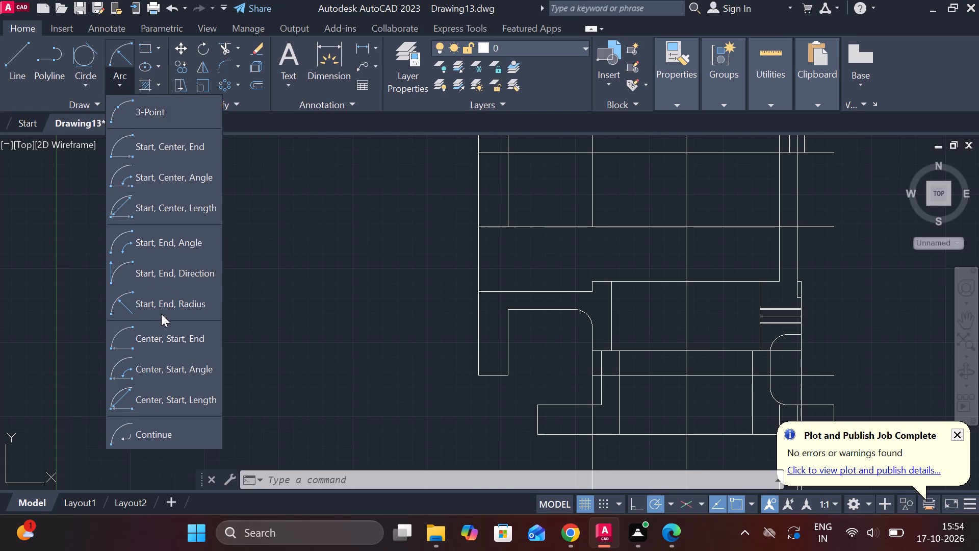
left_click(161, 314)
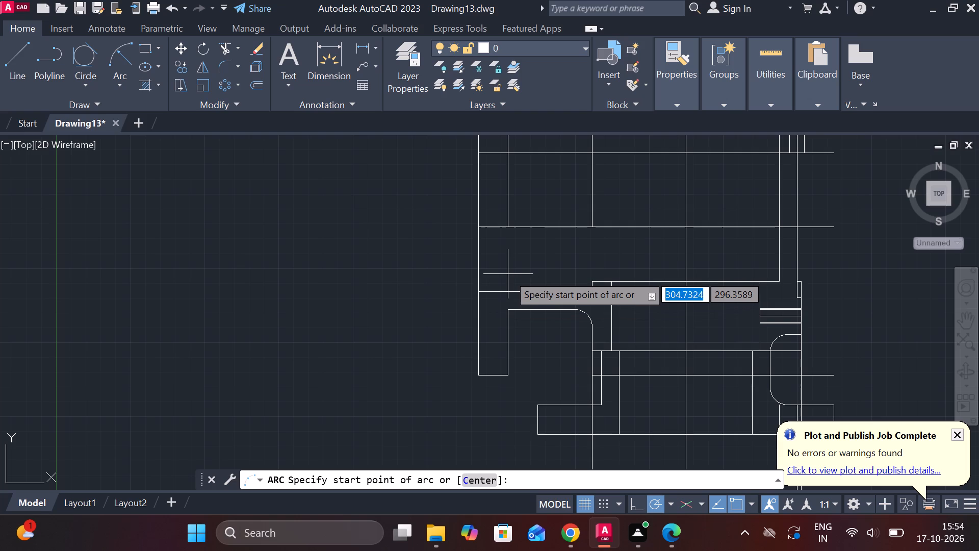
scroll(365, 209, "up", 1)
scroll(365, 209, "down", 2)
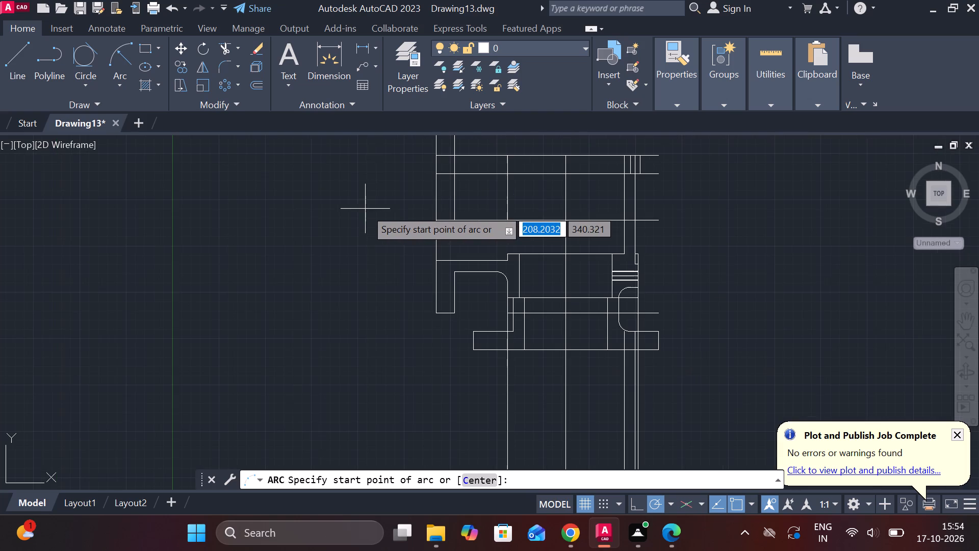
scroll(611, 249, "up", 2)
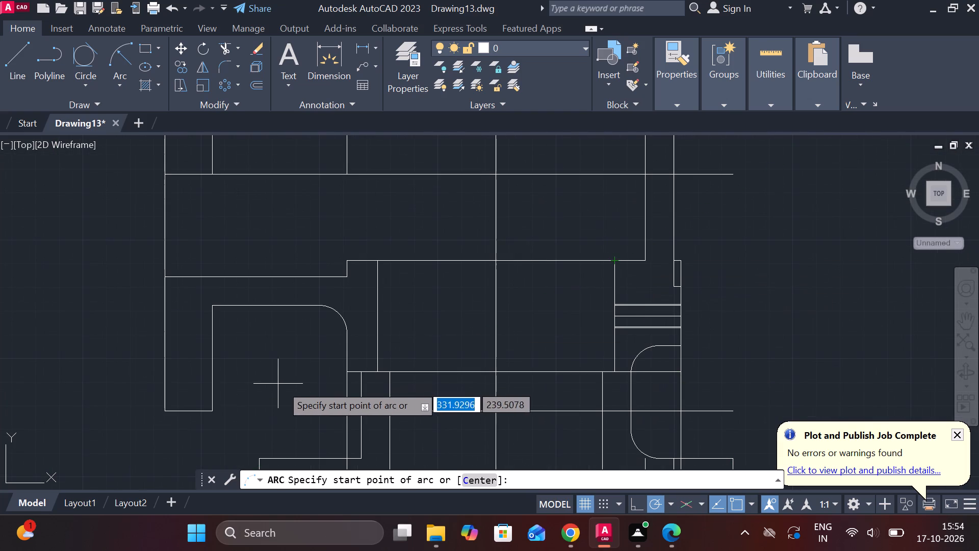
left_click(350, 371)
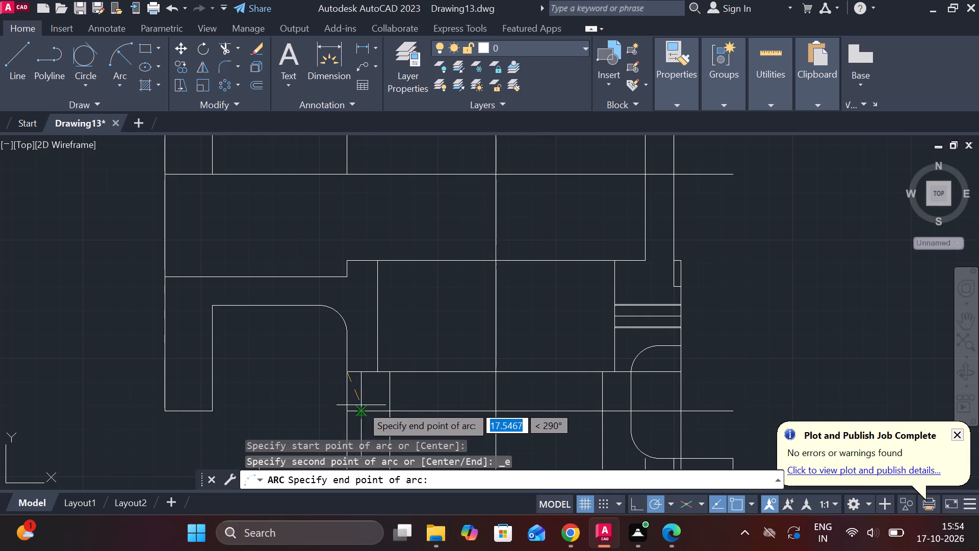
left_click(361, 407)
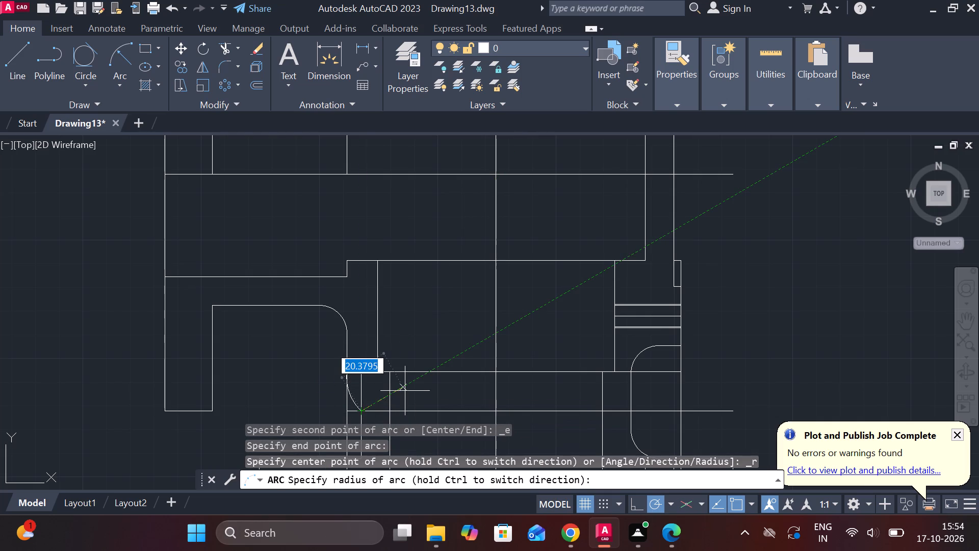
type("12")
key("Return")
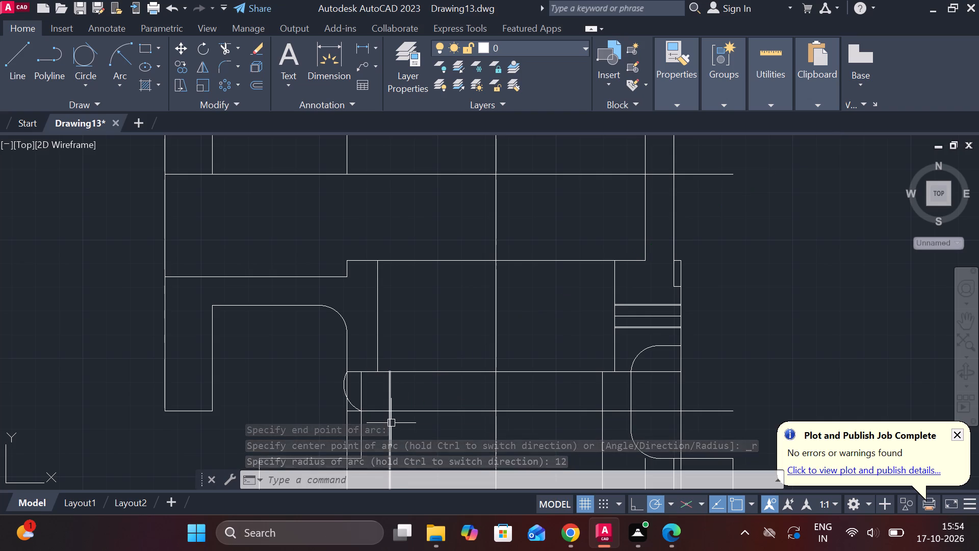
Trim the collar's left vertical line from the new arc's upper end down to the top edge of the base.
scroll(373, 404, "up", 3)
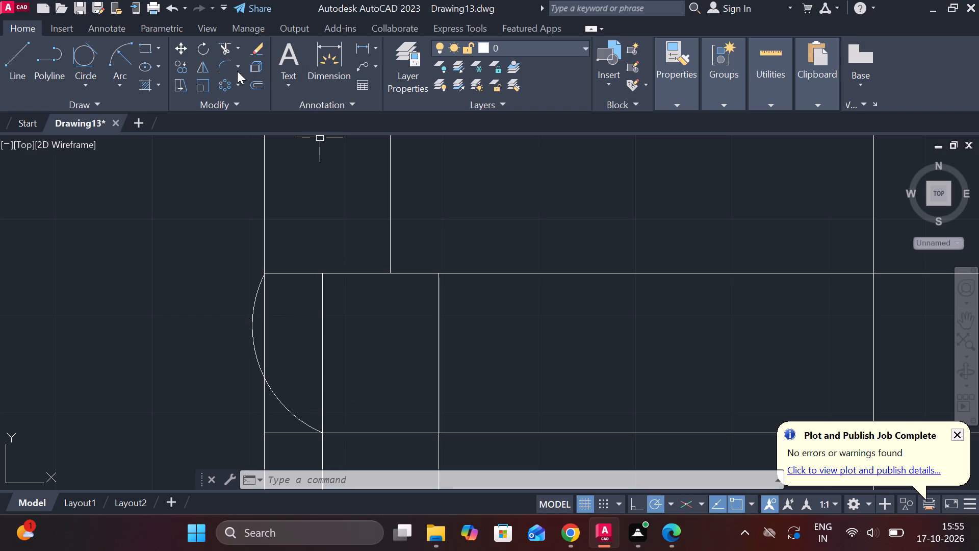
left_click(223, 47)
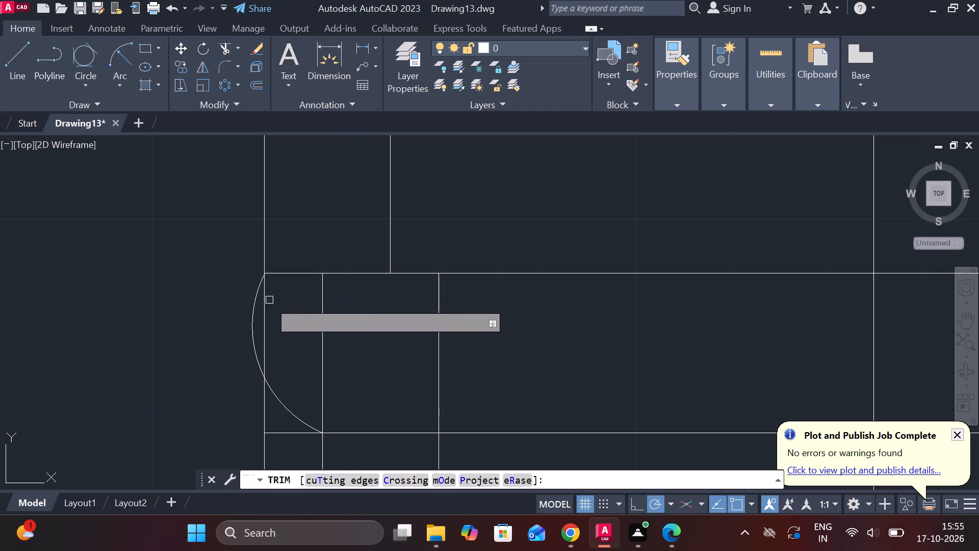
left_click(266, 314)
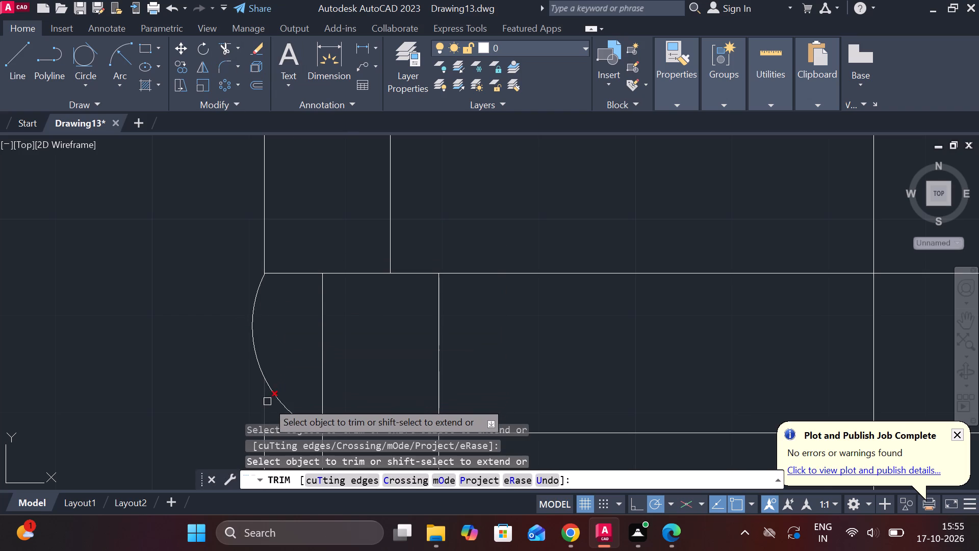
left_click(267, 402)
scroll(306, 359, "down", 2)
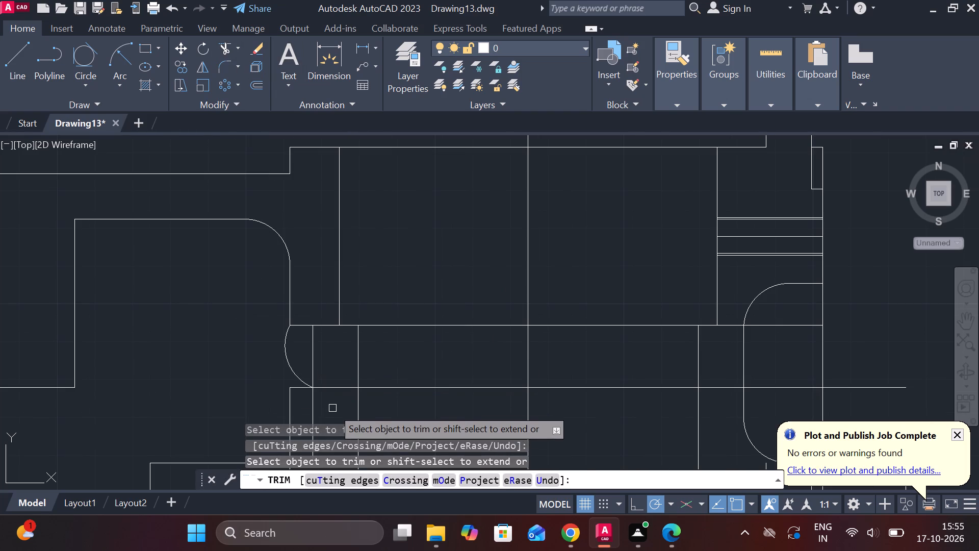
scroll(320, 407, "down", 2)
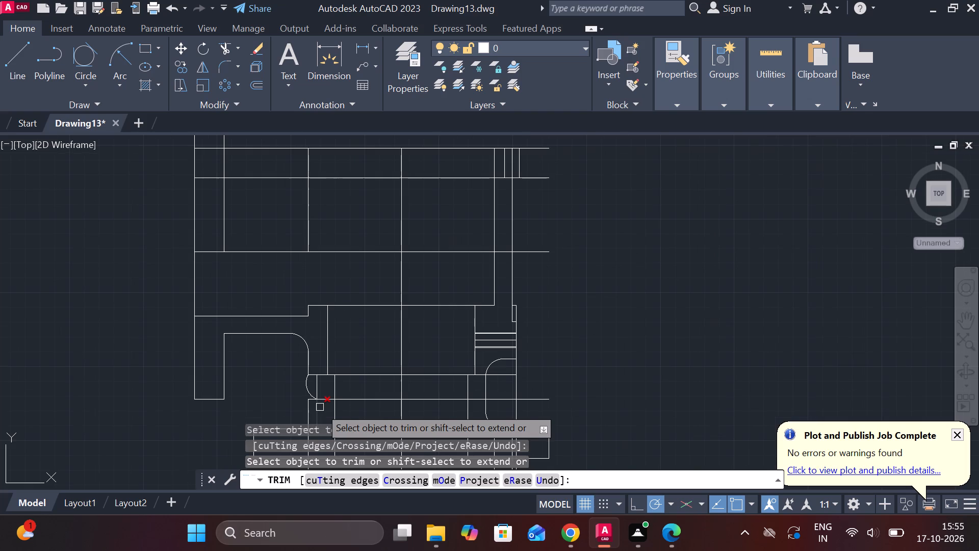
scroll(327, 415, "up", 2)
scroll(327, 415, "down", 2)
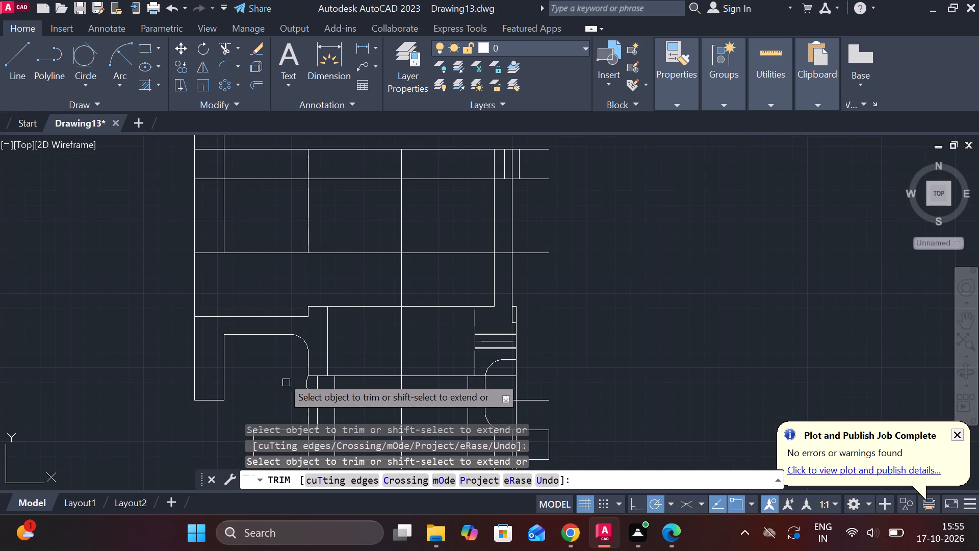
scroll(257, 287, "down", 2)
scroll(459, 250, "down", 1)
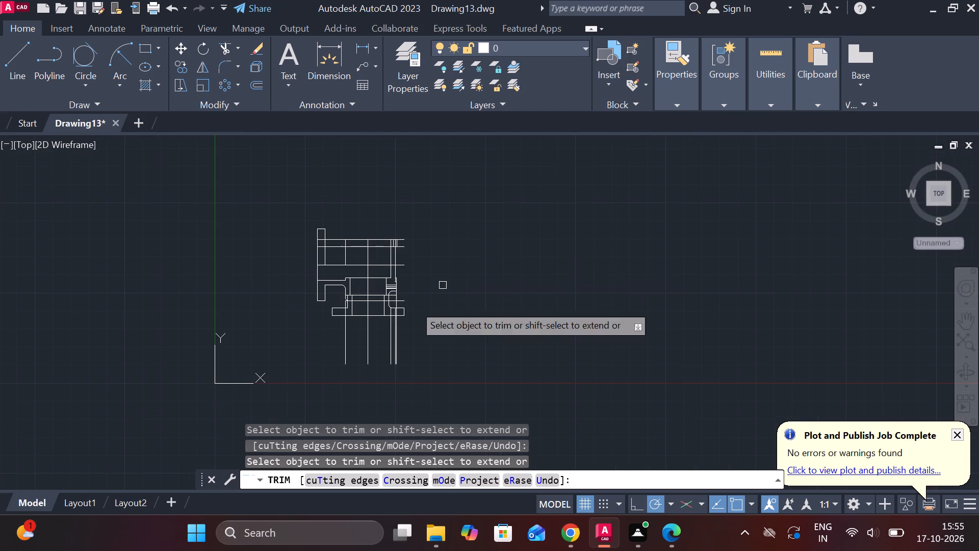
scroll(337, 301, "up", 3)
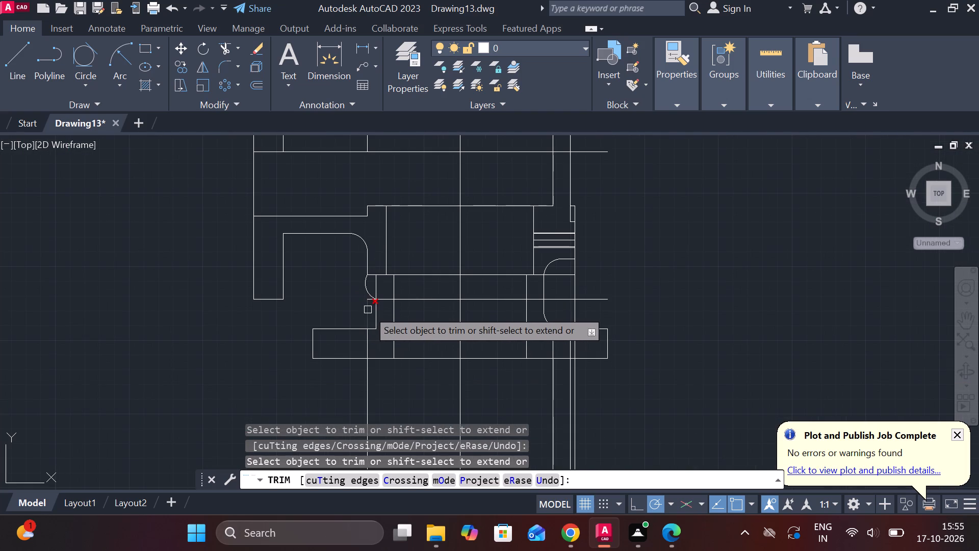
left_click(360, 310)
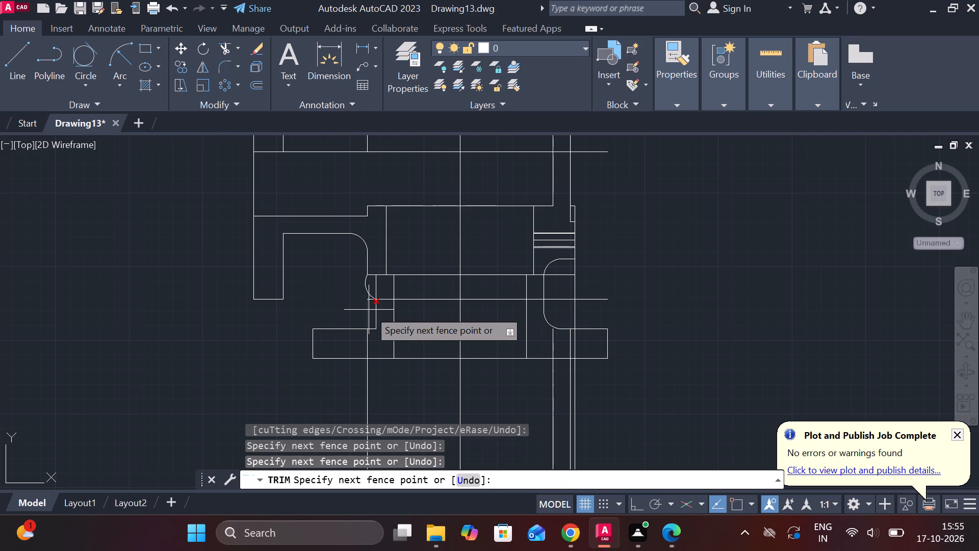
left_click(369, 310)
Trim the horizontal stub outside the arc's lower end and the stem's left edge line above that end.
scroll(369, 306, "up", 3)
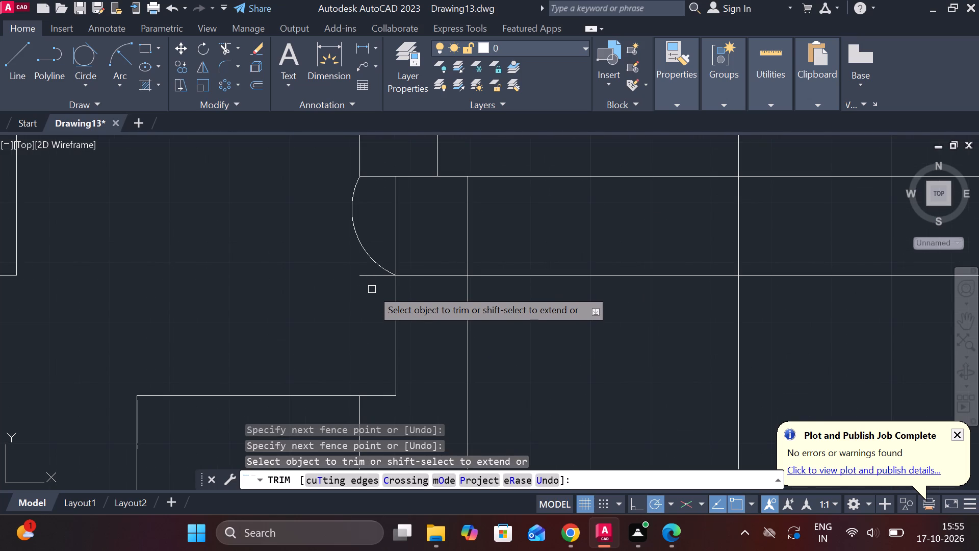
left_click(373, 278)
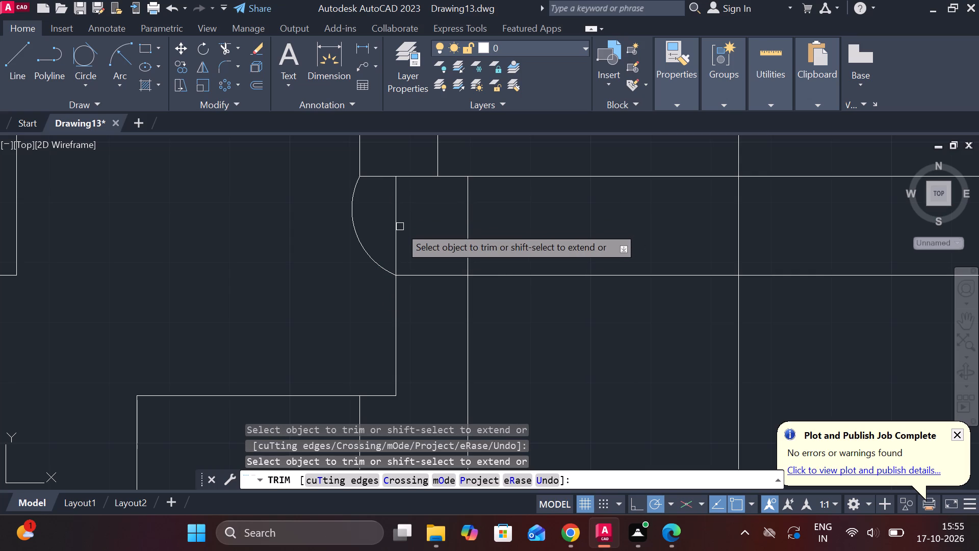
left_click(400, 227)
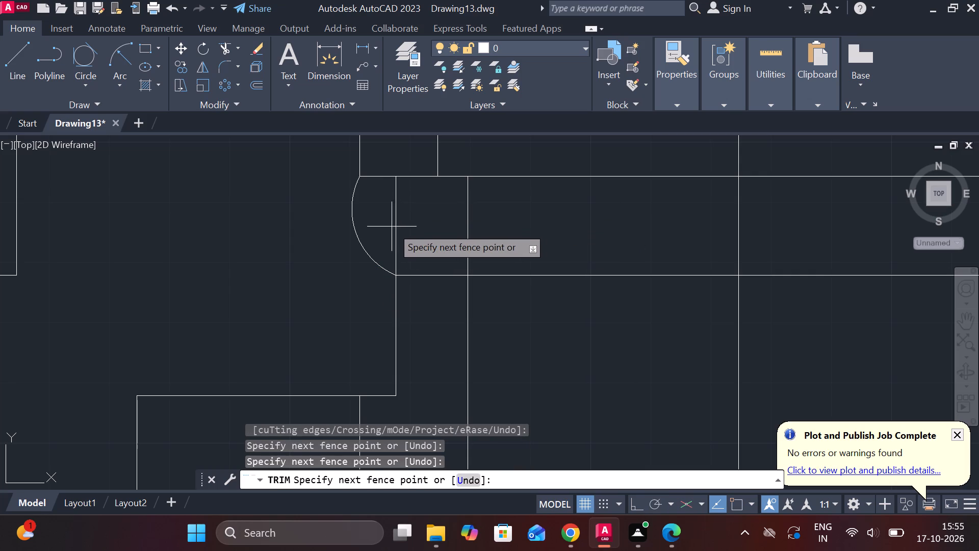
left_click(389, 227)
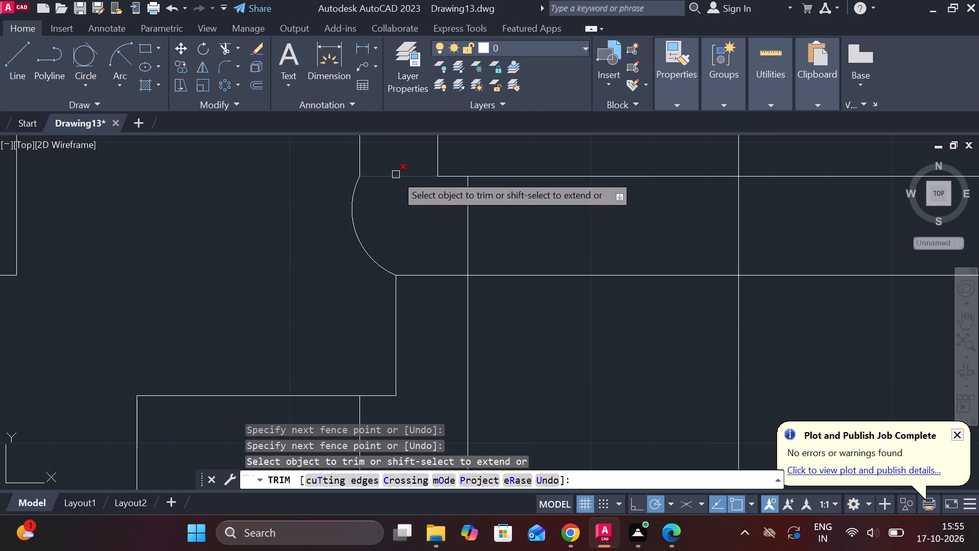
Trim the two horizontal segments between the left profile and the inner lines beside the arc, plus the vertical segment inside the base.
left_click(396, 174)
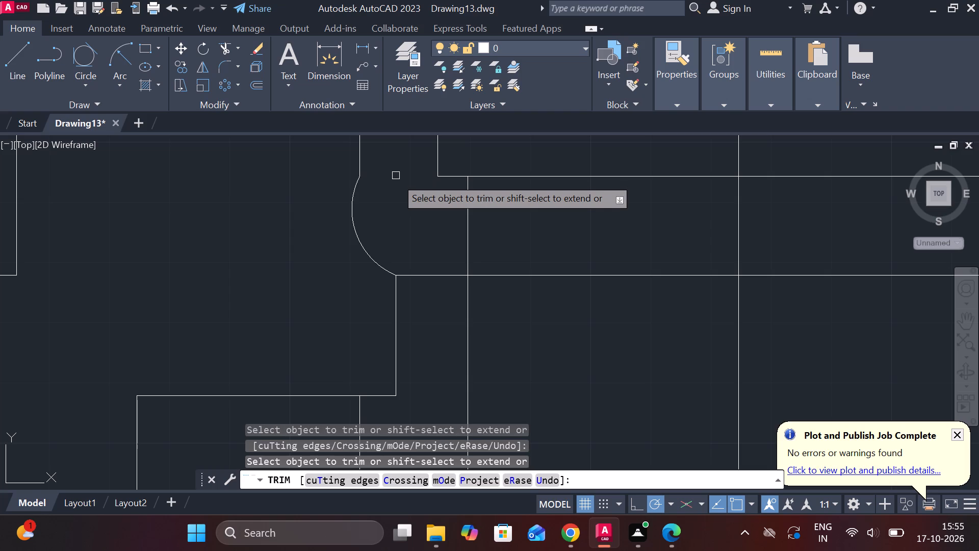
double_click(438, 277)
scroll(433, 367, "down", 5)
scroll(433, 367, "up", 1)
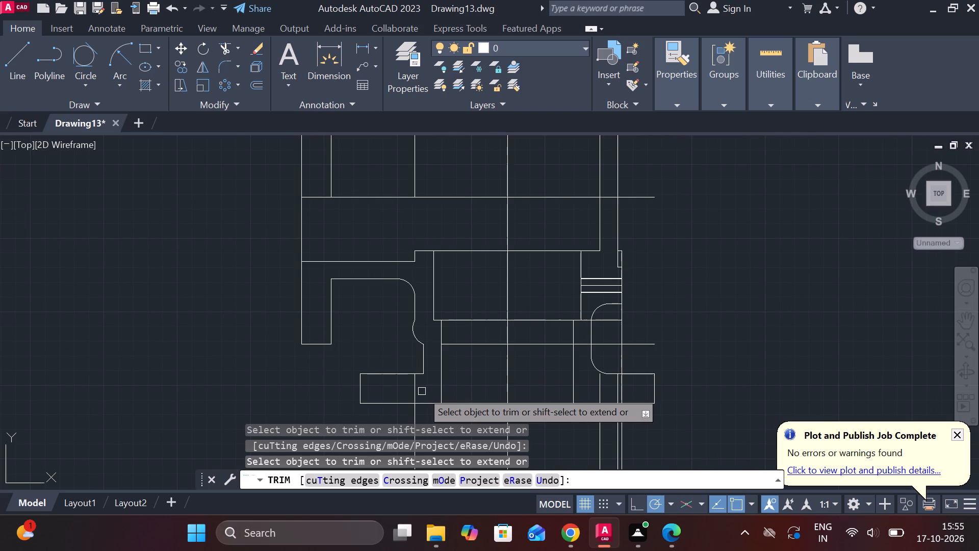
left_click(416, 391)
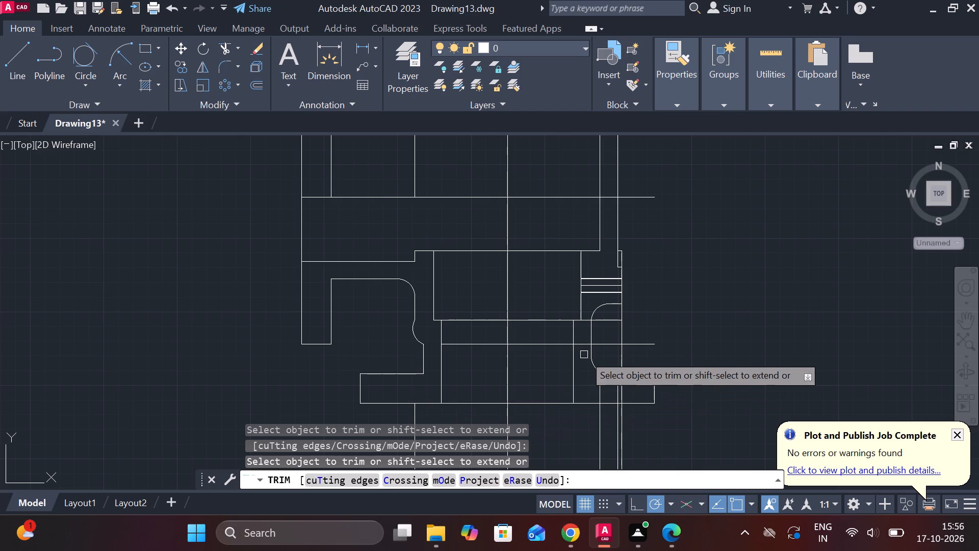
Fillet the corner between the base's top edge and the stem's left edge.
scroll(696, 420, "down", 1)
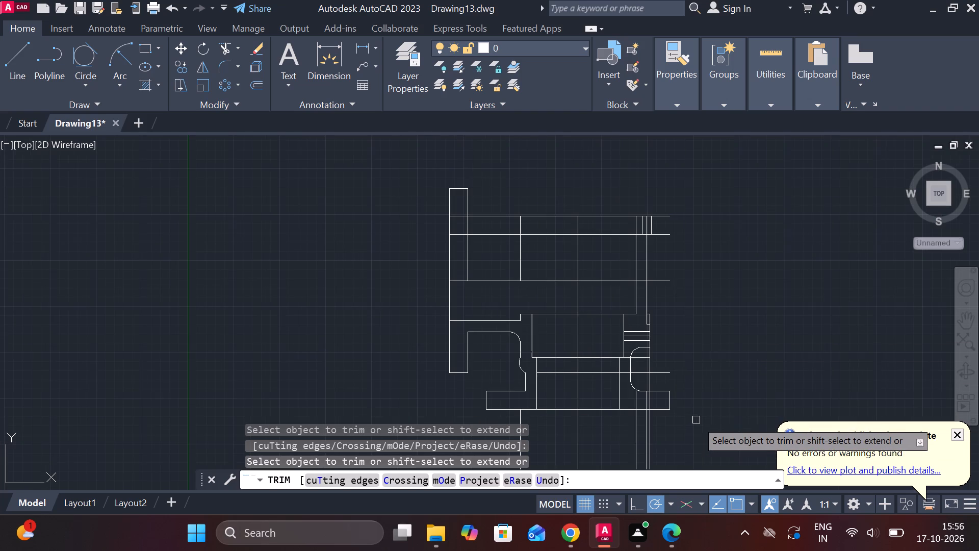
scroll(738, 180, "down", 2)
scroll(729, 268, "up", 1)
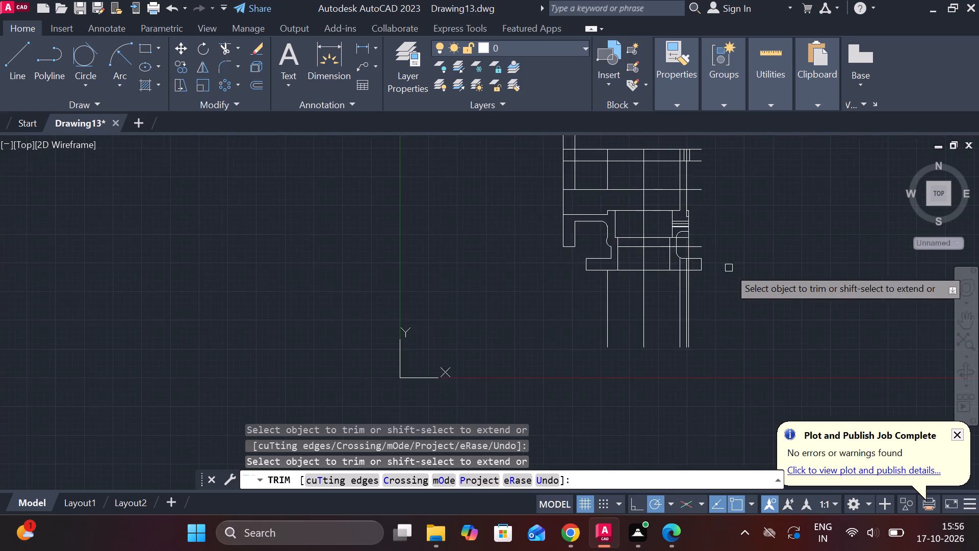
scroll(729, 268, "up", 1)
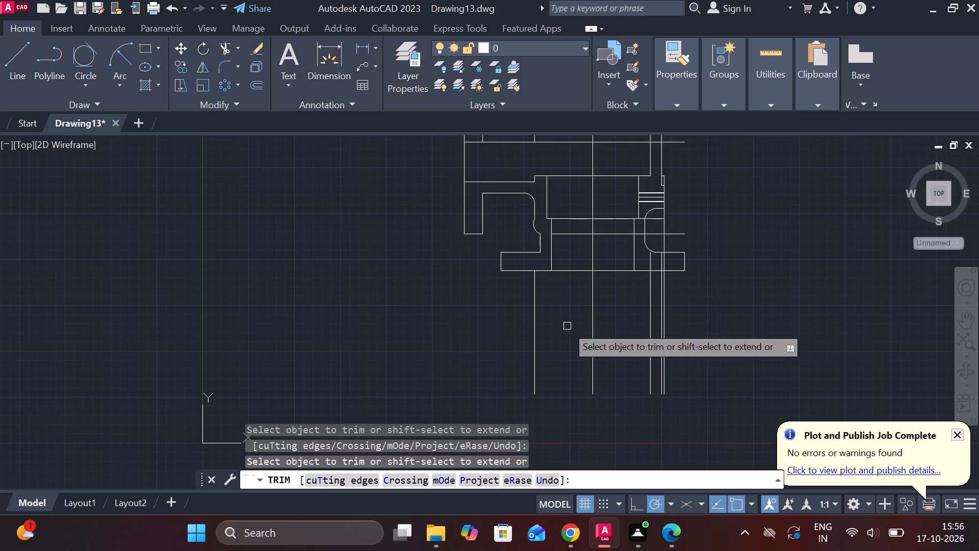
left_click(230, 67)
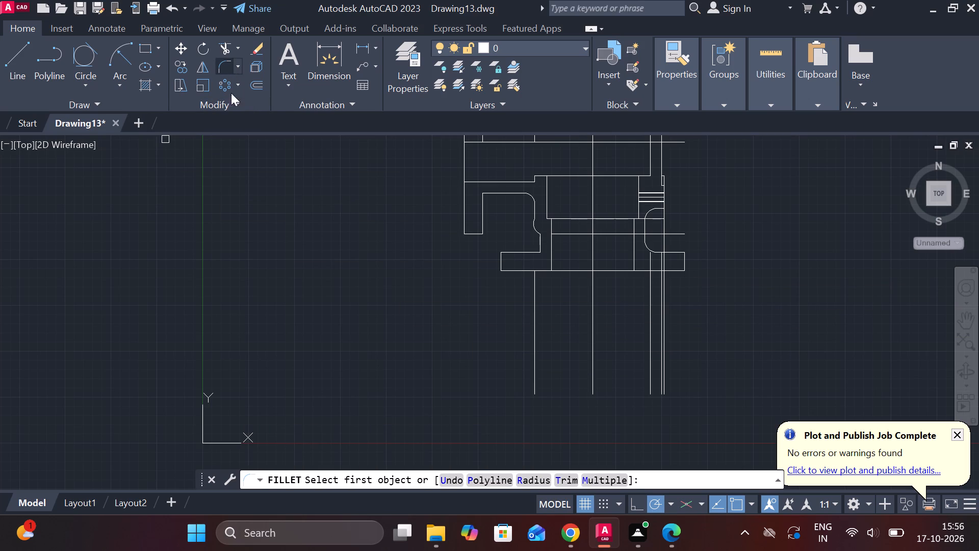
left_click(533, 254)
scroll(542, 240, "up", 2)
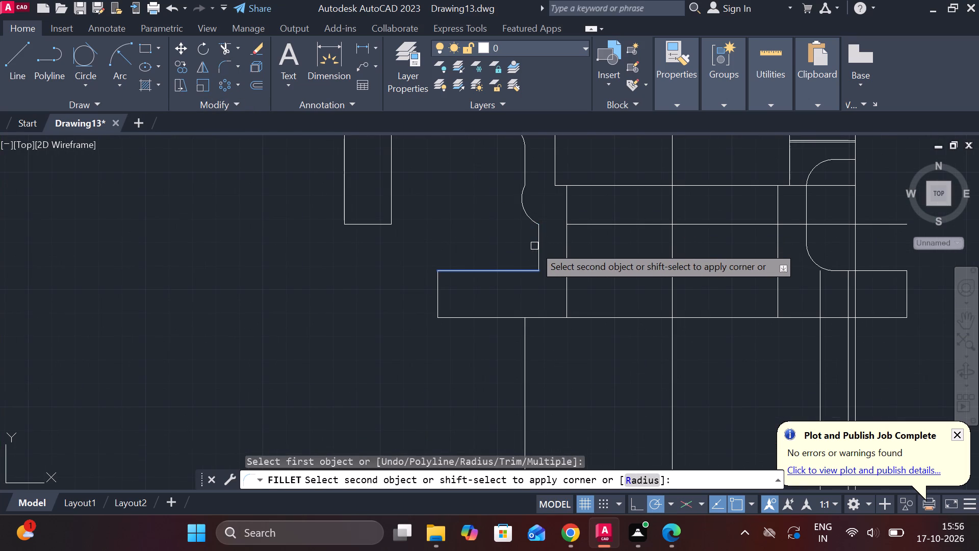
left_click(541, 243)
scroll(541, 247, "down", 1)
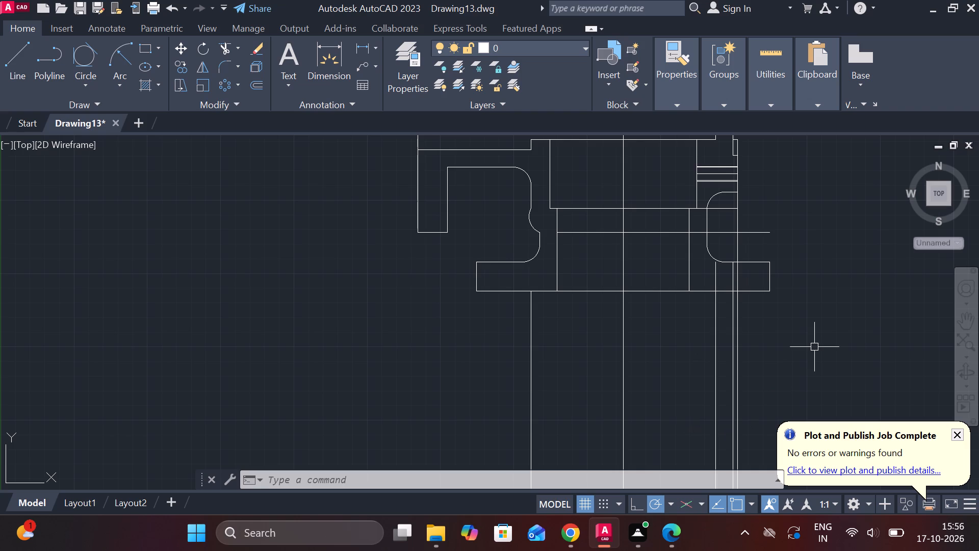
Extend the collar's right vertical line up to the right web's lower edge, and that edge inward to the collar's inner vertical line.
key("Escape")
type("EX")
key("Return")
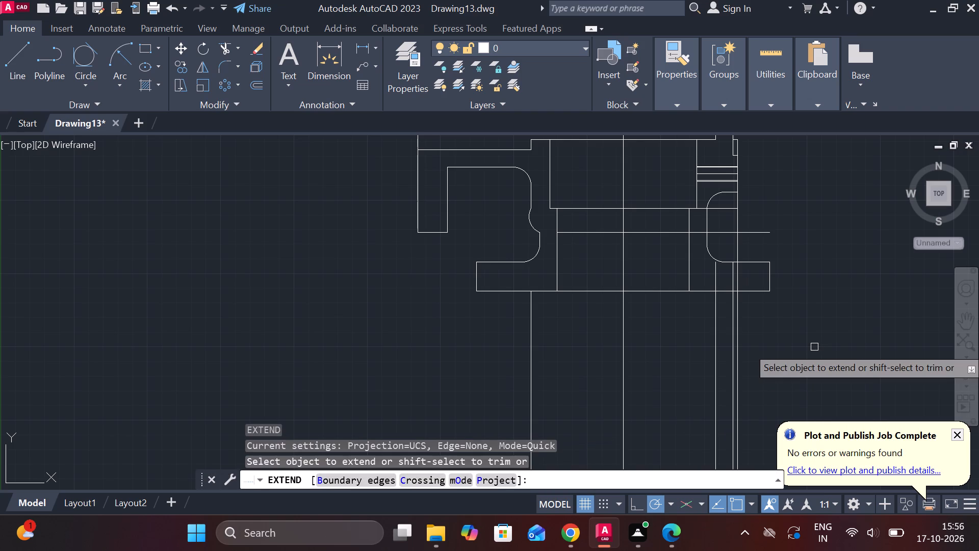
left_click(717, 279)
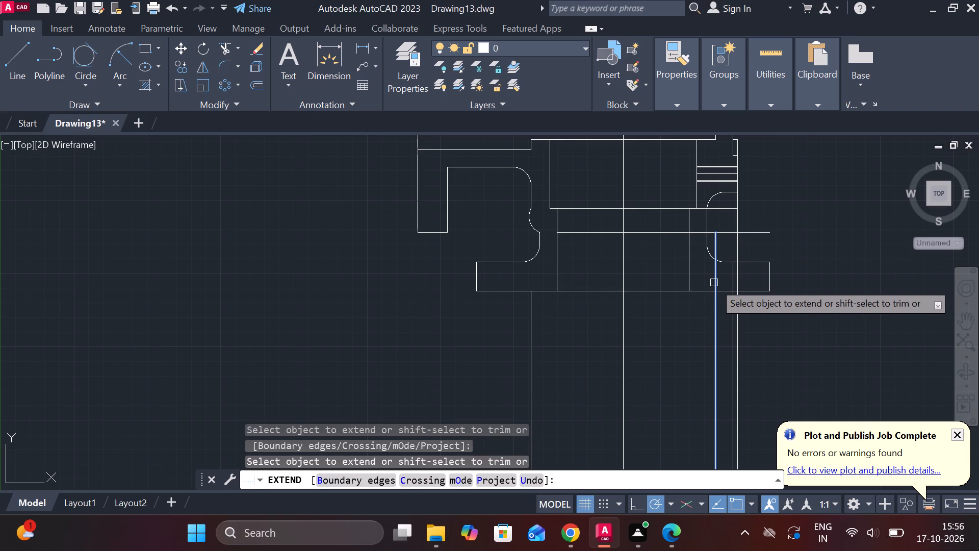
left_click(714, 283)
left_click(718, 254)
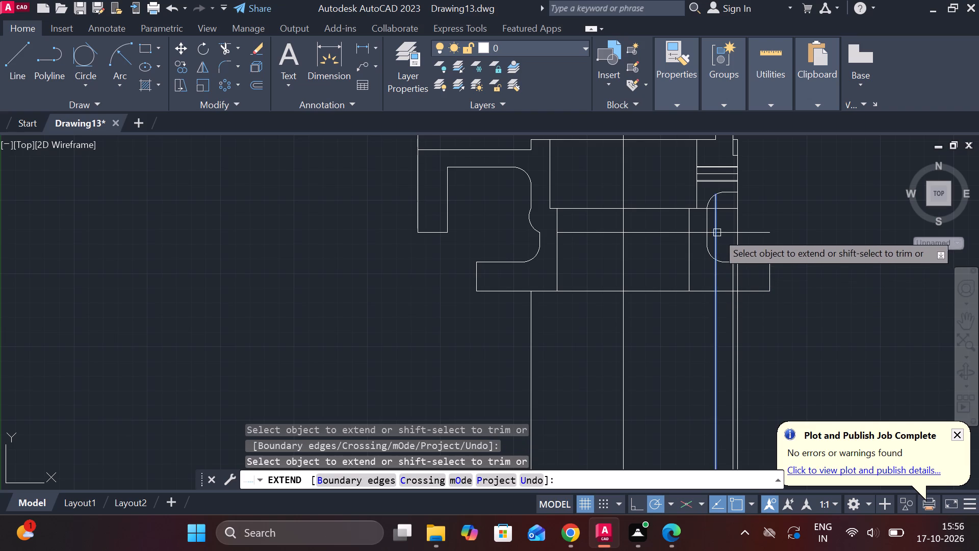
left_click(716, 225)
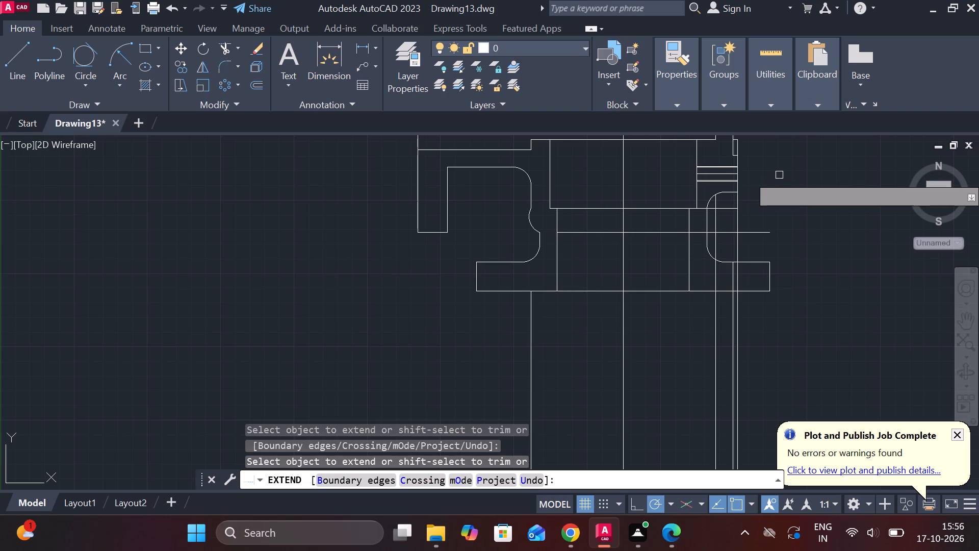
left_click(730, 190)
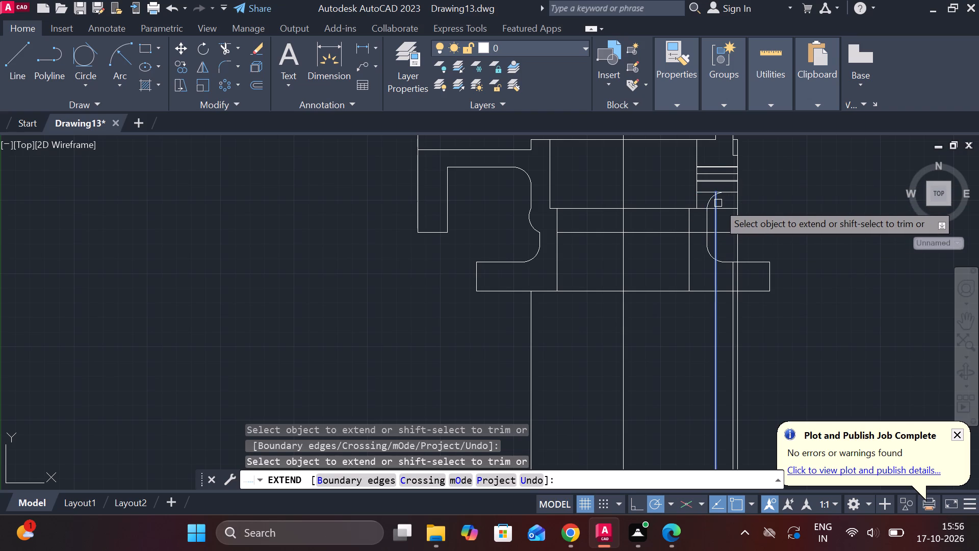
left_click(718, 203)
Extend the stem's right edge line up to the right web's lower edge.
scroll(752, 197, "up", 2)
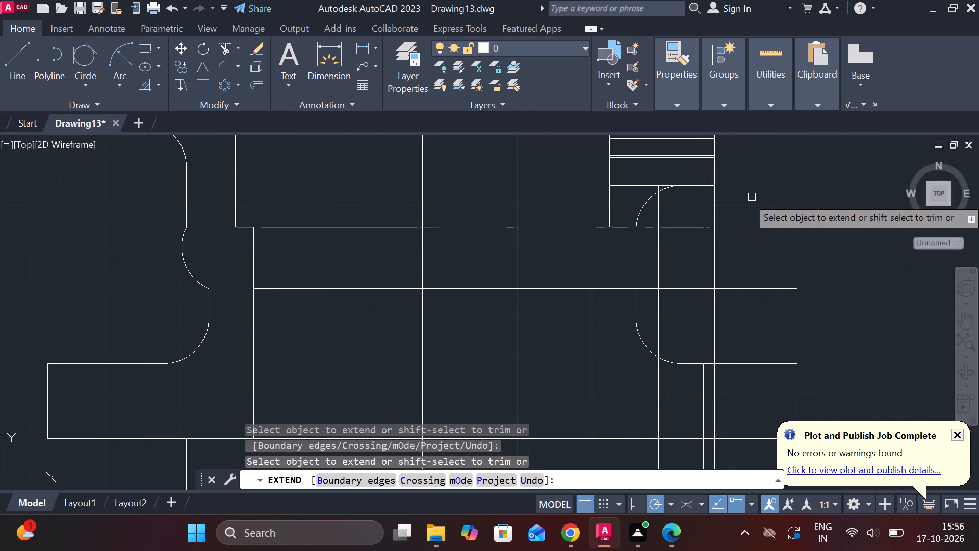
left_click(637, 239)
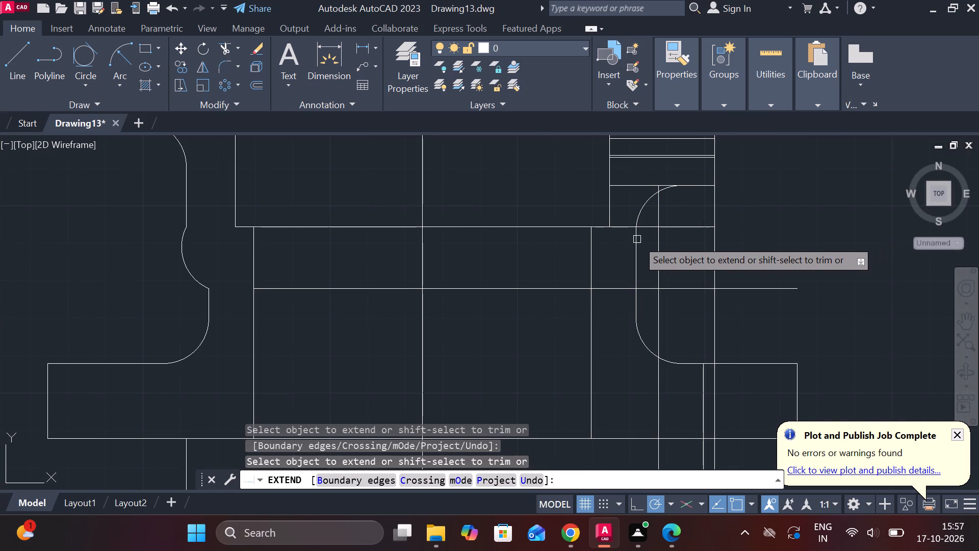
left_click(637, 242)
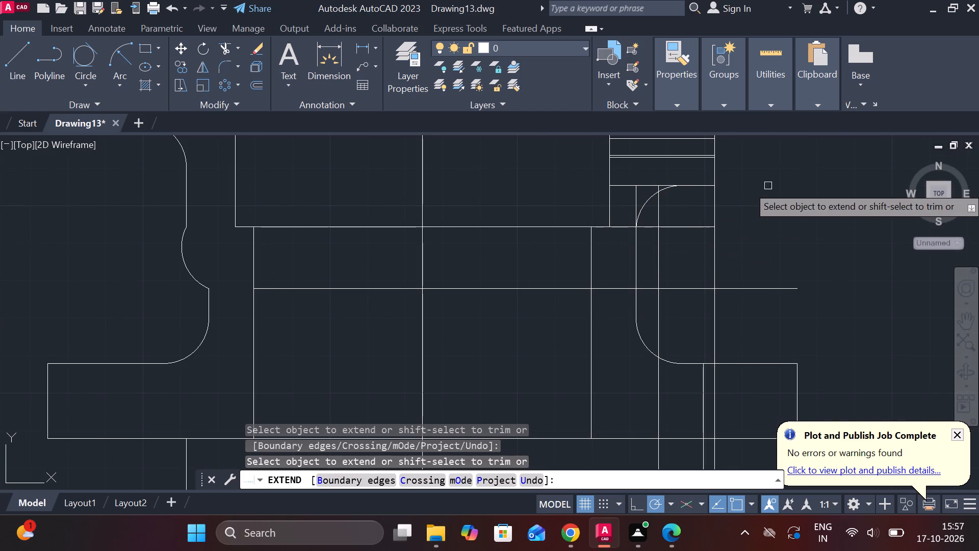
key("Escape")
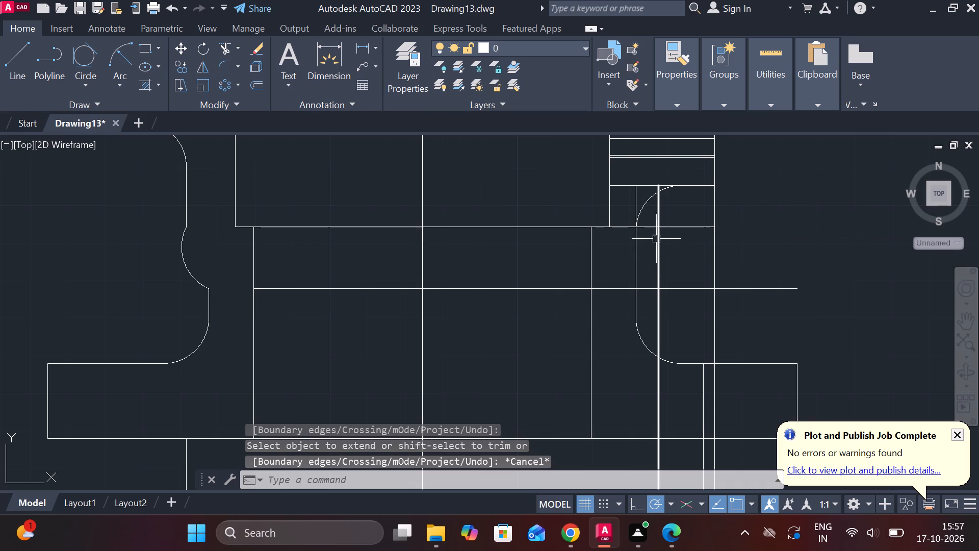
Delete the fillet arc between the stem's right edge and the right web's lower edge.
left_click(643, 207)
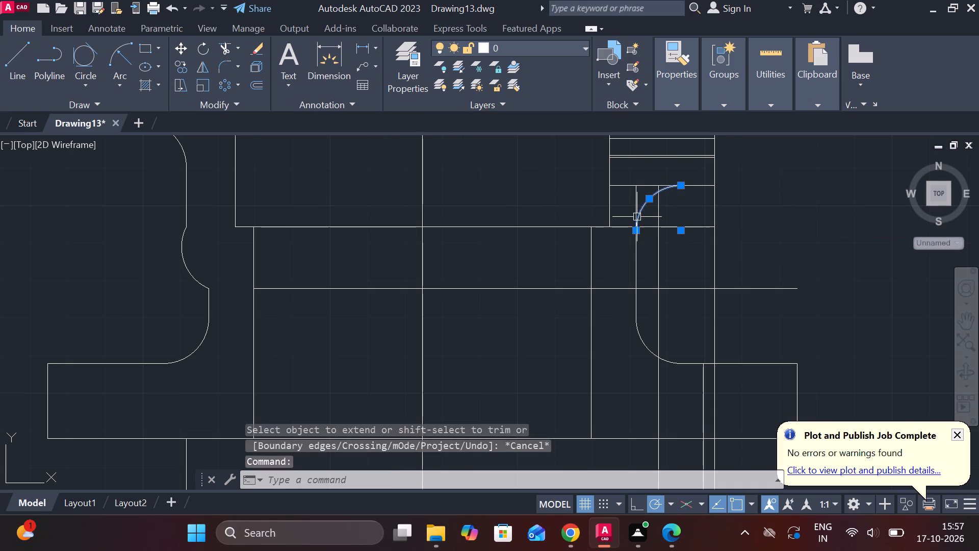
key("Delete")
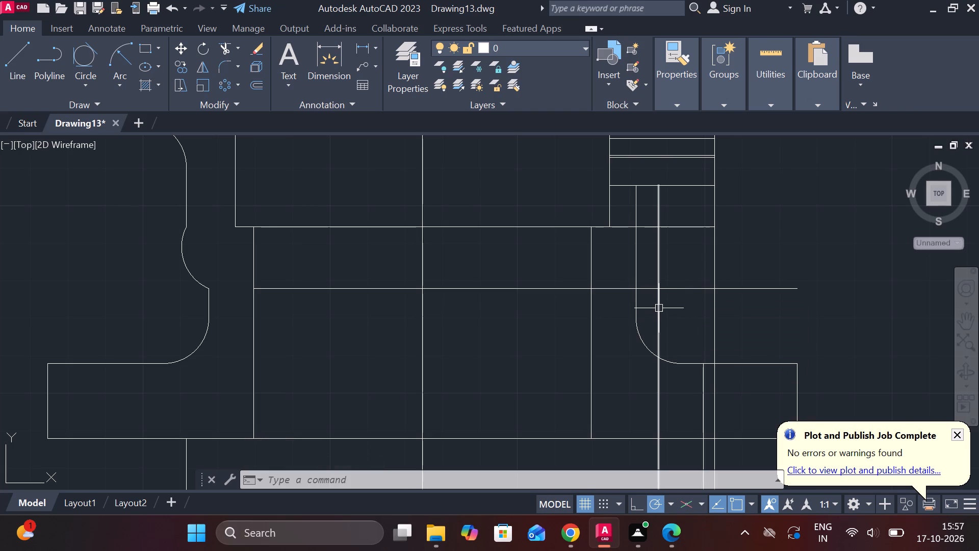
Draw a start-end-radius arc of radius 12 from the stem's right edge at the horizontal line up to the collar's lower-right corner.
left_click(118, 59)
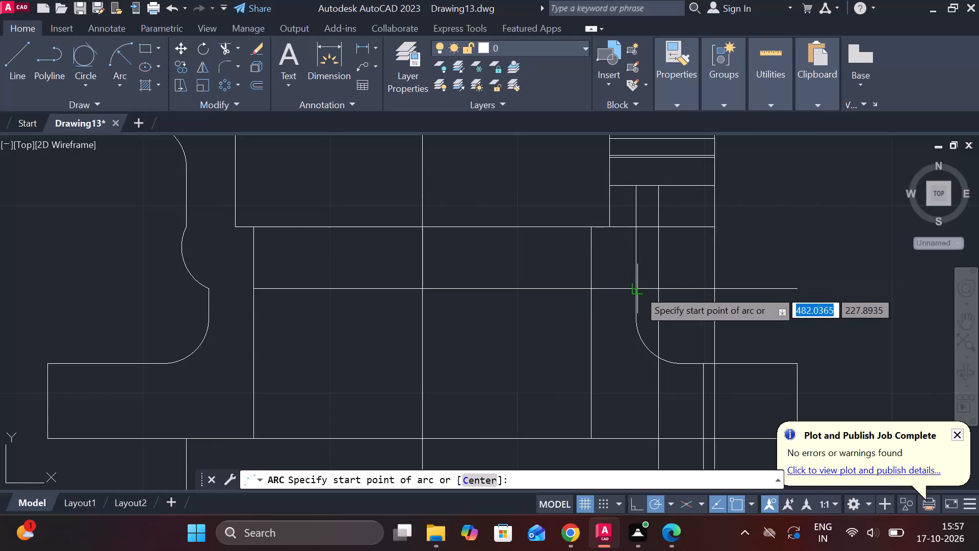
left_click(638, 290)
left_click(659, 223)
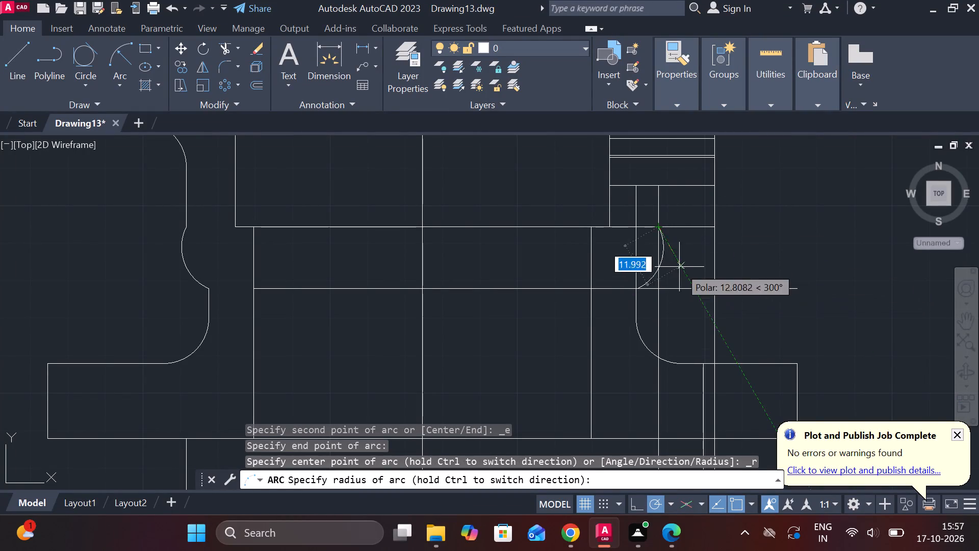
type("12")
key("Return")
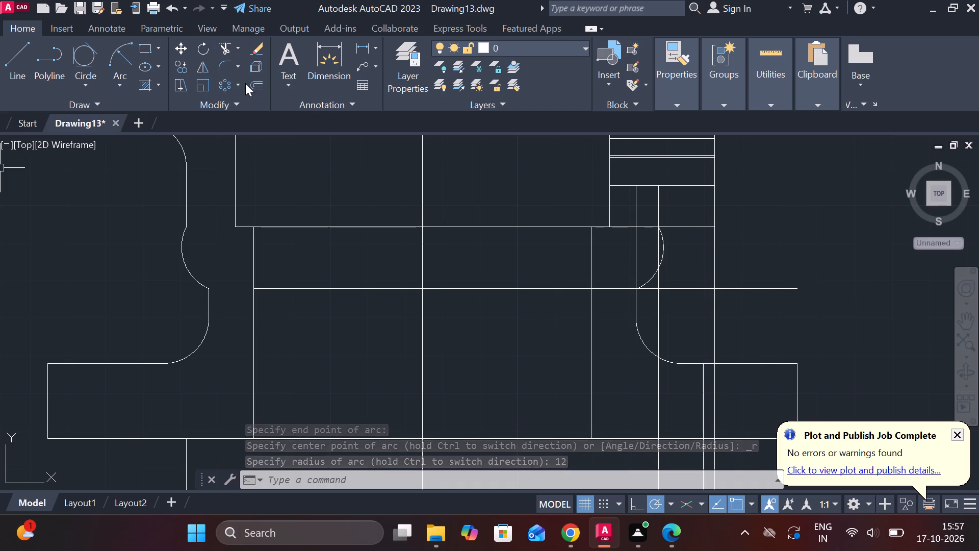
key("Escape")
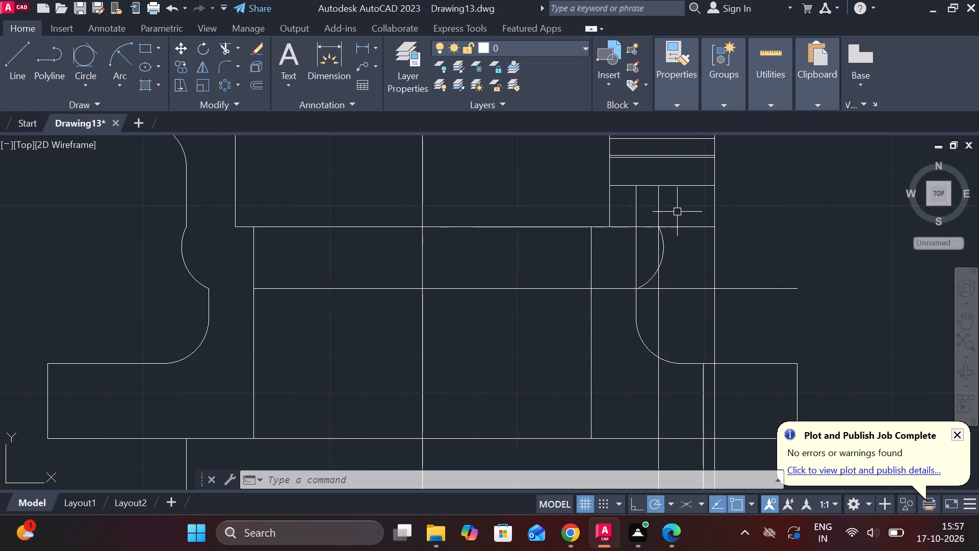
Fillet the upper end of the new right arc with the right web's lower edge.
left_click(224, 69)
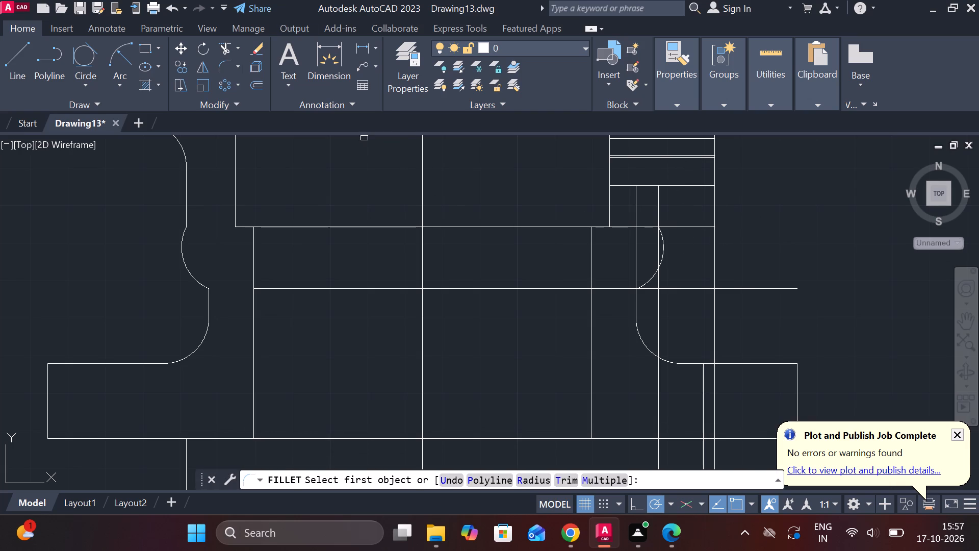
left_click(664, 239)
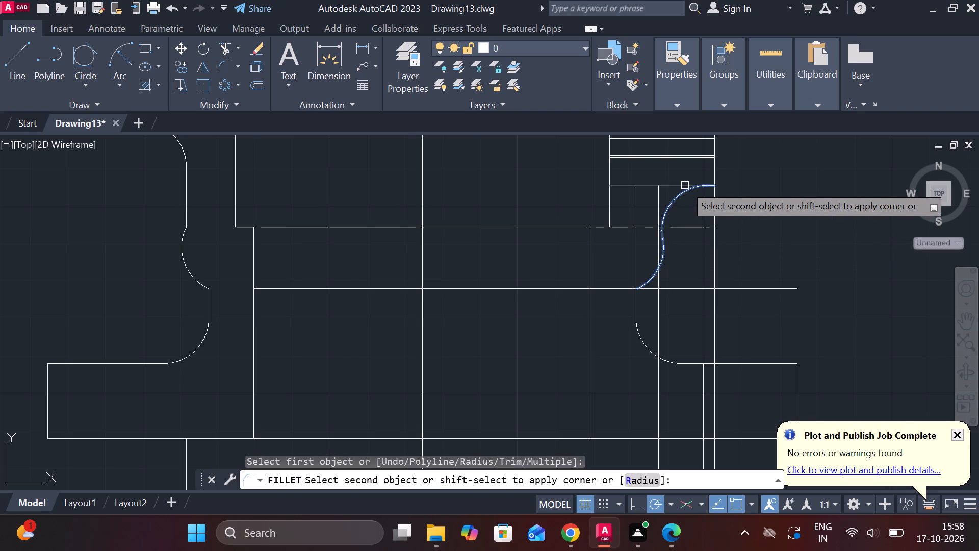
left_click(685, 185)
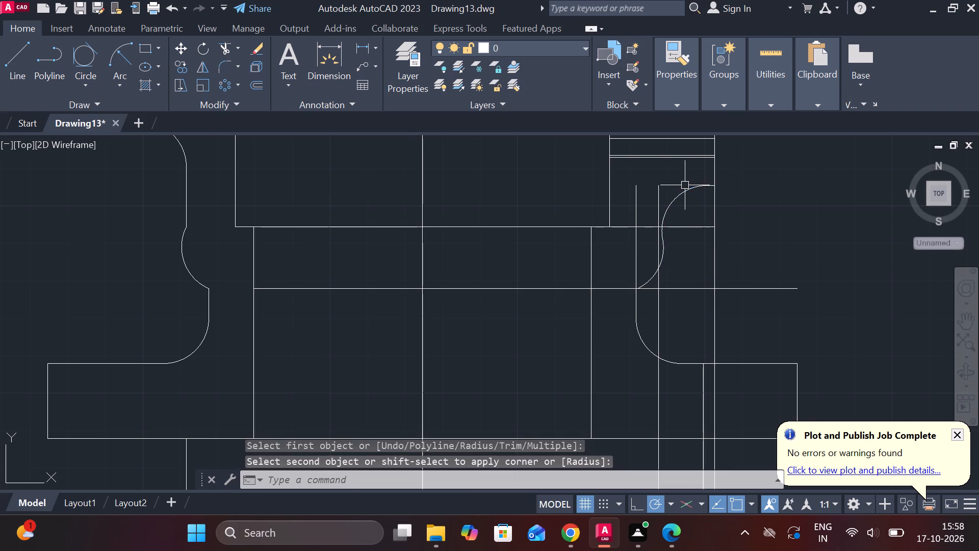
Trim the stem's and collar's right vertical line stubs that rise above the collar's bottom line.
scroll(773, 206, "down", 1)
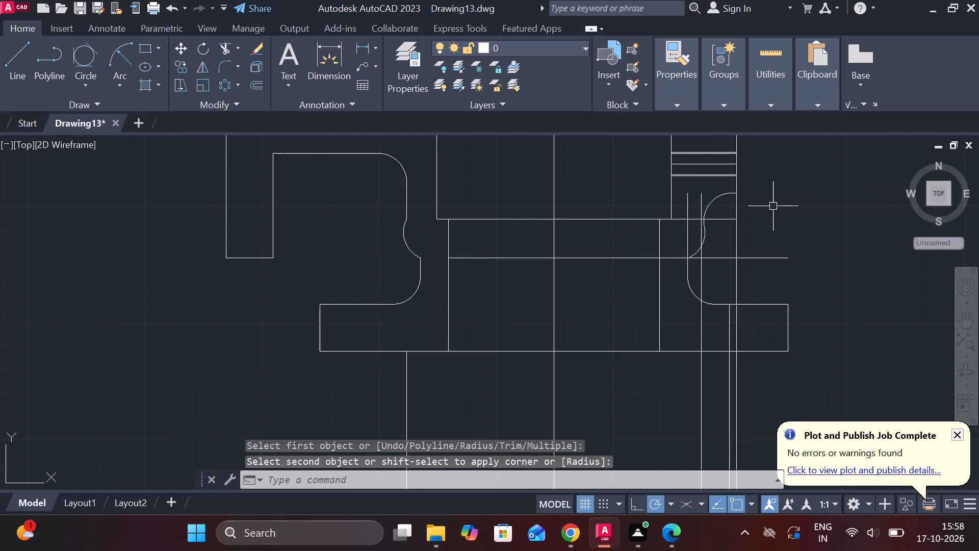
left_click(222, 44)
left_click(689, 196)
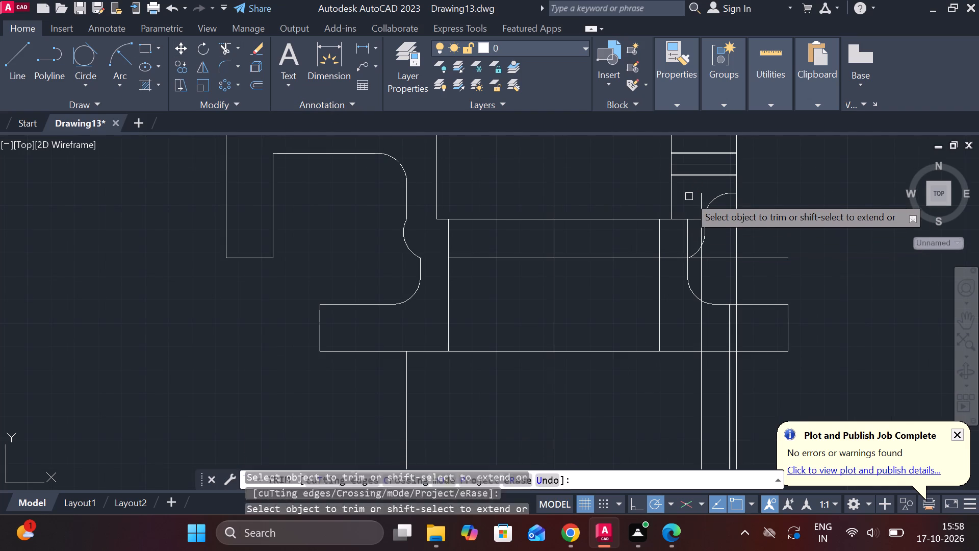
left_click(703, 203)
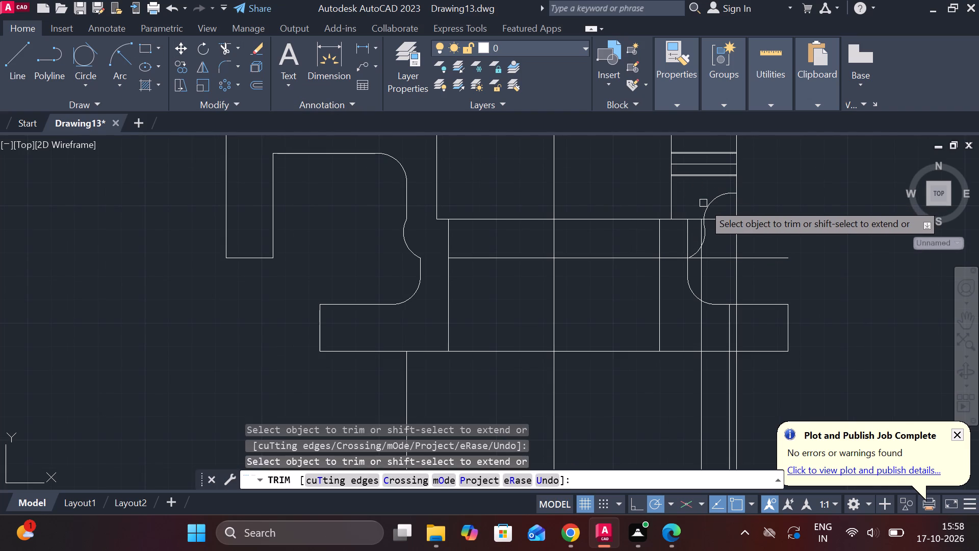
Trim the stem's right edge above the arc's lower end and the horizontal segment from the inner vertical line to that end.
scroll(703, 203, "up", 3)
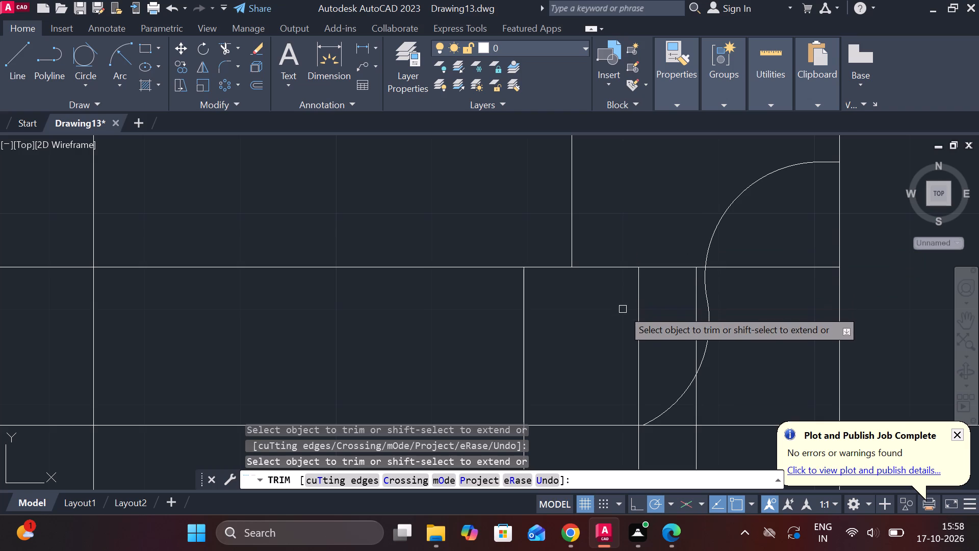
scroll(623, 309, "down", 2)
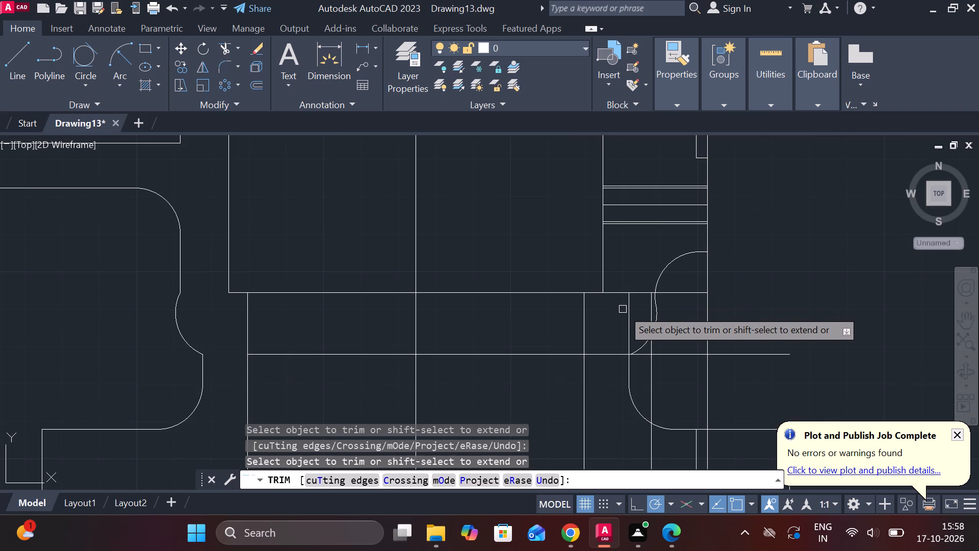
scroll(623, 309, "down", 1)
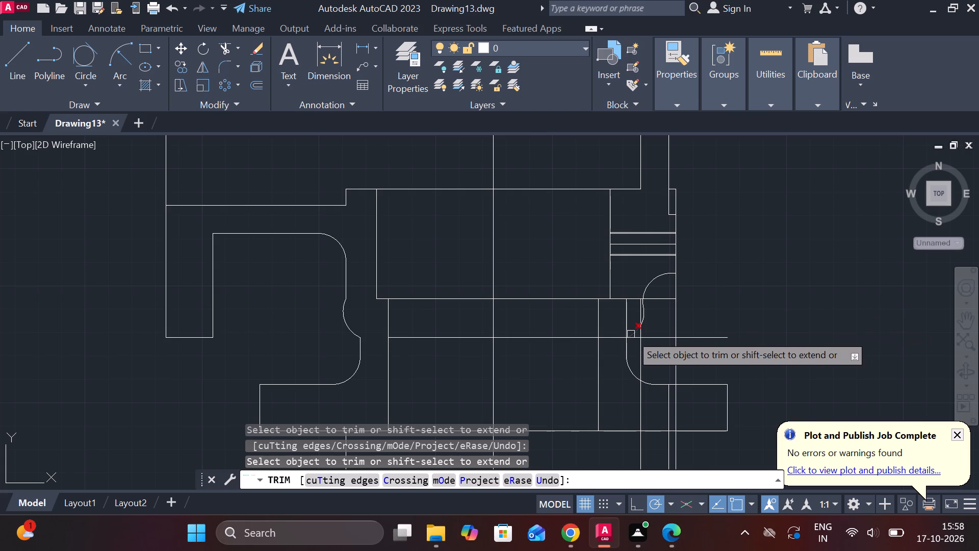
left_click(624, 319)
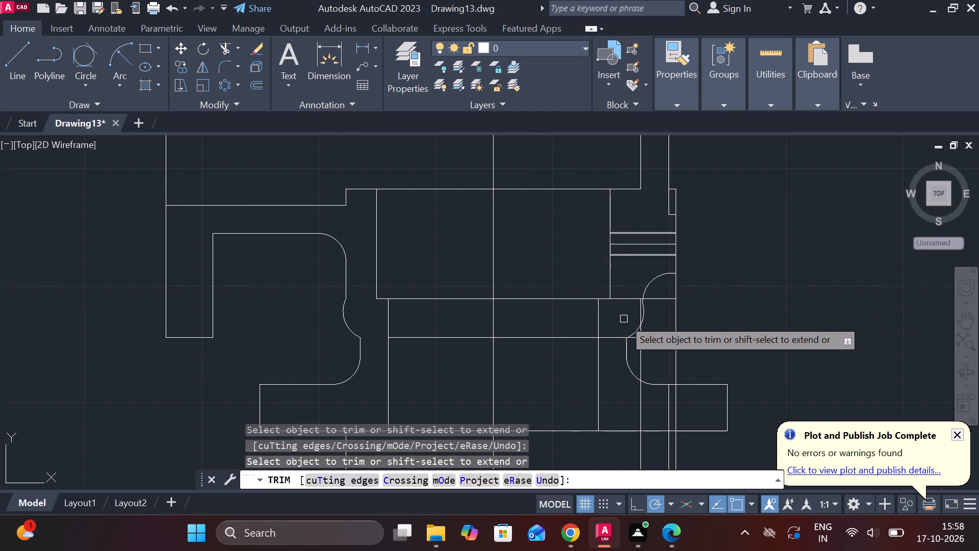
left_click(620, 339)
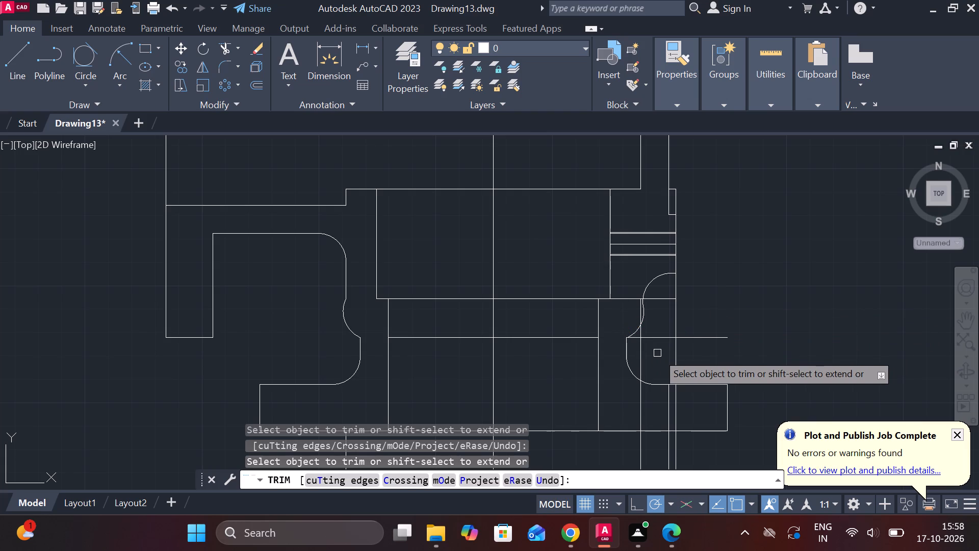
Trim the horizontal and vertical line pieces beside the right transition arc and the collar's bottom line beyond its lower-right corner.
scroll(657, 353, "up", 2)
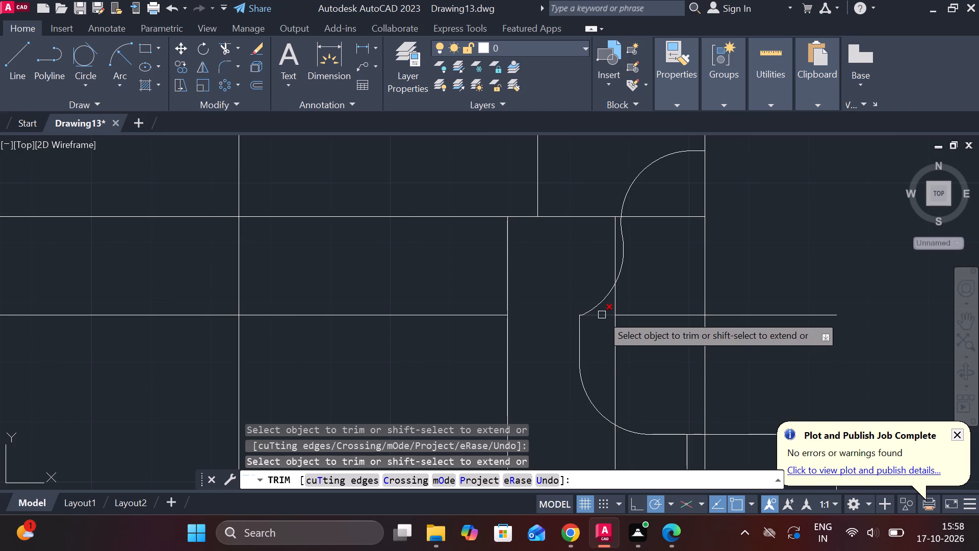
left_click(602, 315)
left_click(612, 304)
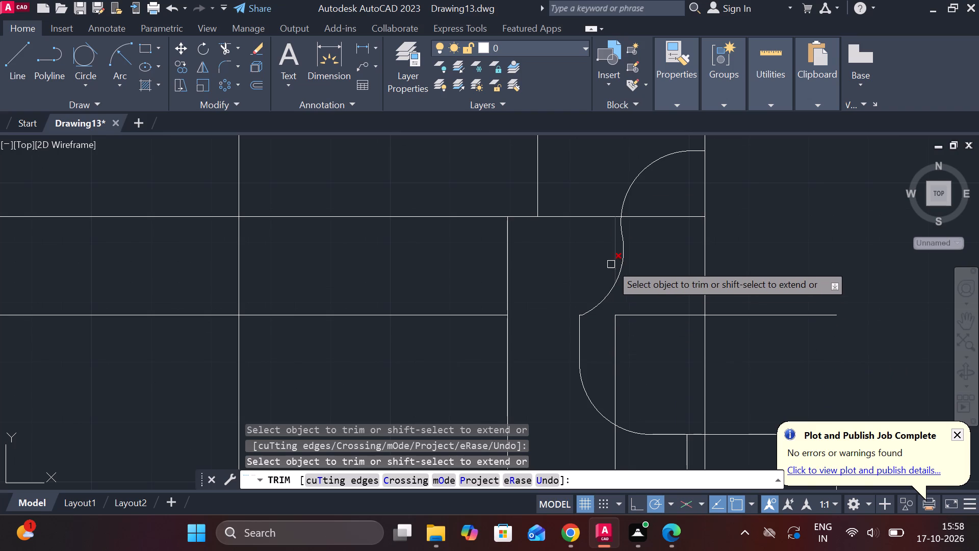
left_click(611, 262)
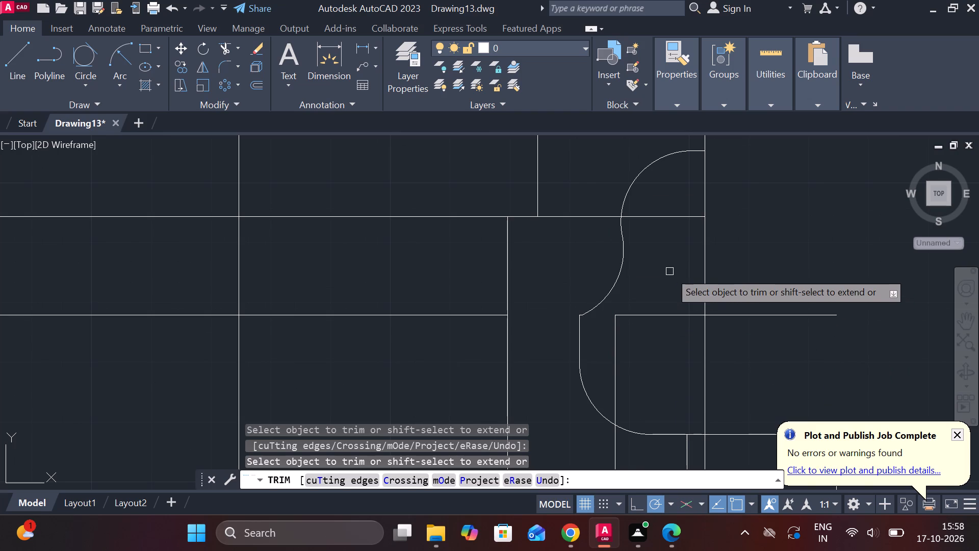
scroll(669, 271, "down", 1)
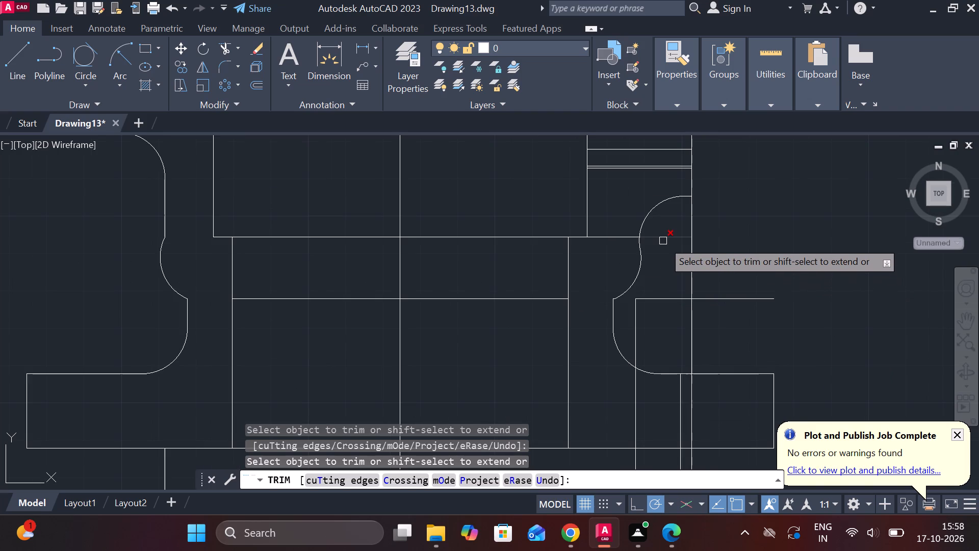
left_click(663, 241)
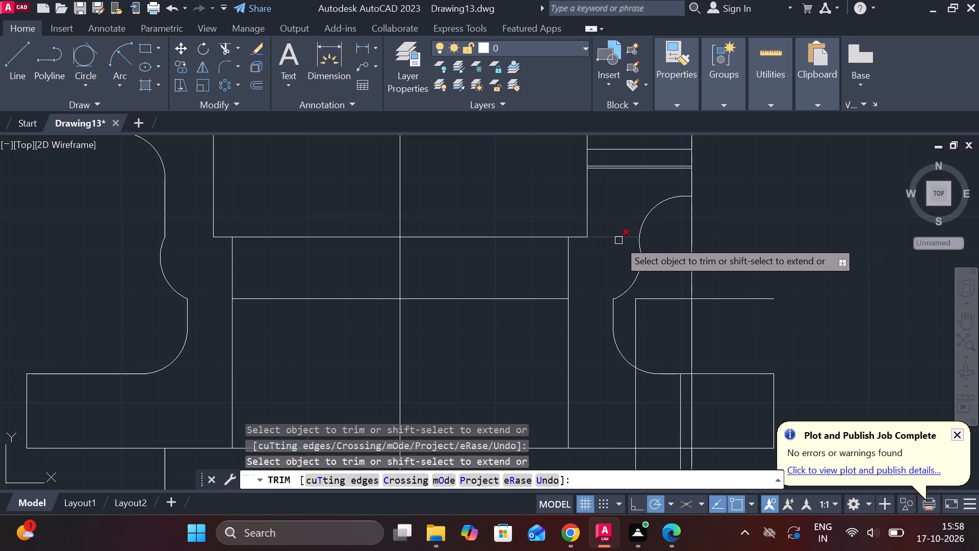
left_click(619, 236)
Examine the junction between the right radius 12 arc and the fillet under the right web.
scroll(663, 242, "up", 3)
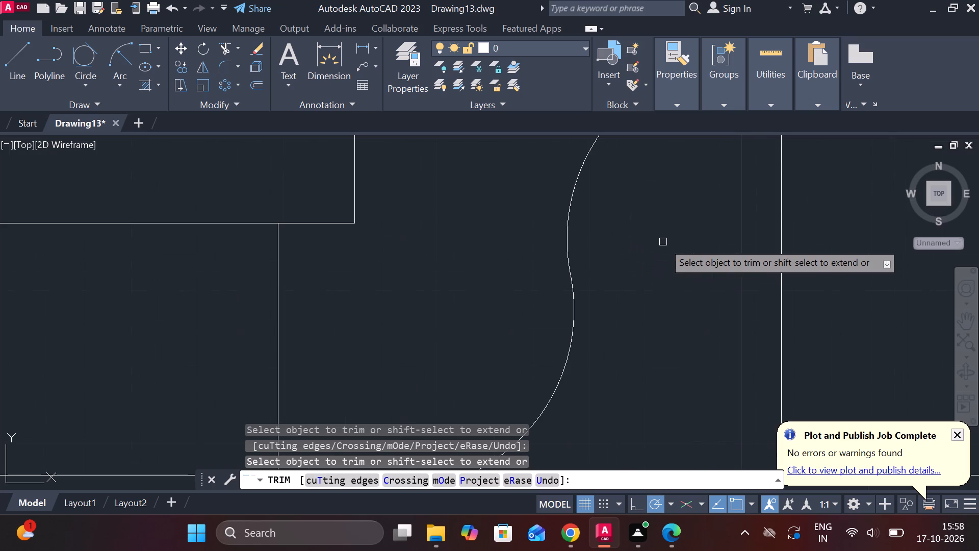
scroll(595, 286, "up", 2)
scroll(595, 286, "down", 1)
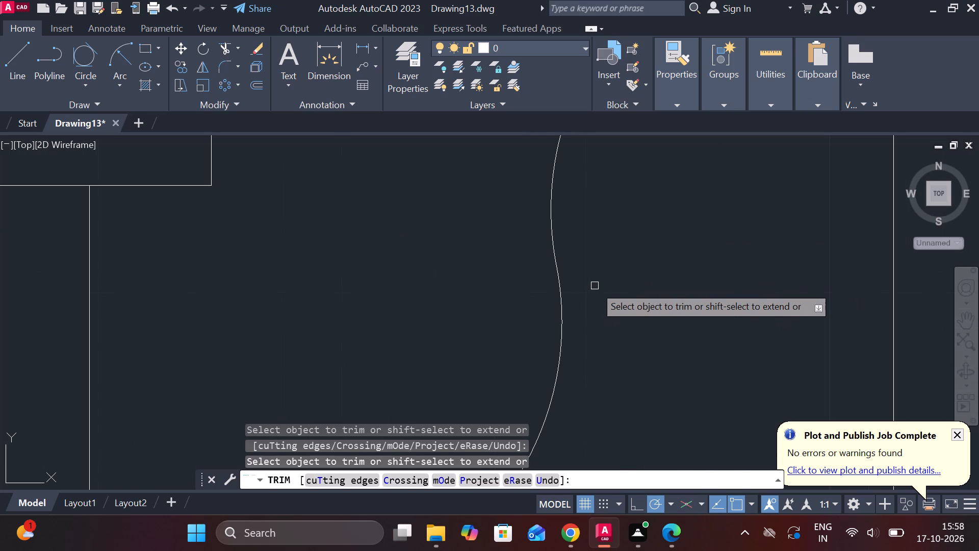
scroll(558, 290, "up", 4)
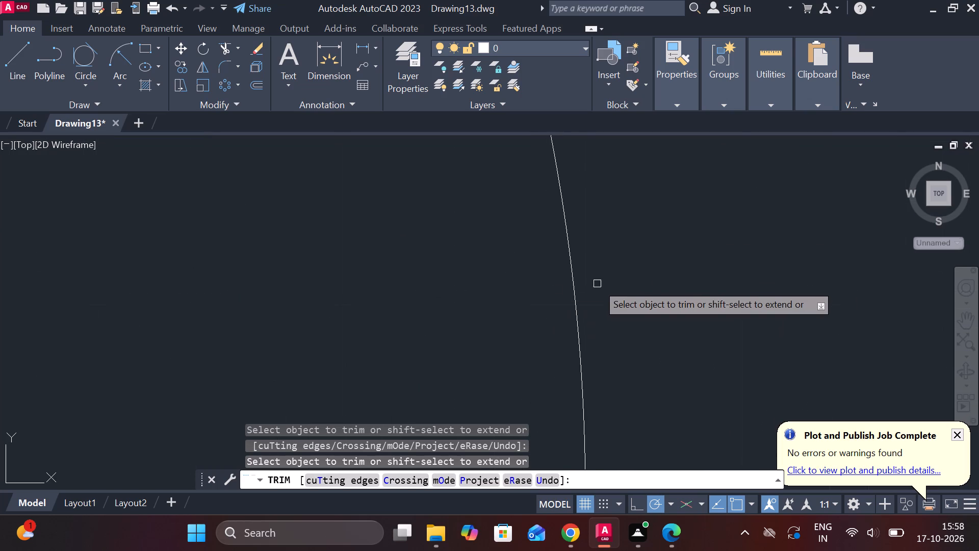
scroll(598, 282, "down", 6)
scroll(616, 279, "up", 2)
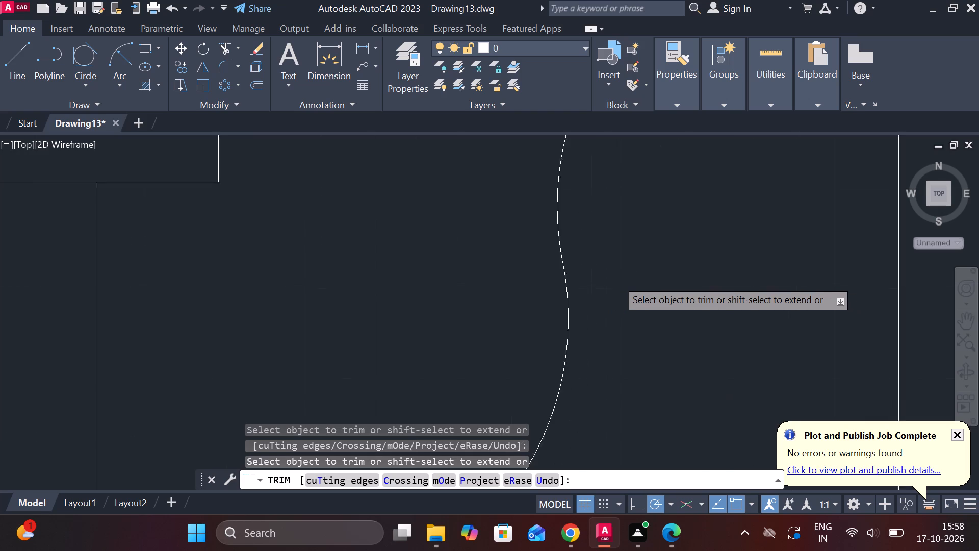
scroll(616, 279, "up", 3)
scroll(616, 279, "down", 7)
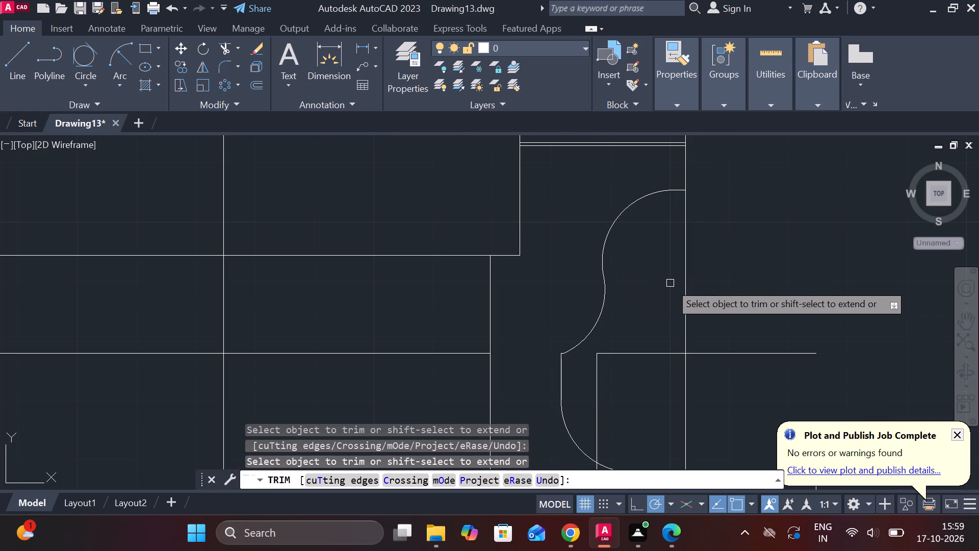
Trim the leftover horizontal line right of the stem, the inner vertical line through the base, and the outer vertical line above the base.
scroll(670, 283, "down", 3)
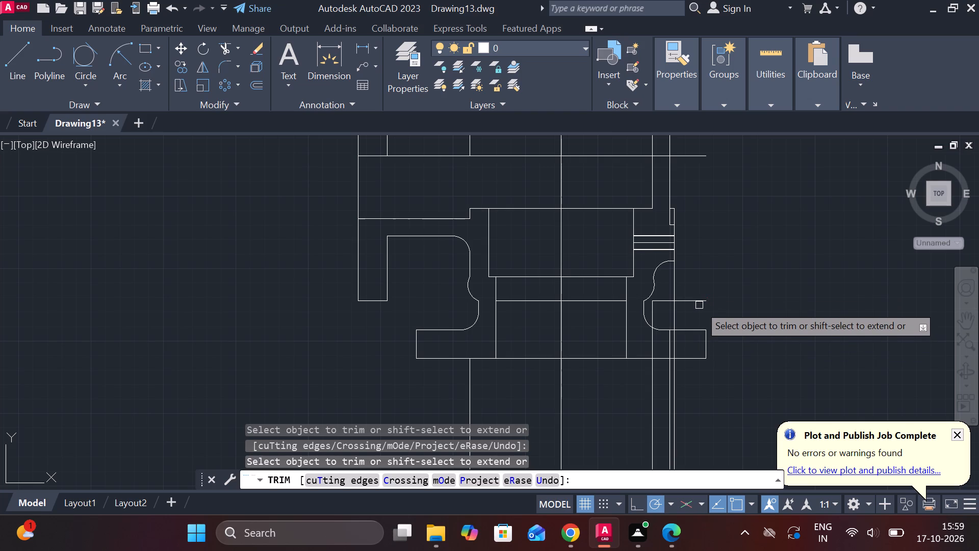
left_click(699, 299)
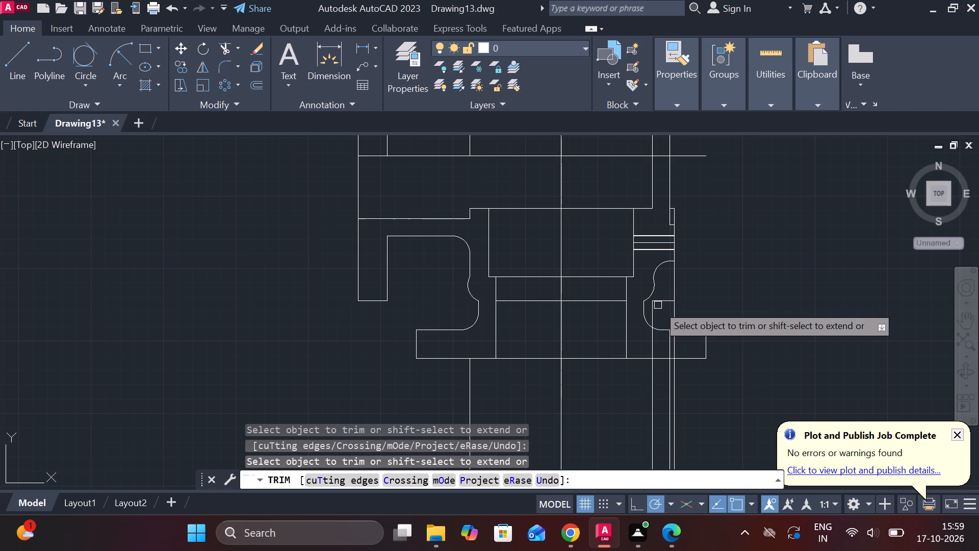
left_click(662, 298)
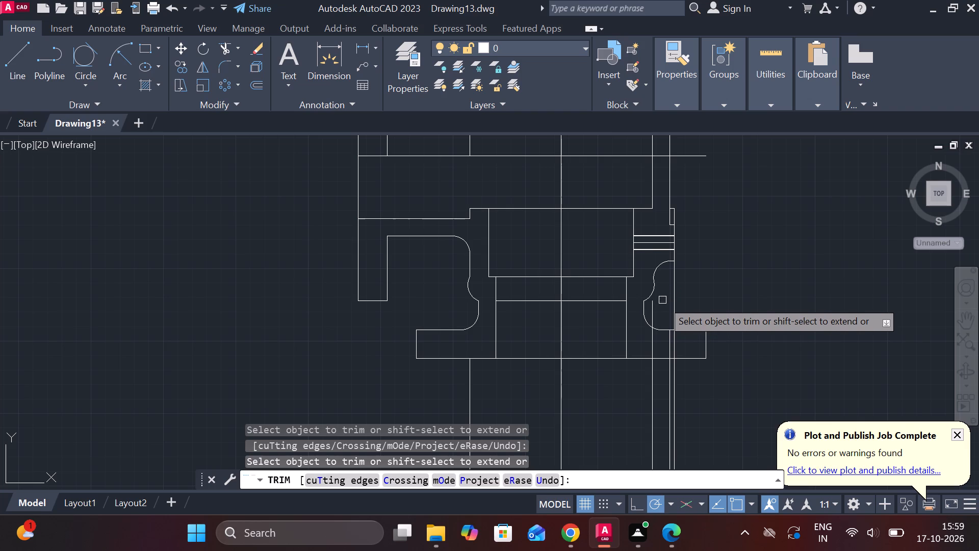
left_click(653, 309)
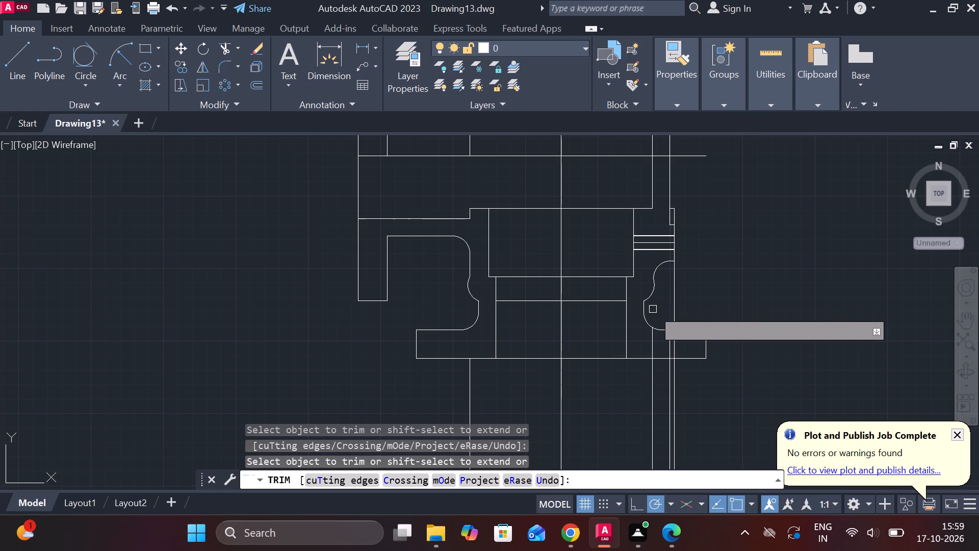
left_click(655, 340)
left_click(652, 380)
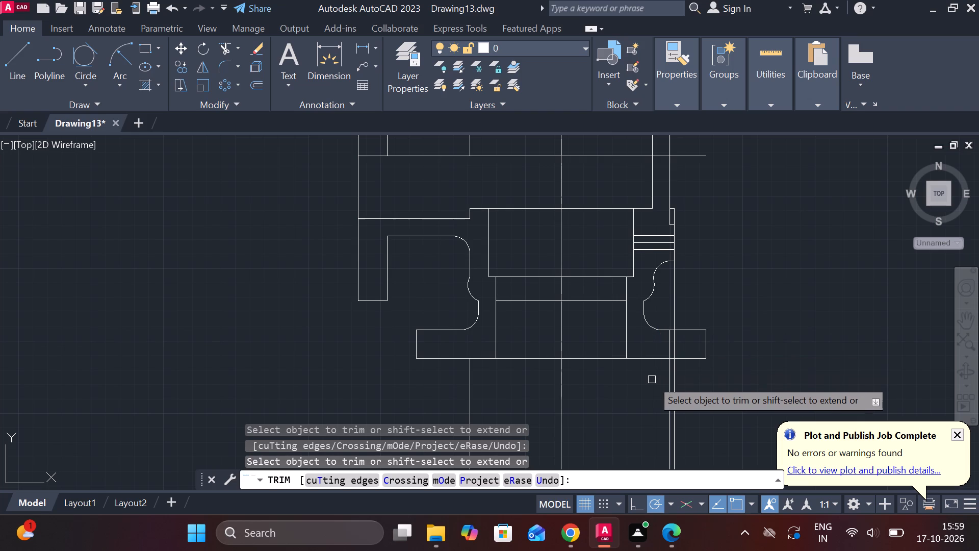
left_click(671, 291)
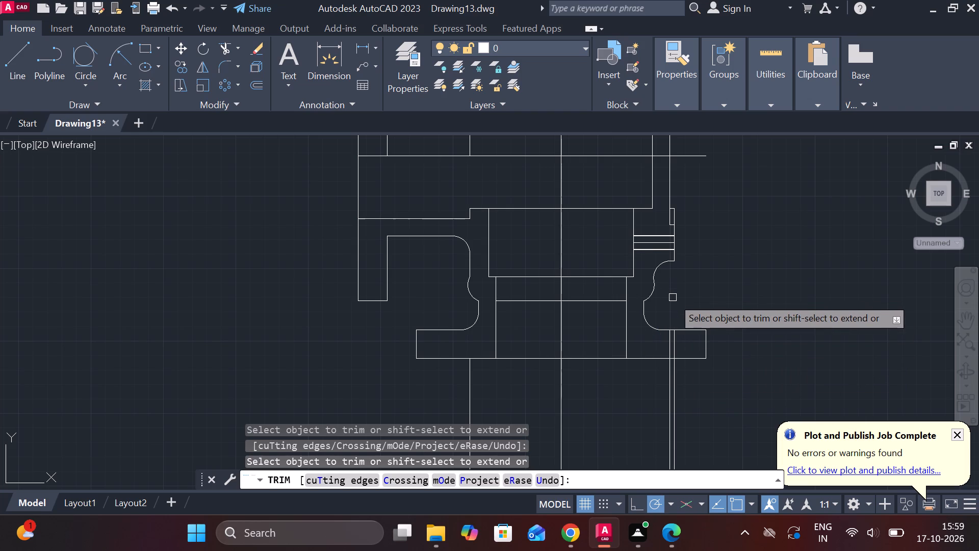
Trim the two vertical lines crossing the base's right flange and the vertical stubs below the base on both sides, keeping the centerline.
left_click(667, 342)
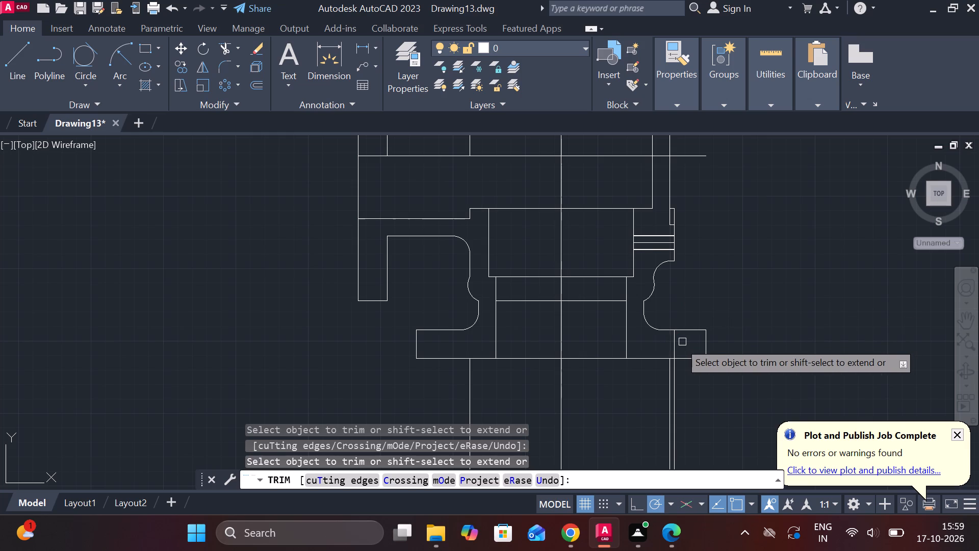
left_click(669, 342)
left_click(693, 342)
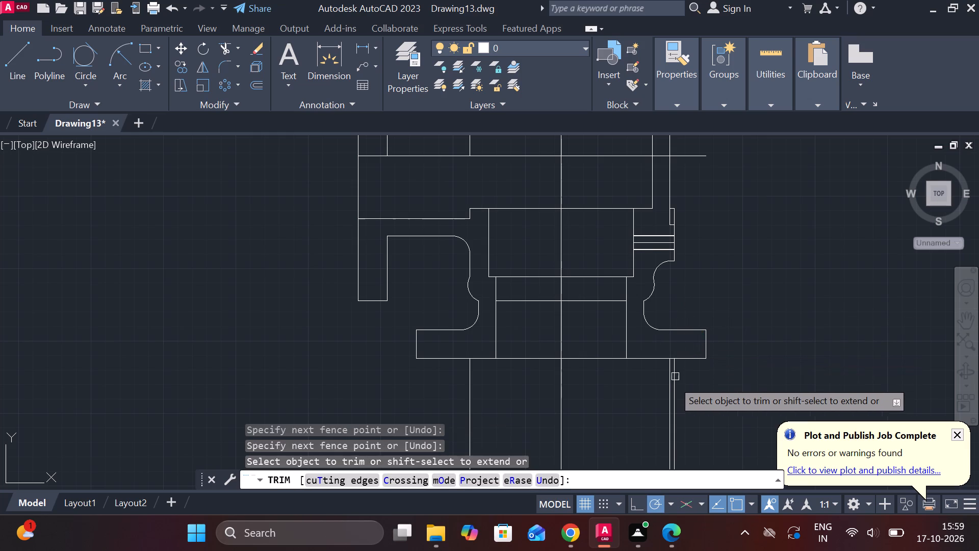
left_click(671, 382)
left_click(669, 382)
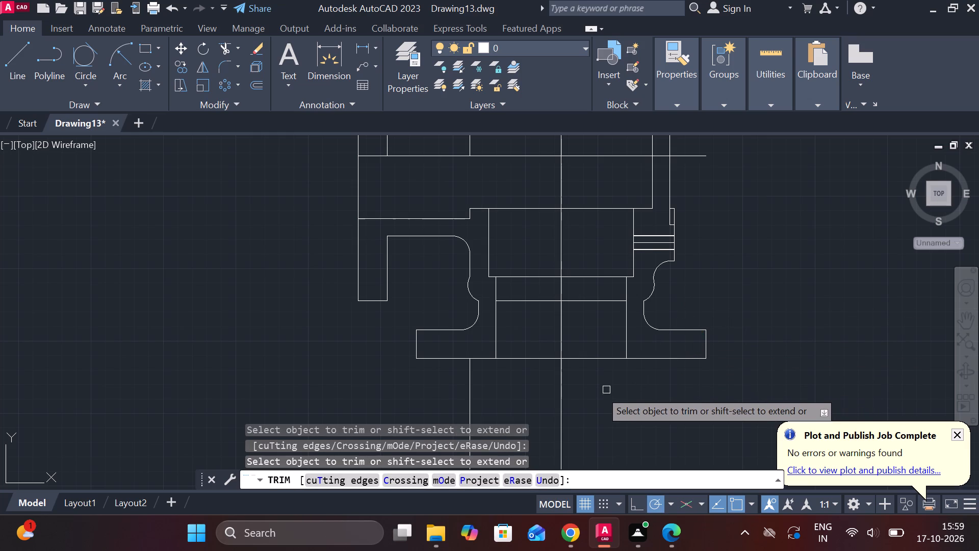
left_click(472, 391)
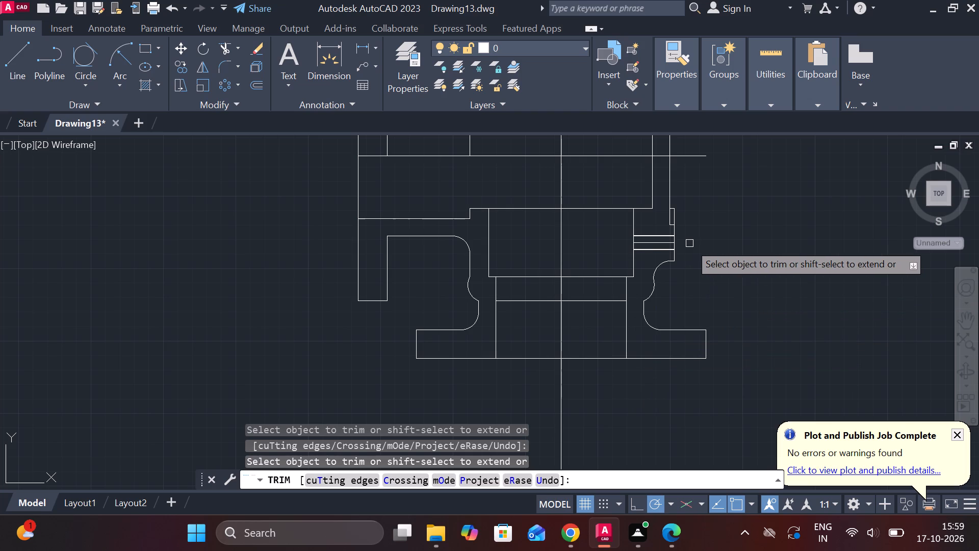
scroll(689, 243, "up", 4)
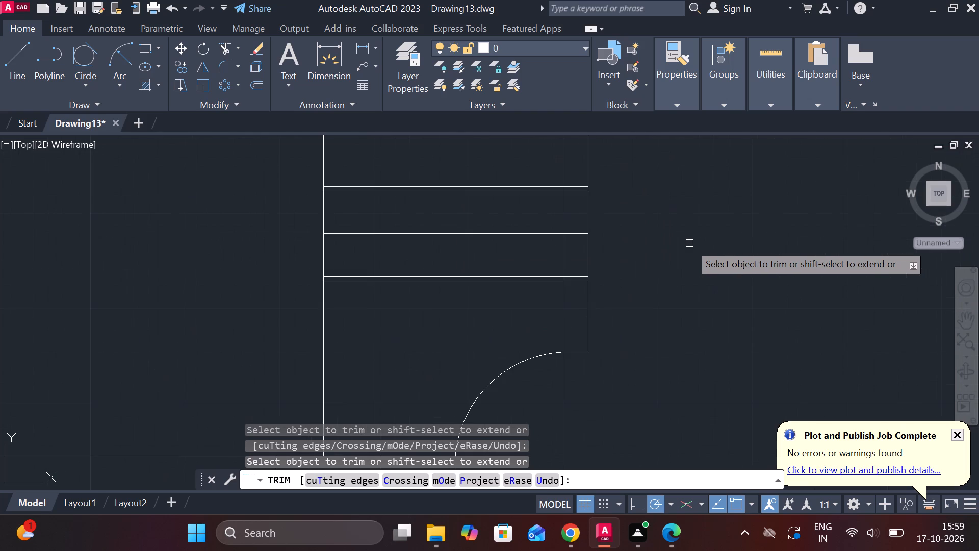
scroll(689, 243, "down", 4)
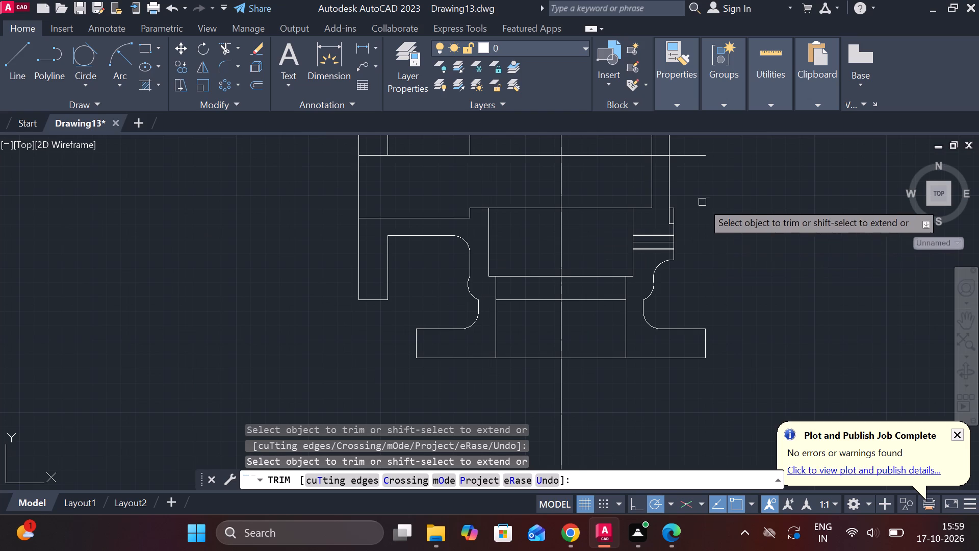
scroll(698, 189, "down", 1)
scroll(698, 189, "up", 2)
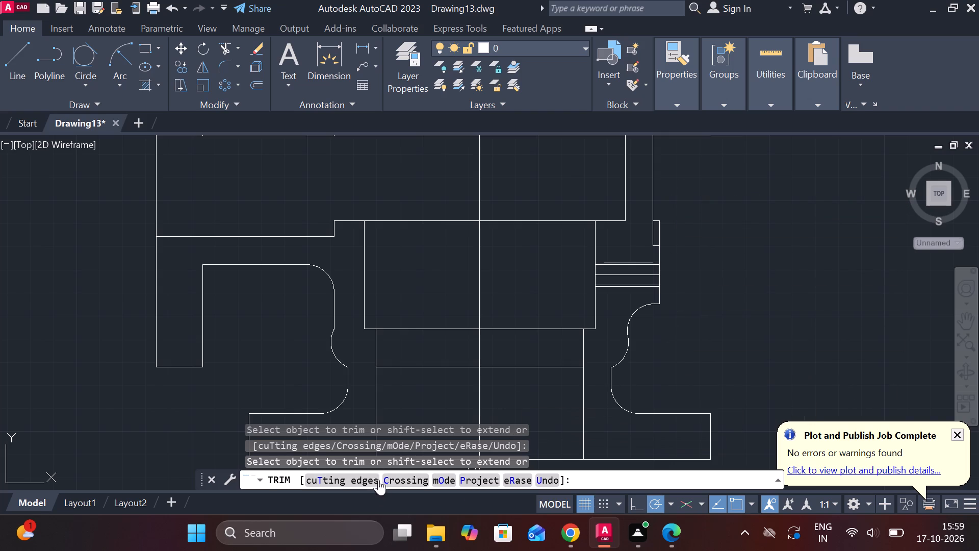
key("Escape")
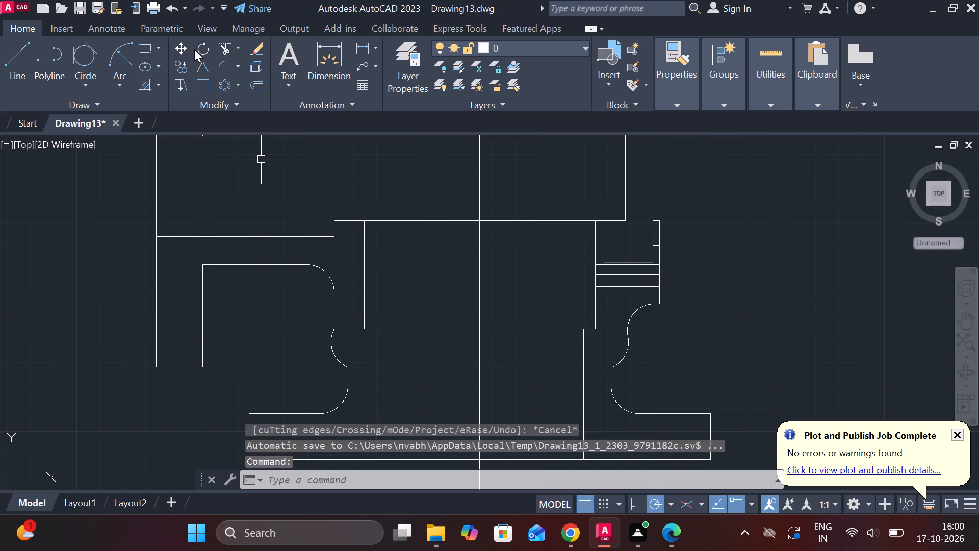
Fillet the right wall's outer vertical line and the short horizontal ledge at its lower end with radius 3.
left_click(224, 65)
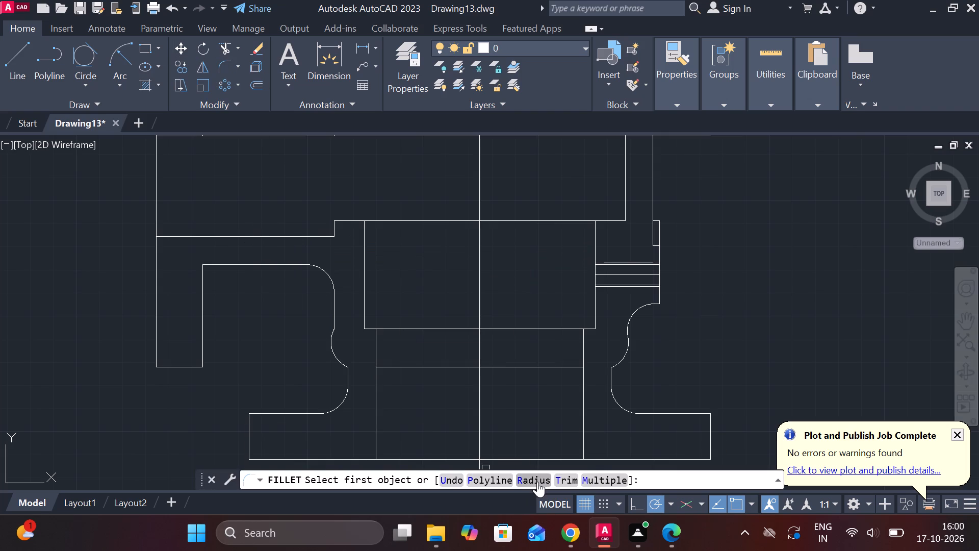
left_click(537, 482)
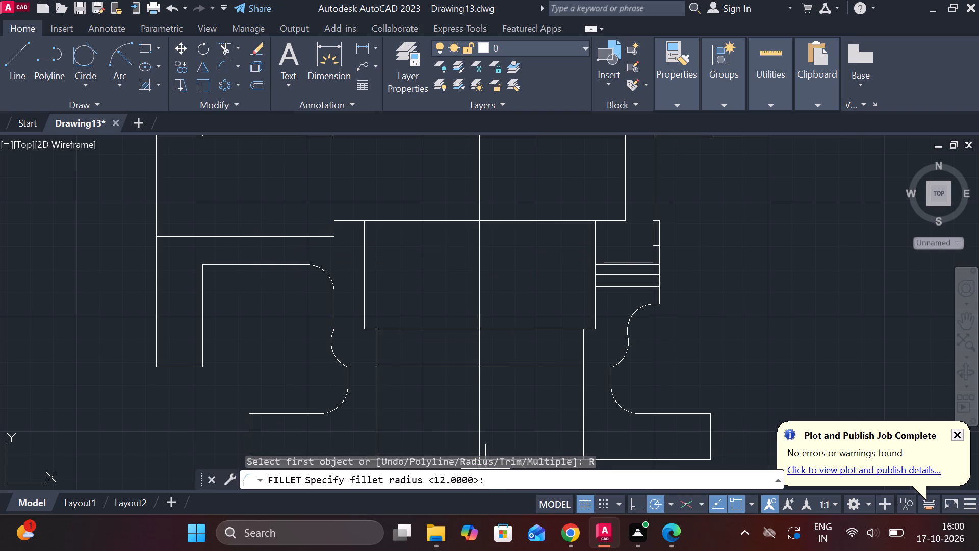
key("3")
key("Return")
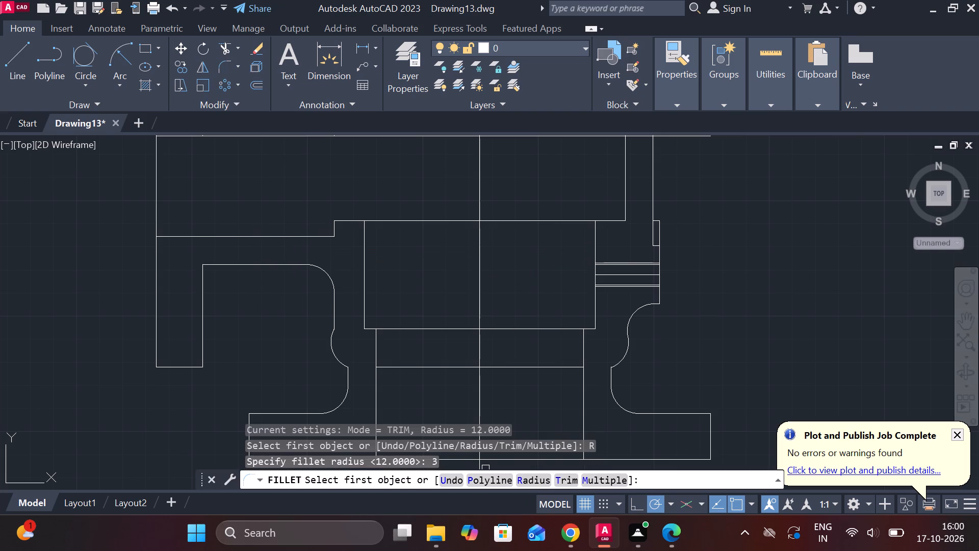
scroll(692, 258, "up", 3)
scroll(692, 258, "down", 2)
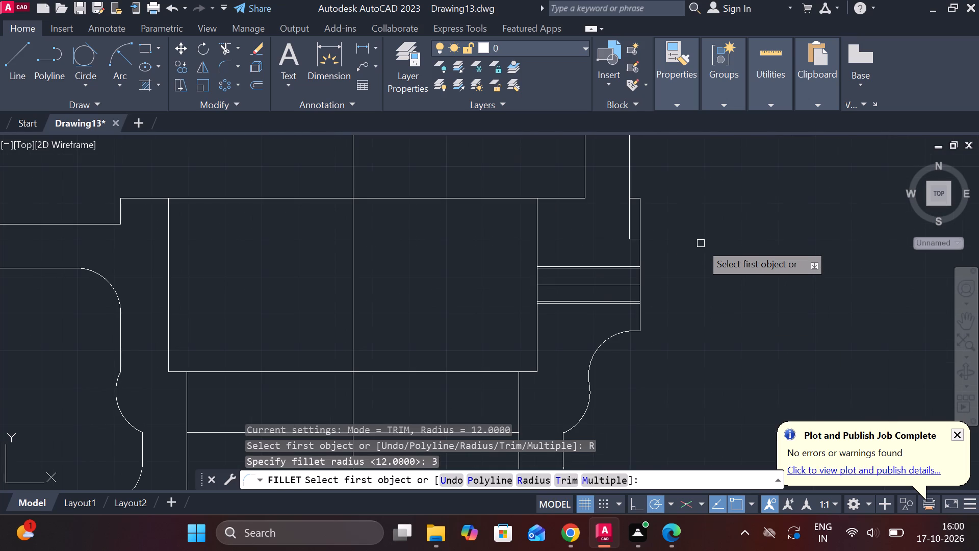
scroll(699, 243, "up", 1)
left_click(590, 218)
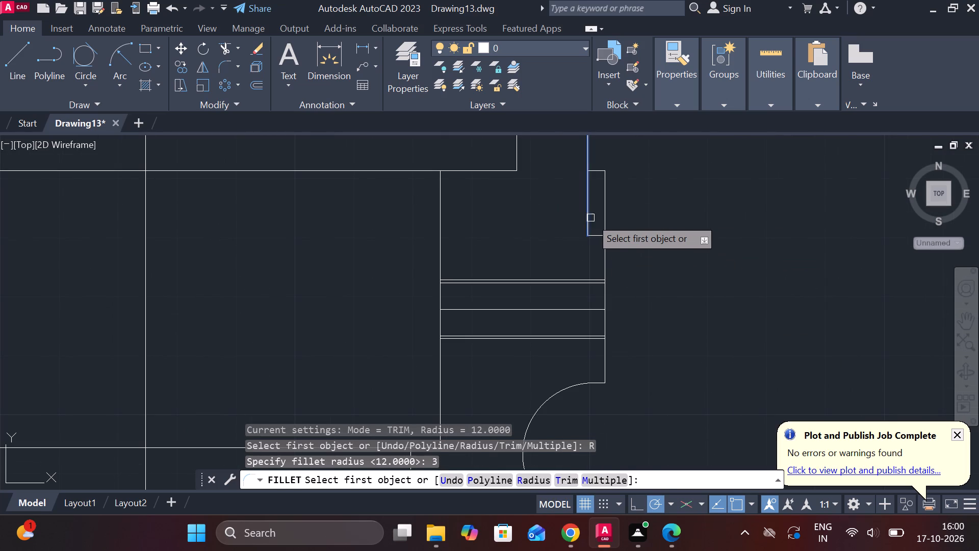
left_click(600, 232)
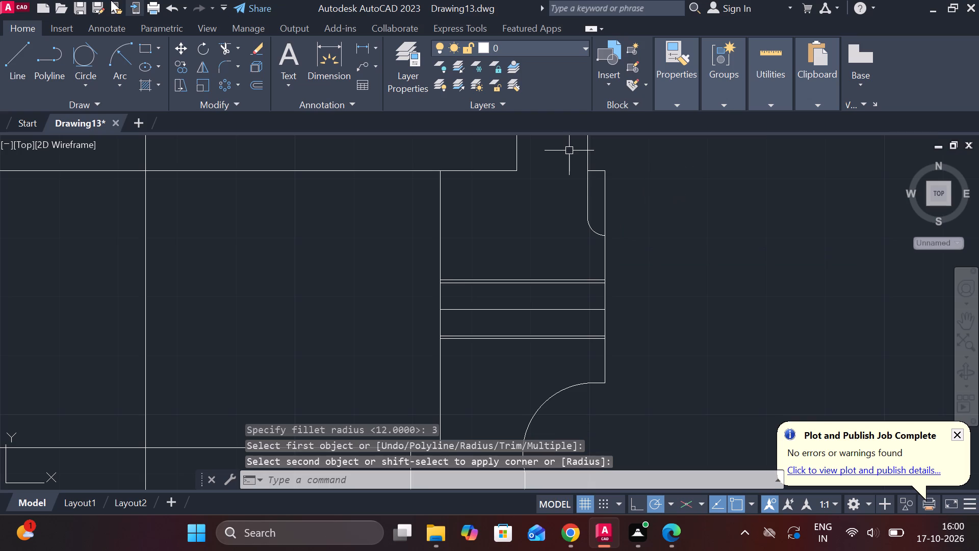
Trim the leftover vertical and horizontal lines forming the square corner outside the new radius 3 fillet.
left_click(226, 48)
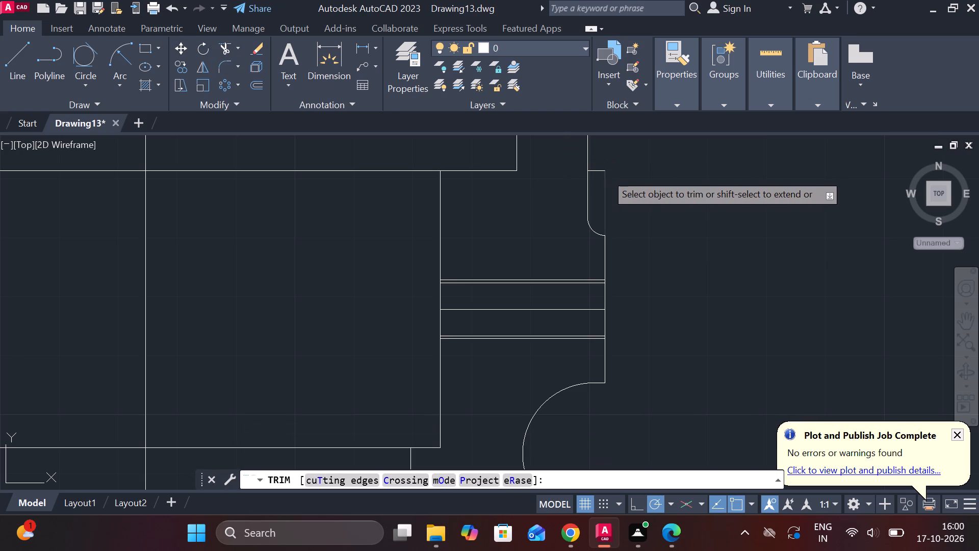
left_click(606, 173)
left_click(604, 171)
scroll(604, 174, "down", 2)
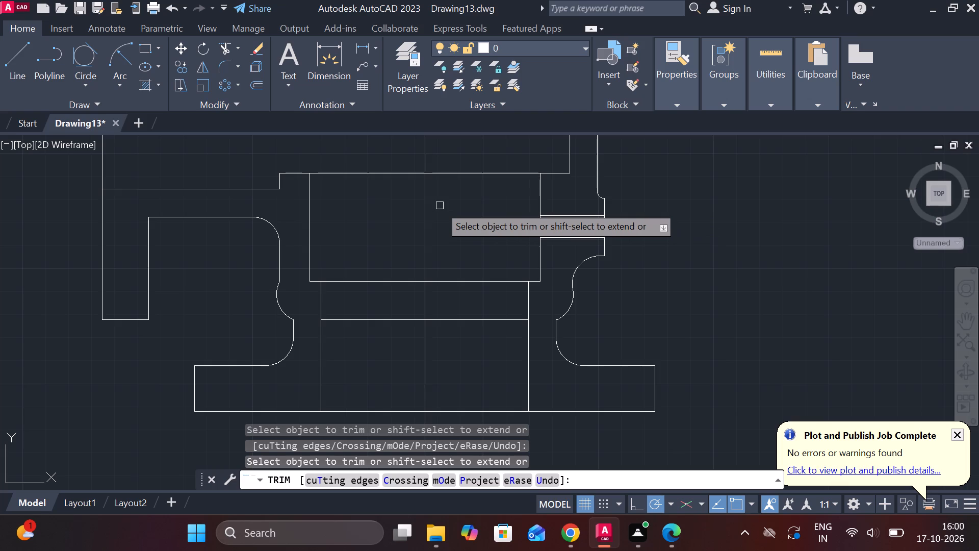
key("Escape")
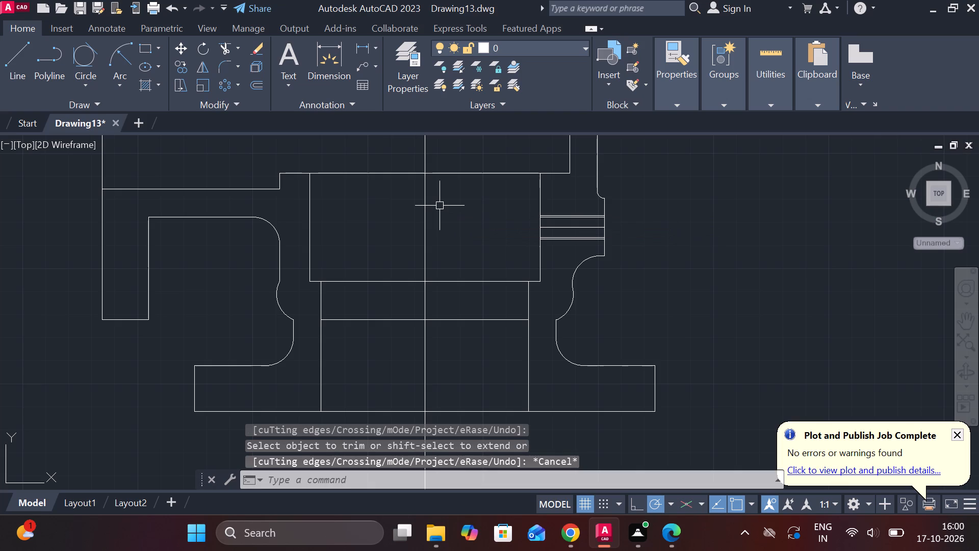
Fillet the inner corner between the left arm's upper horizontal line and the short vertical step with radius 7.
left_click(227, 65)
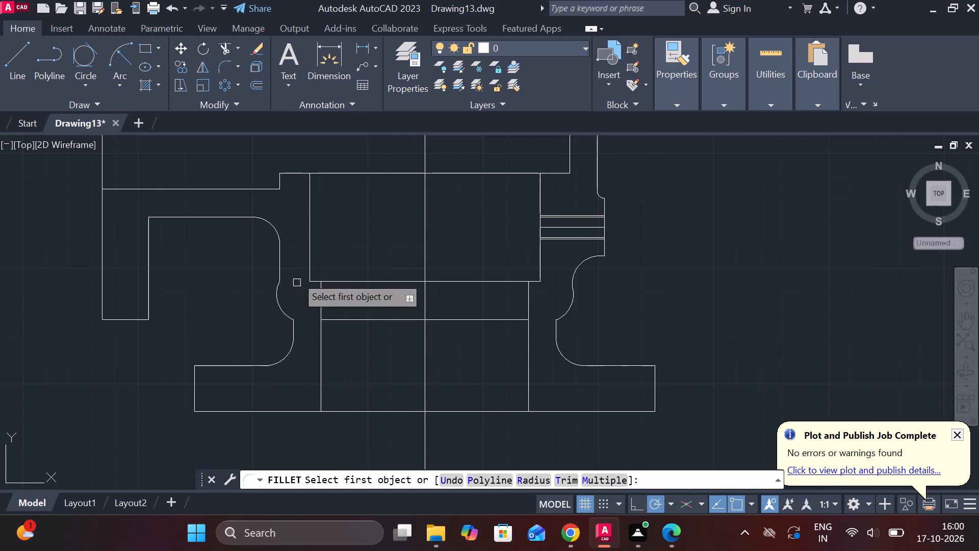
left_click(536, 479)
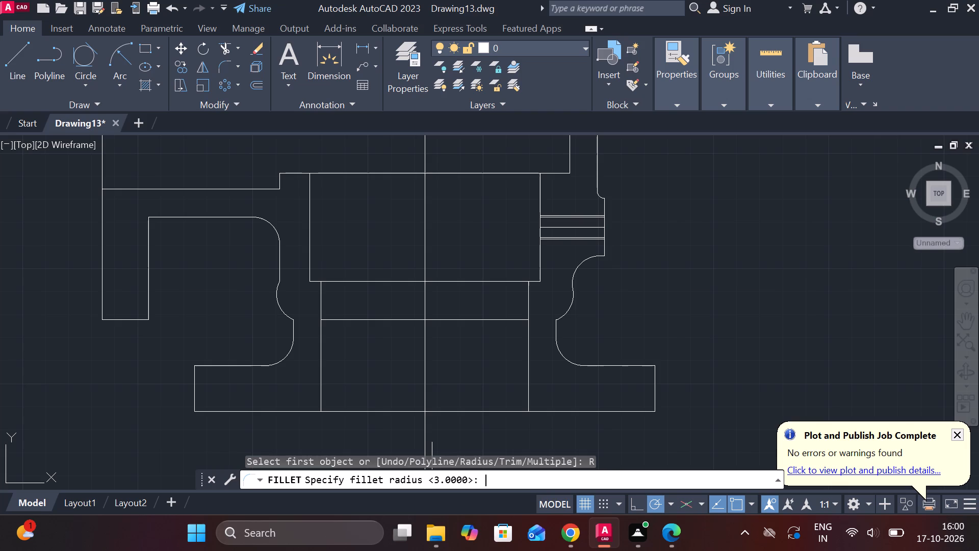
key("7")
key("Return")
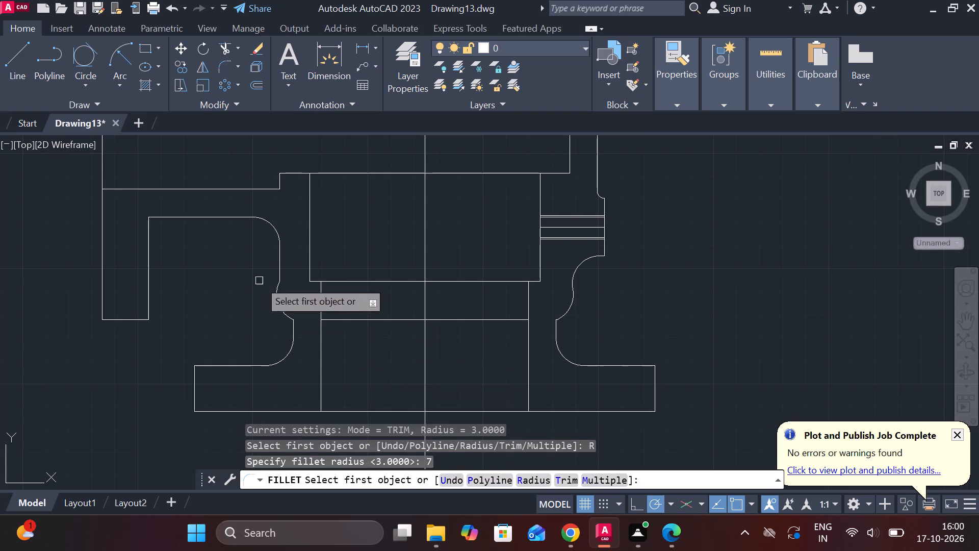
left_click(262, 186)
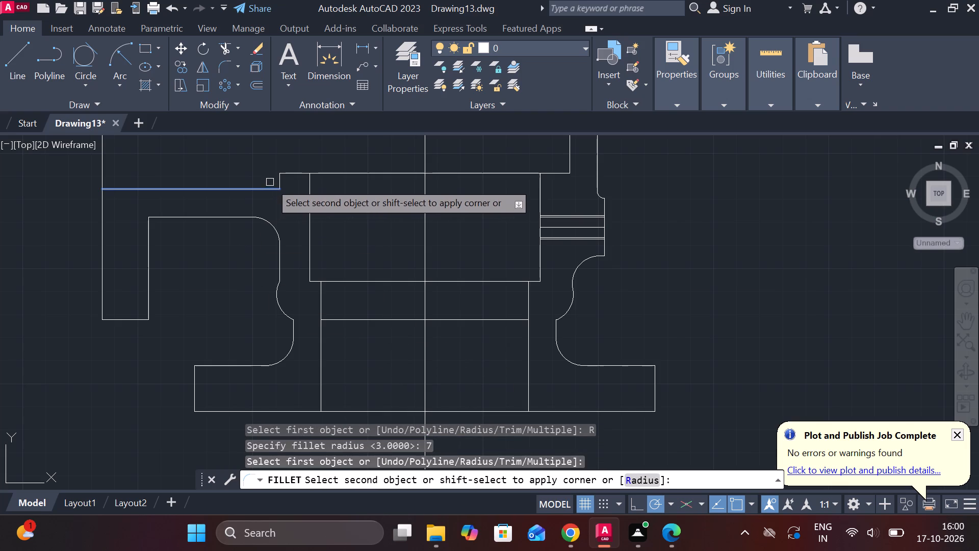
left_click(279, 178)
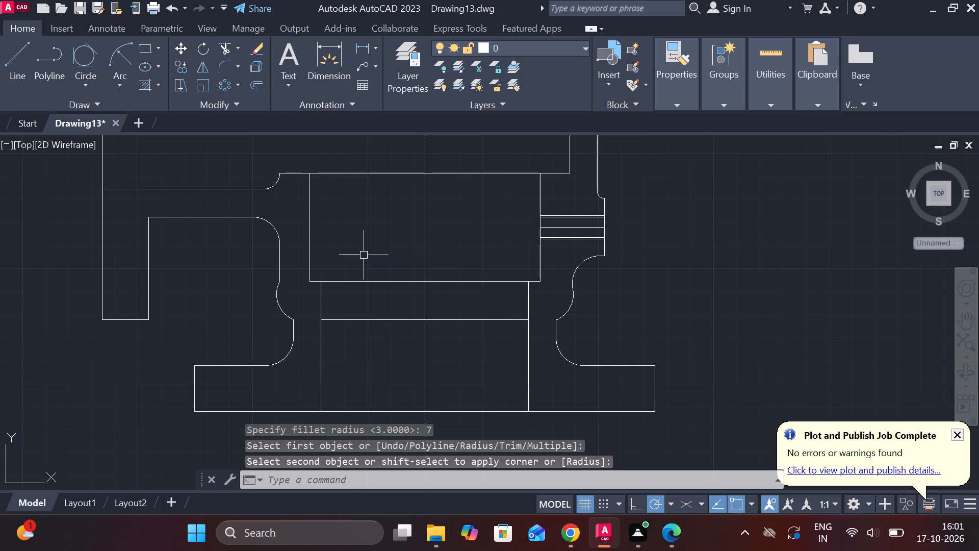
Fillet the corner between the horizontal line above the collar and the right wall's inner vertical line with radius 12.
left_click(228, 65)
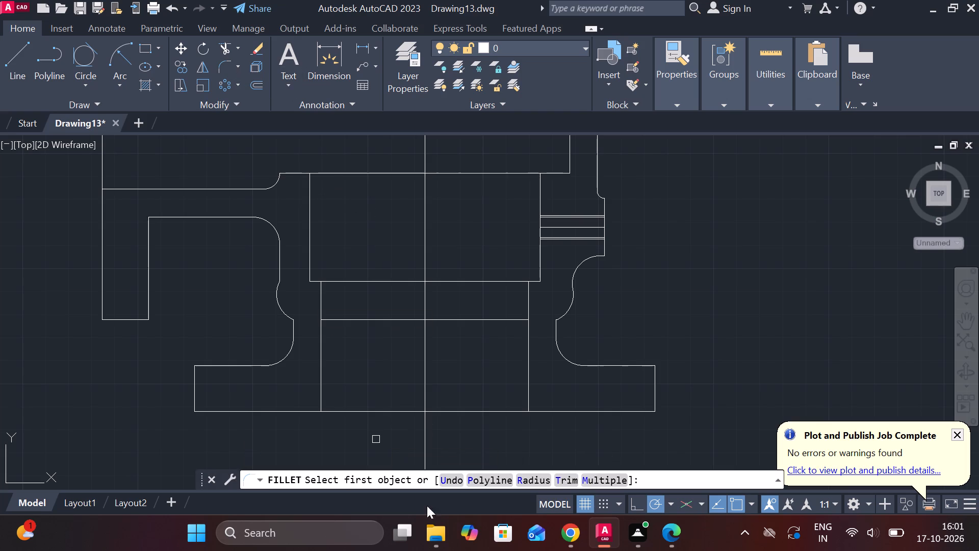
left_click(544, 484)
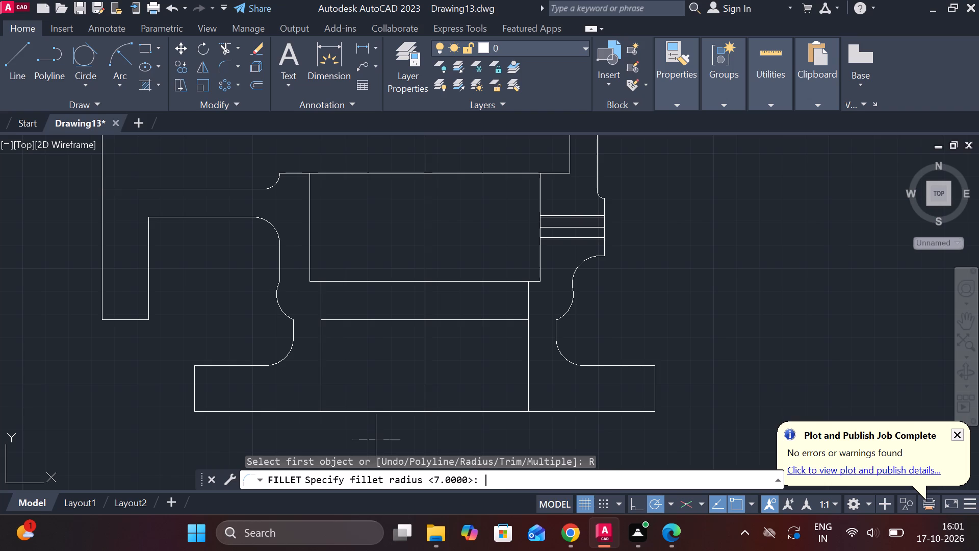
type("12")
key("Return")
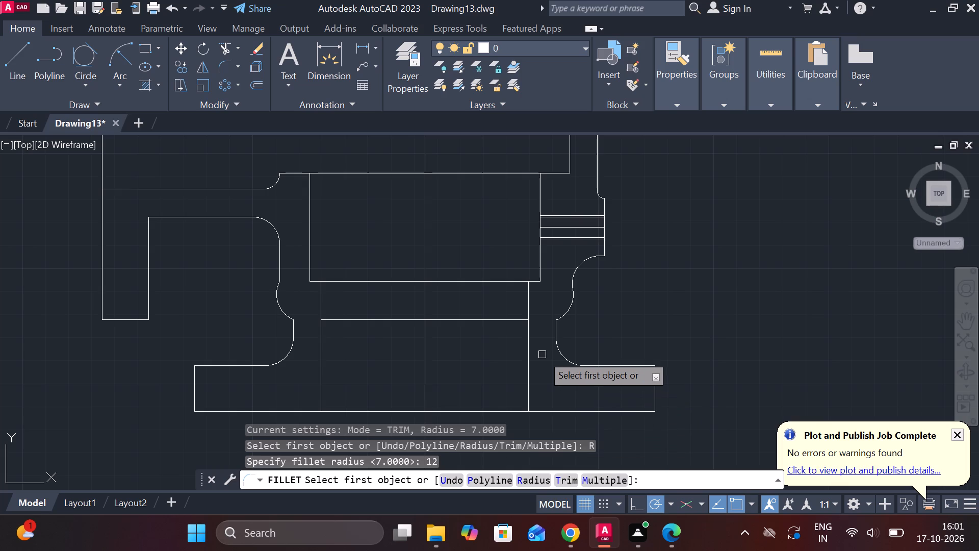
left_click(550, 171)
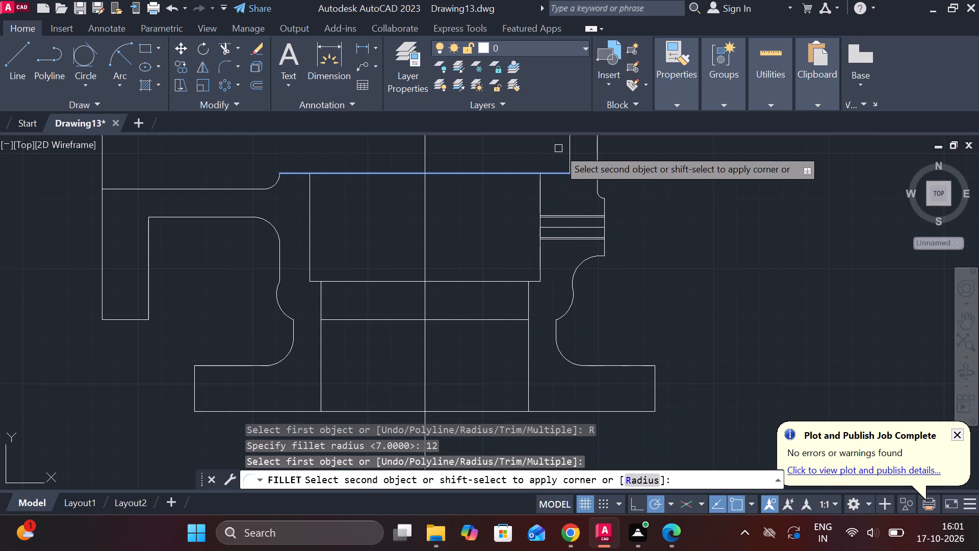
left_click(570, 145)
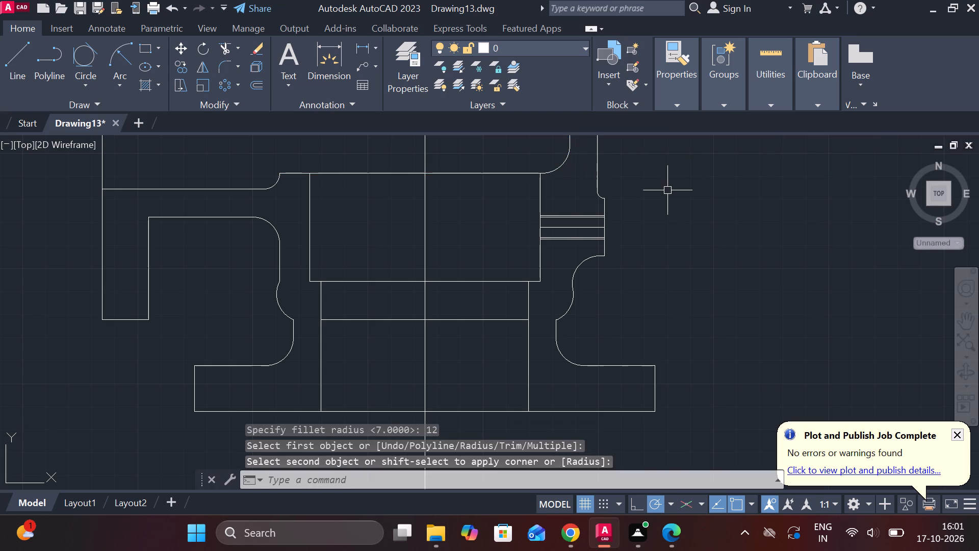
Trim both halves of the horizontal line crossing the stem's bore above the base, on either side of the centerline.
scroll(668, 190, "down", 3)
scroll(705, 159, "up", 2)
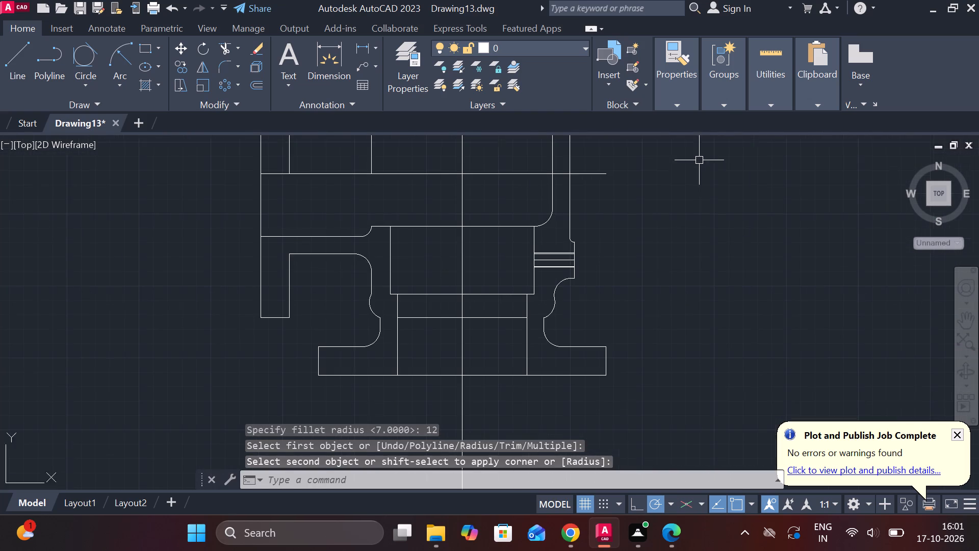
scroll(699, 161, "up", 1)
scroll(683, 190, "down", 2)
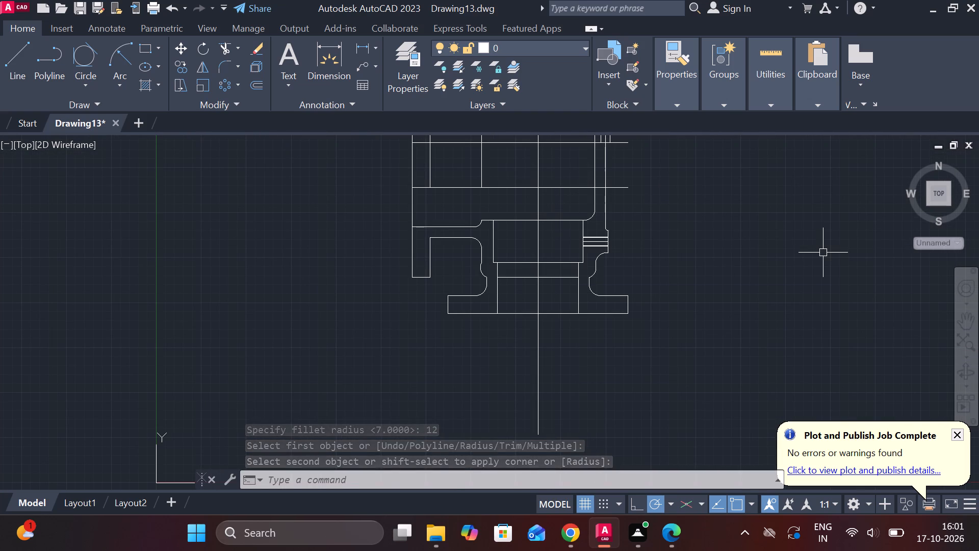
key("Escape")
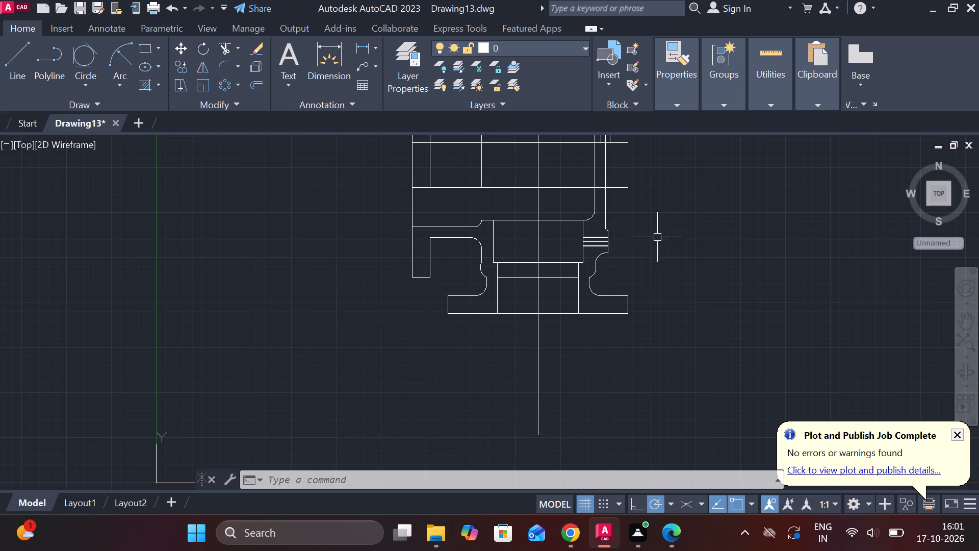
left_click(224, 51)
left_click(520, 276)
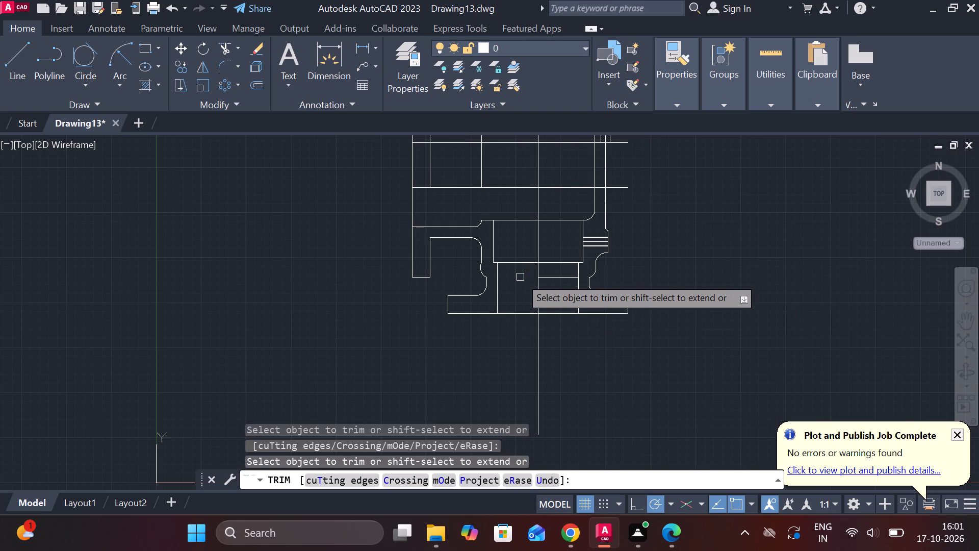
left_click(560, 278)
scroll(642, 245, "down", 2)
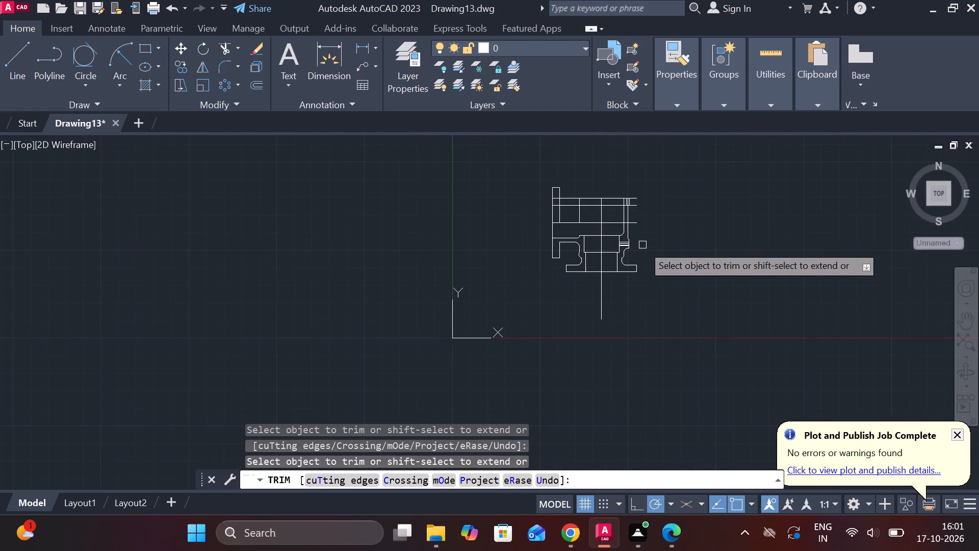
scroll(611, 171, "up", 2)
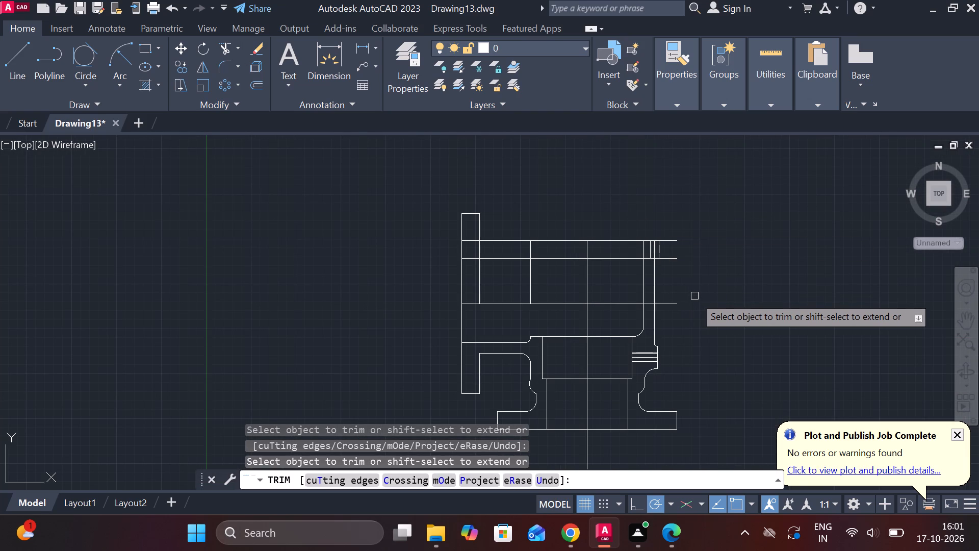
scroll(694, 296, "up", 2)
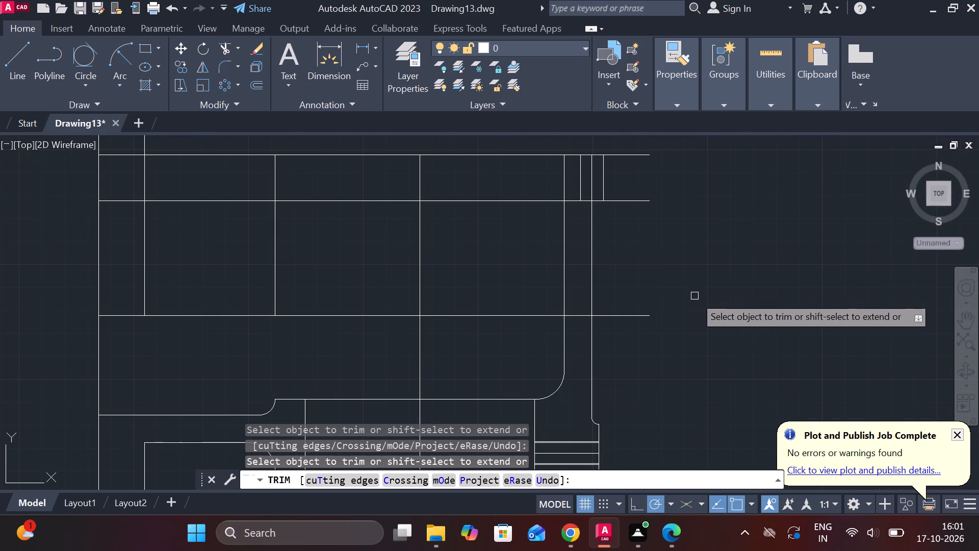
key("Escape")
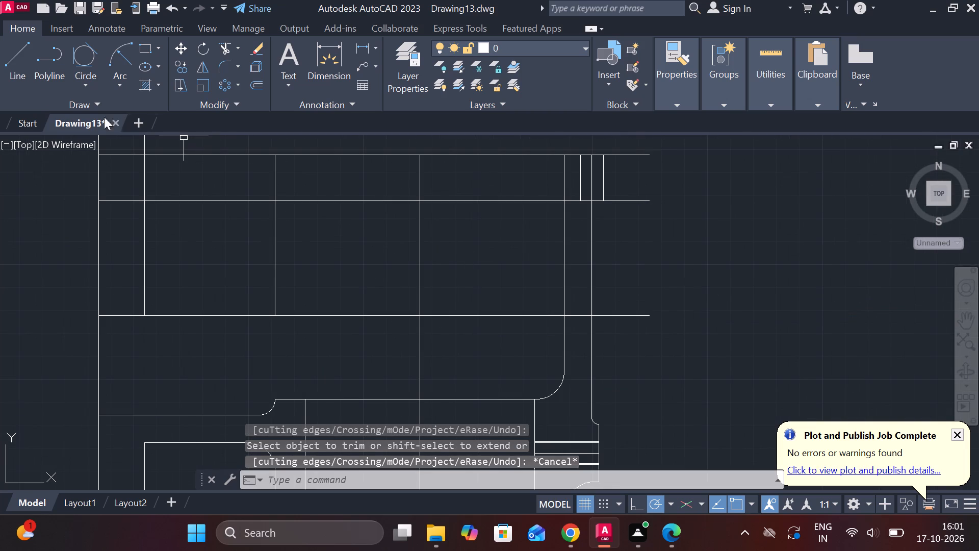
Draw a V-shaped tip below the right wall's hole, joining both side lines' lower ends at its axis, each side about 7 long.
left_click(18, 70)
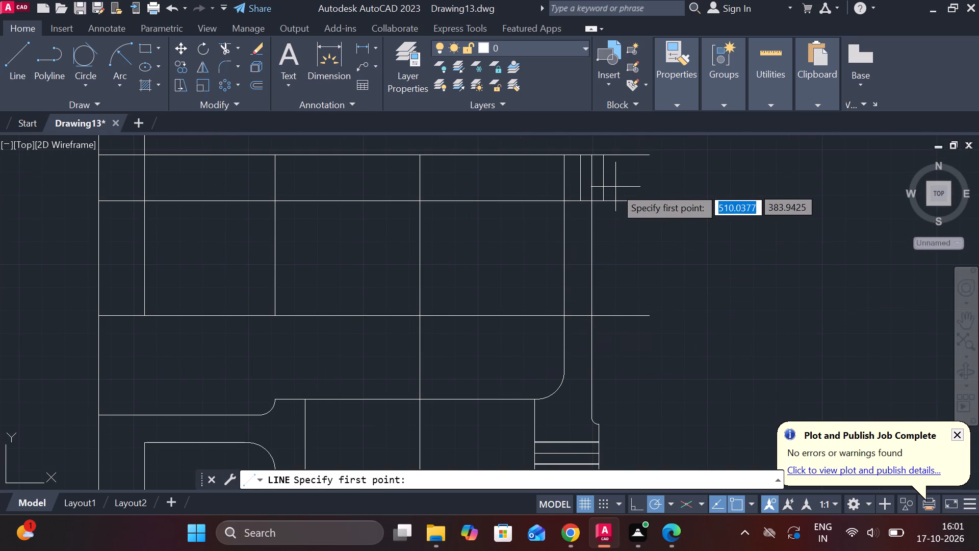
left_click(607, 197)
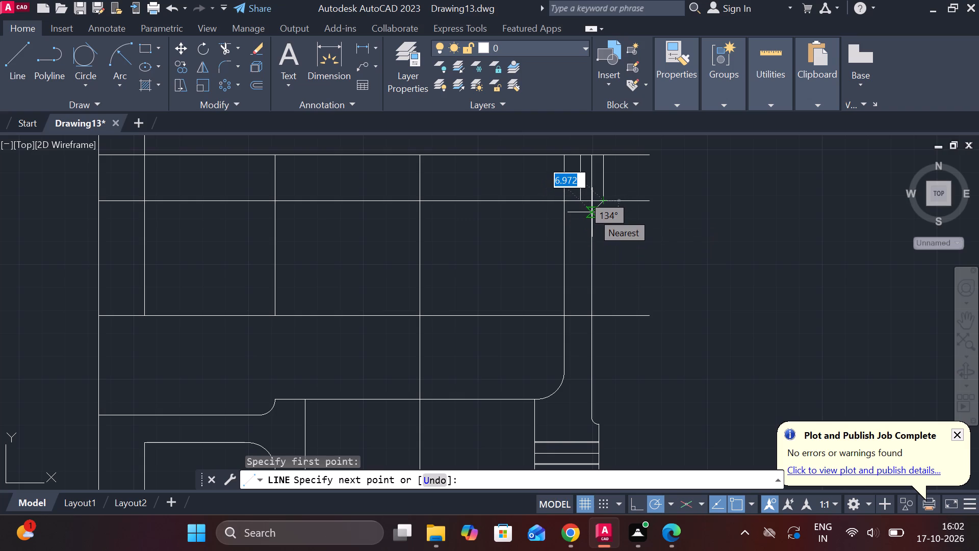
scroll(591, 208, "up", 3)
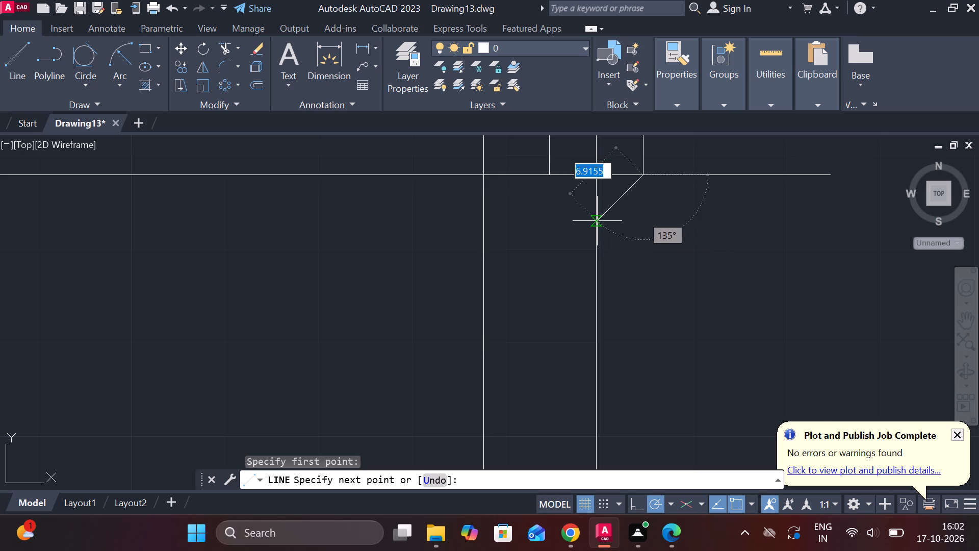
left_click(597, 221)
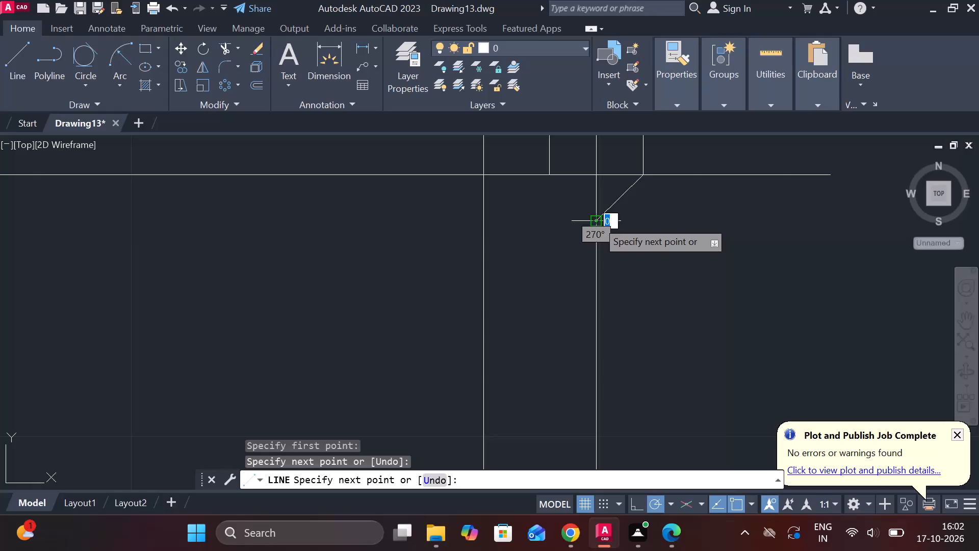
left_click(550, 175)
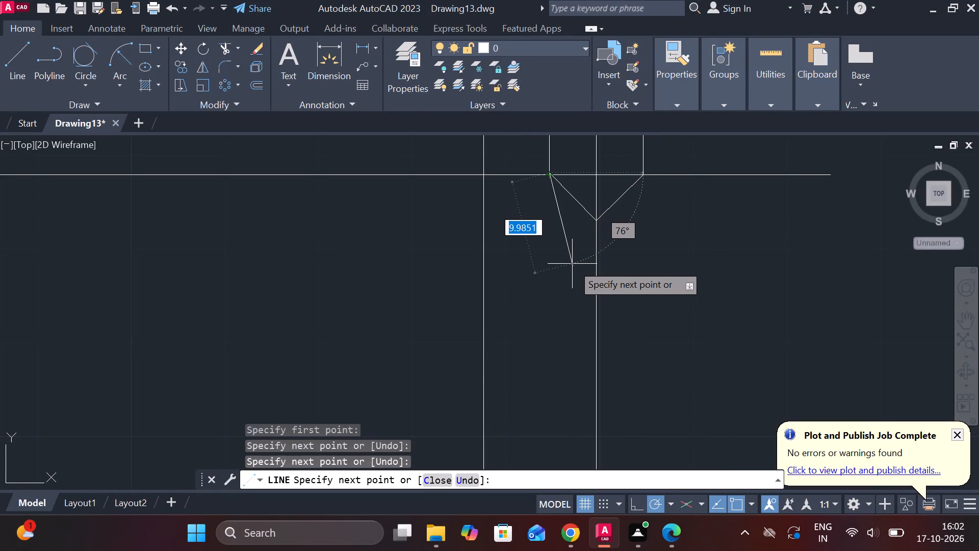
key("Escape")
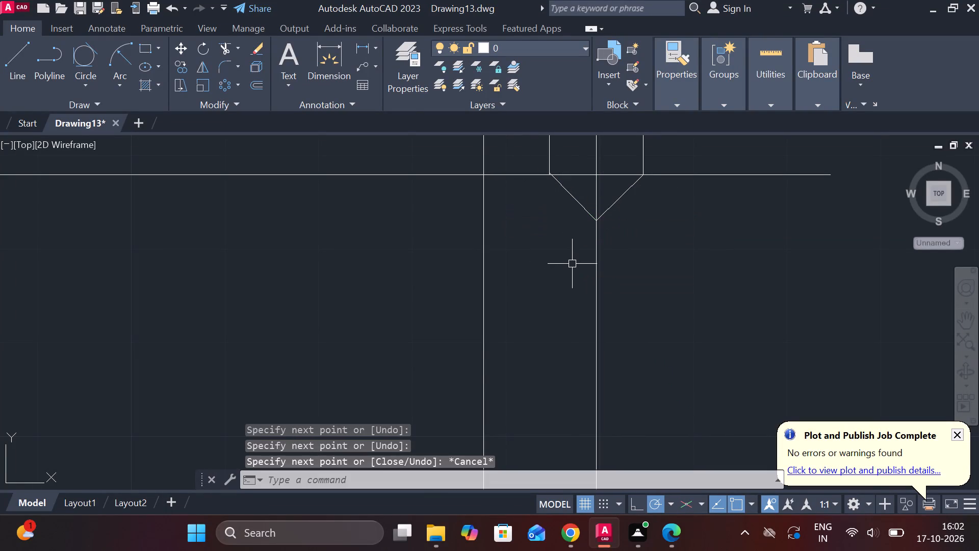
Copy the left vertical line of the pointed hole 0.5 inward toward the hole's axis.
scroll(668, 222, "down", 5)
scroll(668, 222, "up", 2)
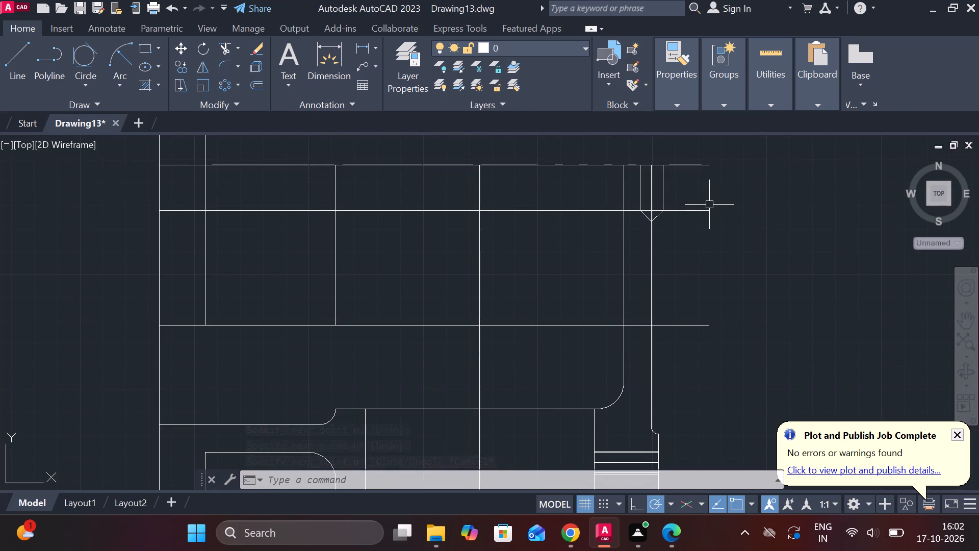
scroll(677, 183, "up", 2)
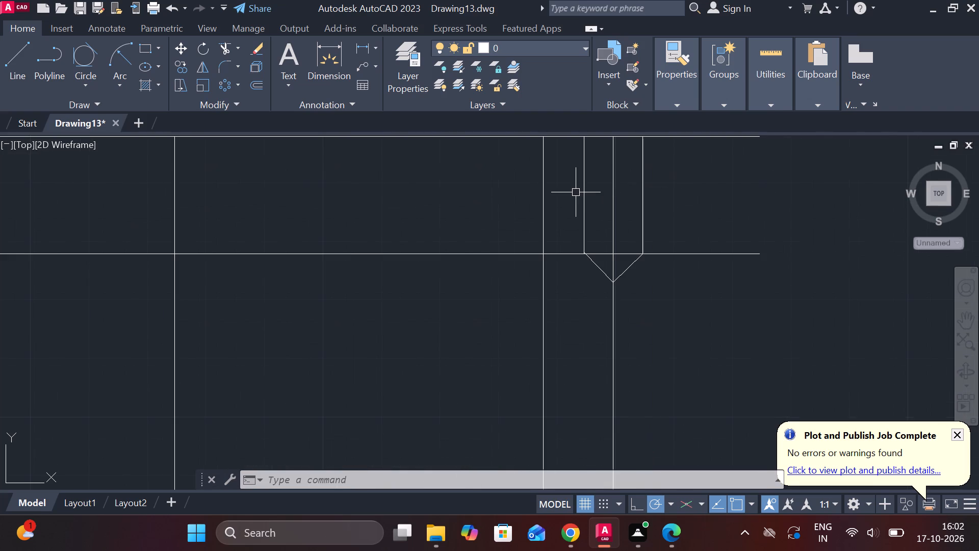
left_click(586, 188)
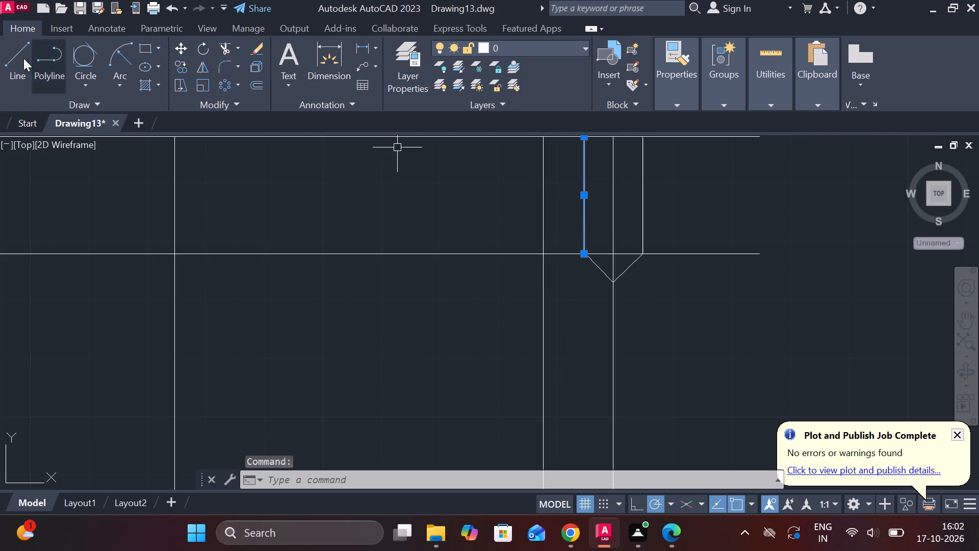
left_click(176, 67)
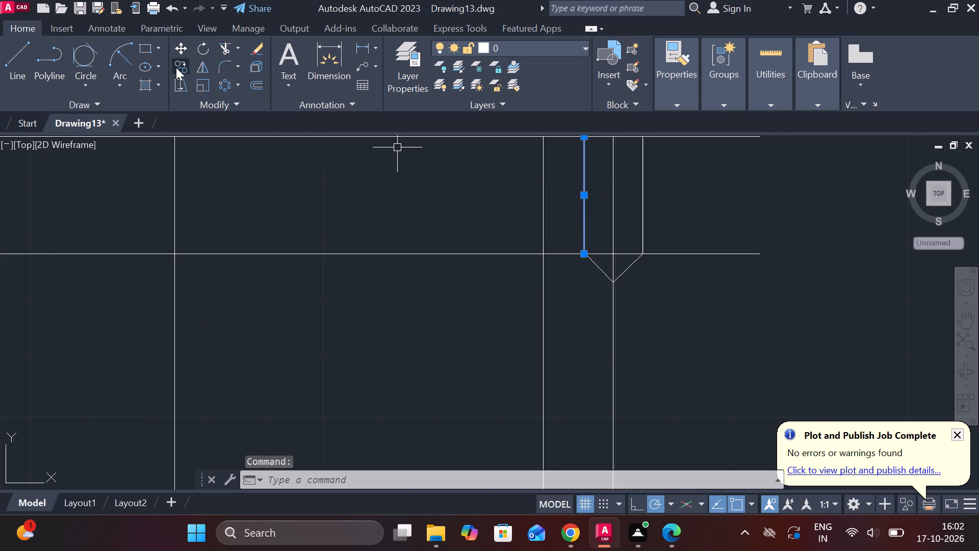
left_click(583, 191)
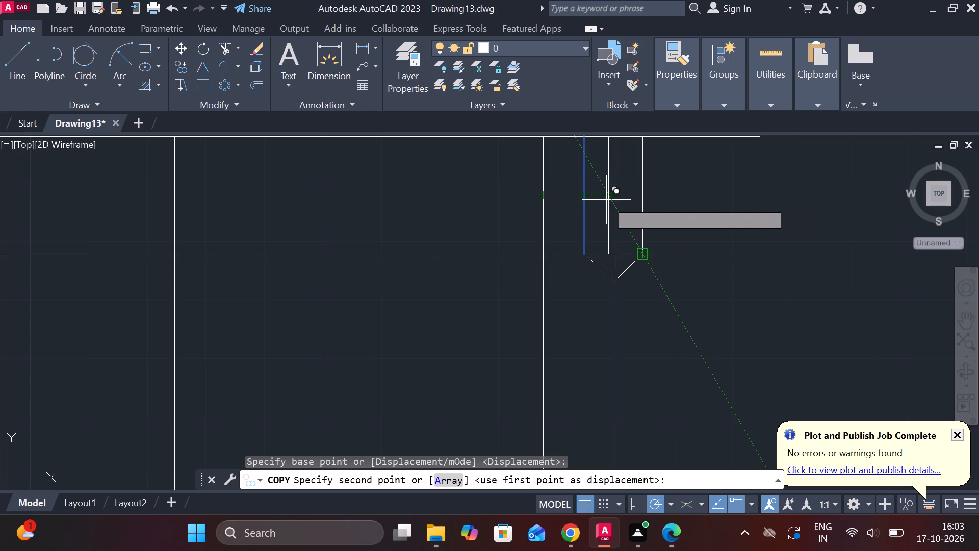
type("0.")
key("5")
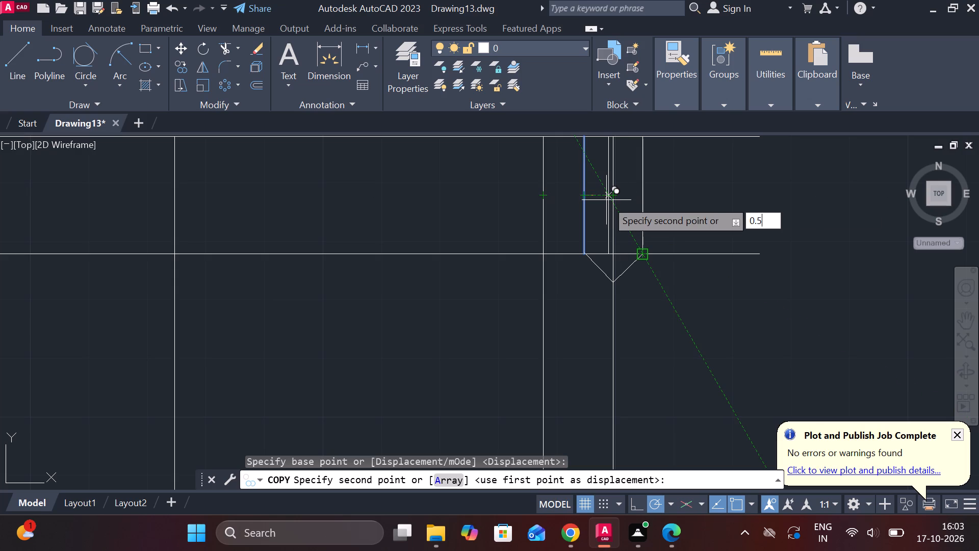
key("Return")
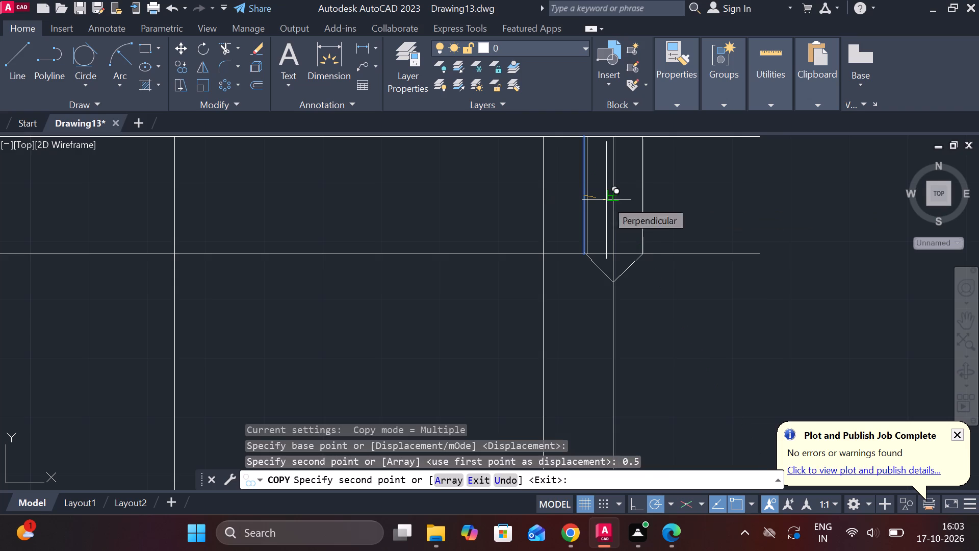
key("Escape")
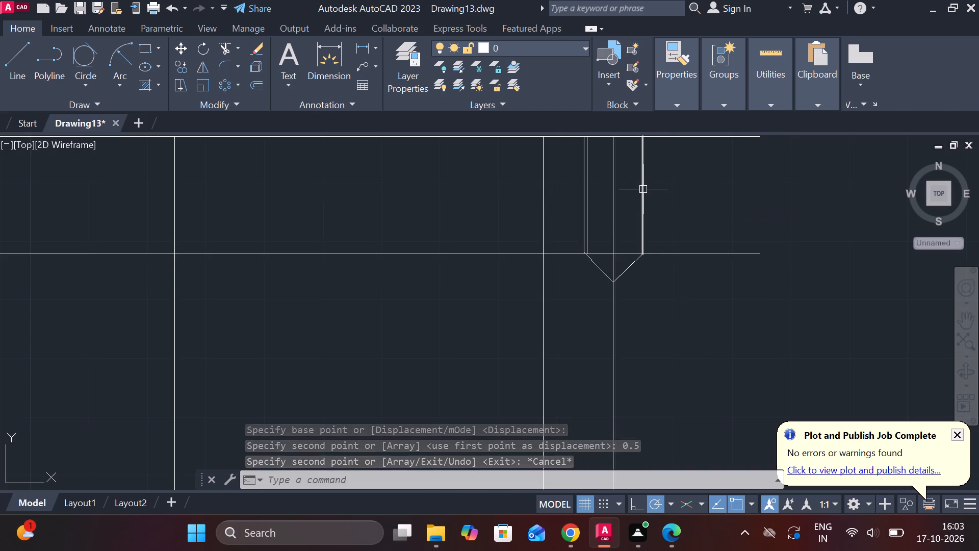
Copy the right vertical line of the pointed hole 0.5 inward toward the hole's axis.
left_click(643, 189)
left_click(178, 59)
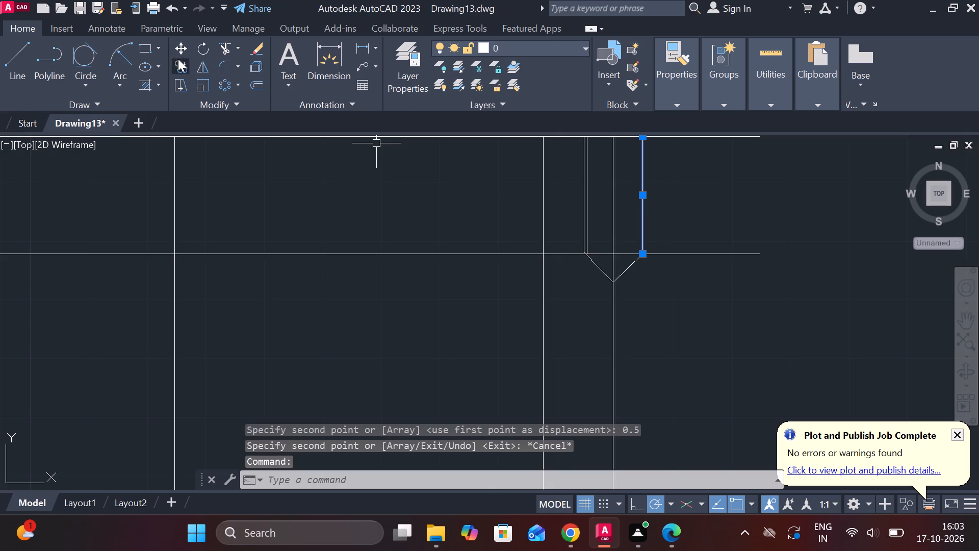
left_click(642, 193)
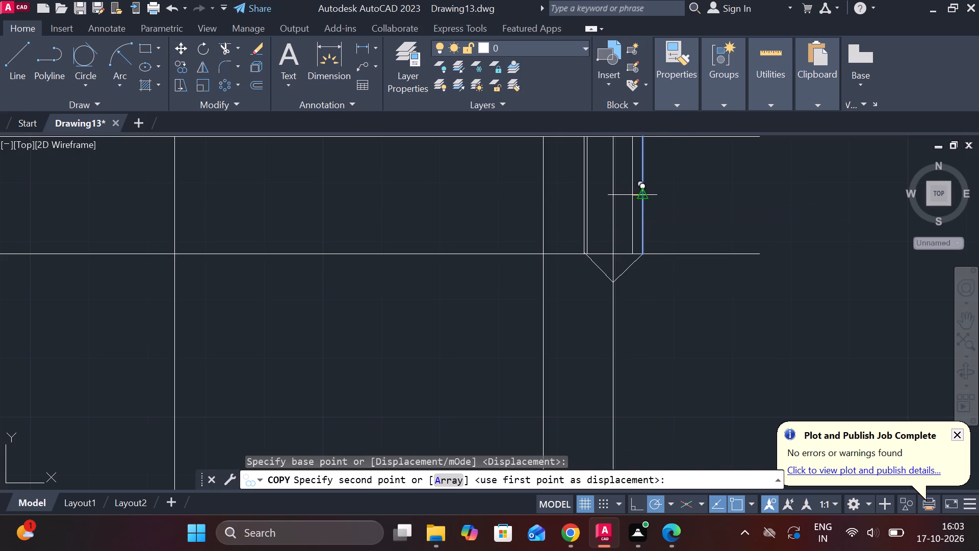
type("0.5")
key("Return")
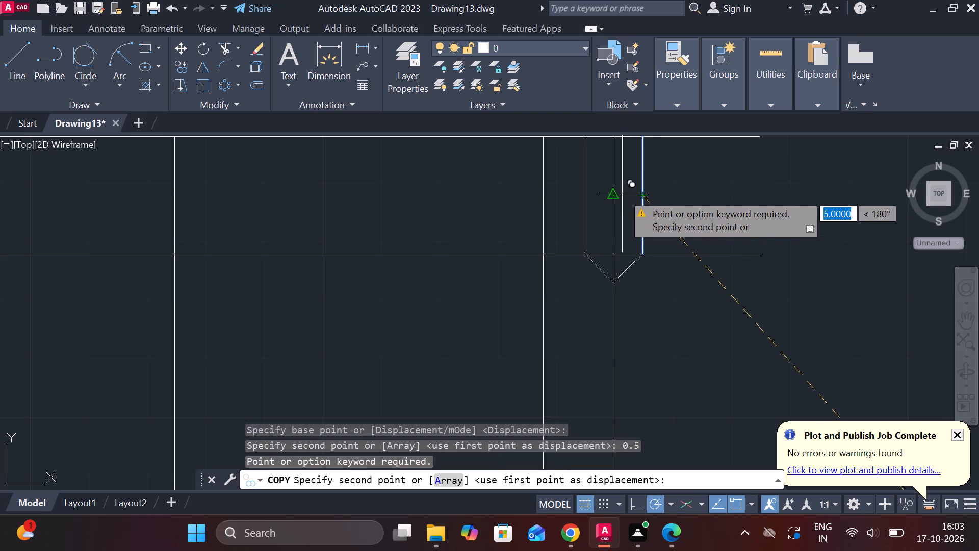
type("0.")
key("5")
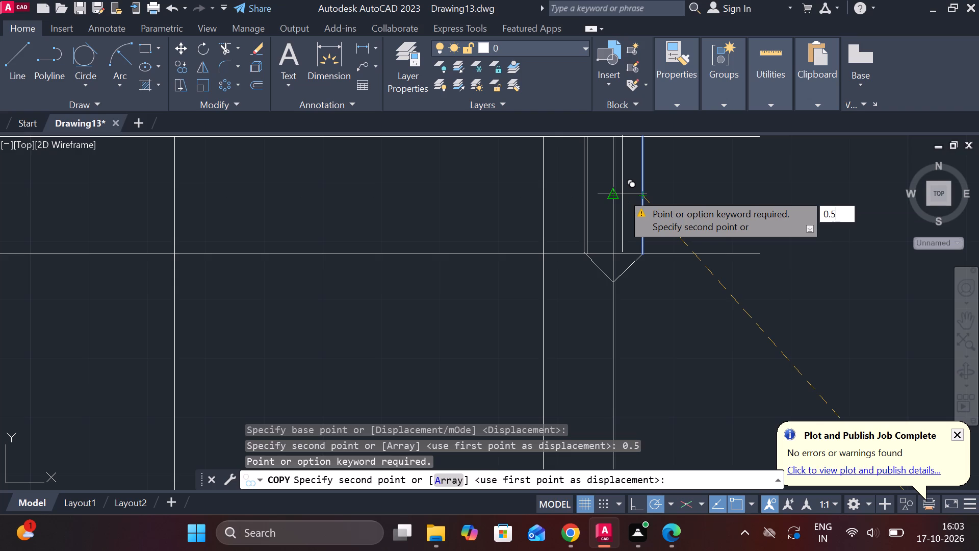
key("Return")
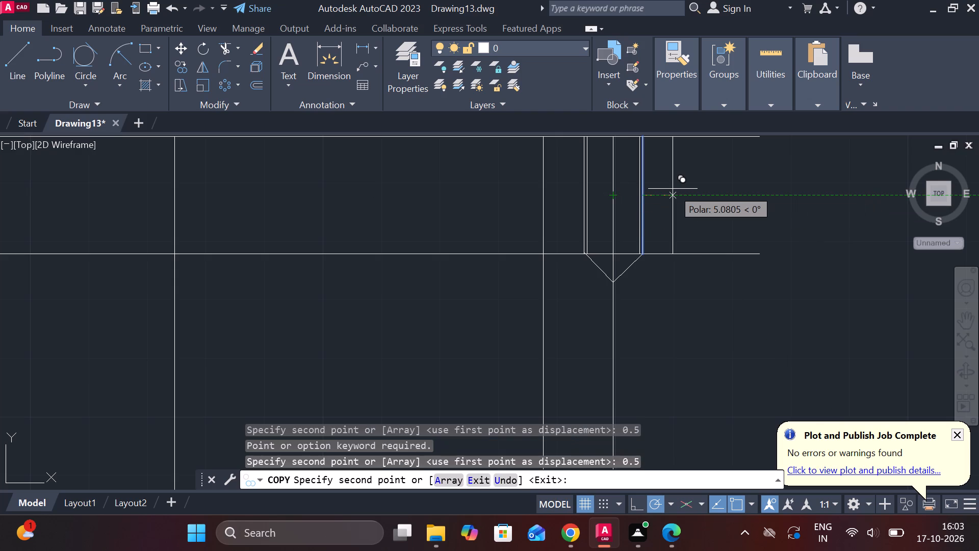
key("Escape")
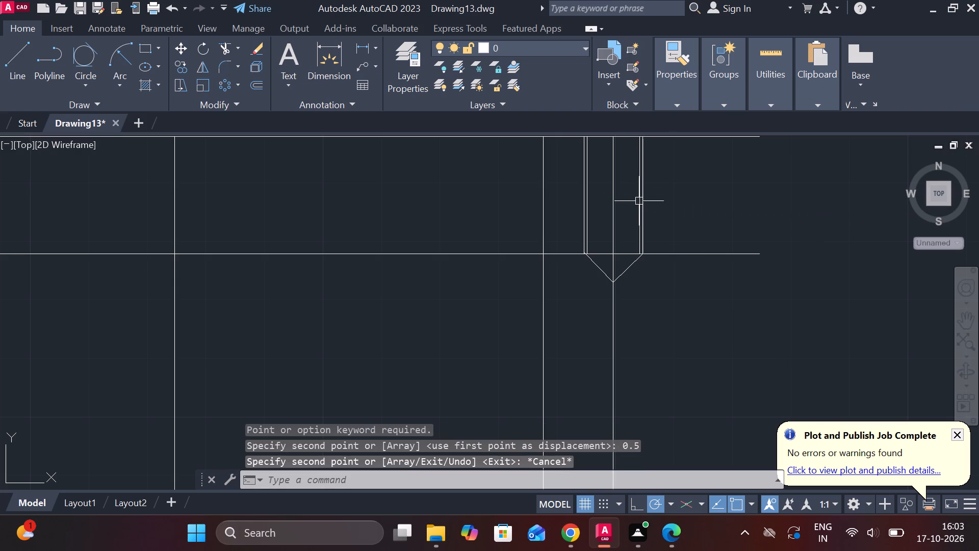
Trim away the left side of the hole's V-shaped tip, including its short stub above the horizontal line.
scroll(625, 208, "up", 3)
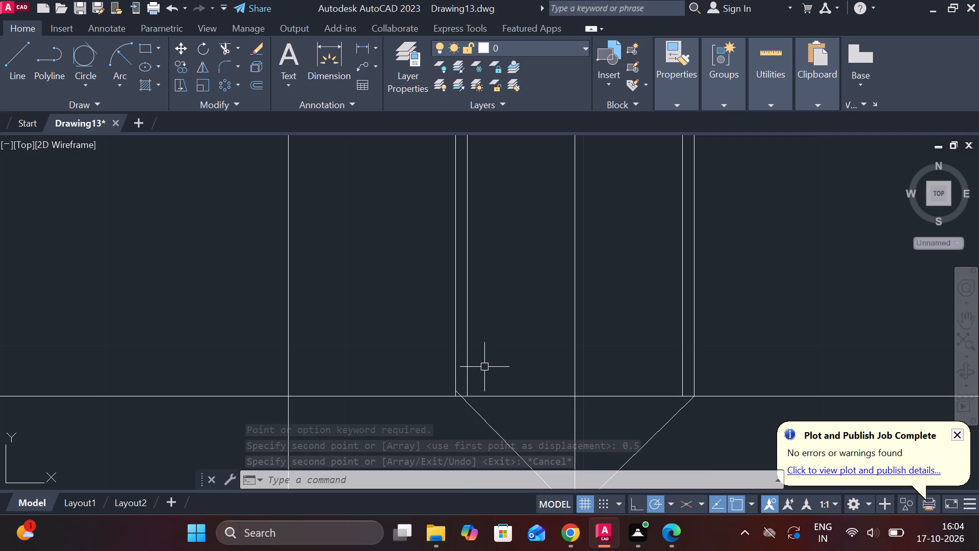
scroll(484, 367, "up", 2)
scroll(484, 367, "down", 4)
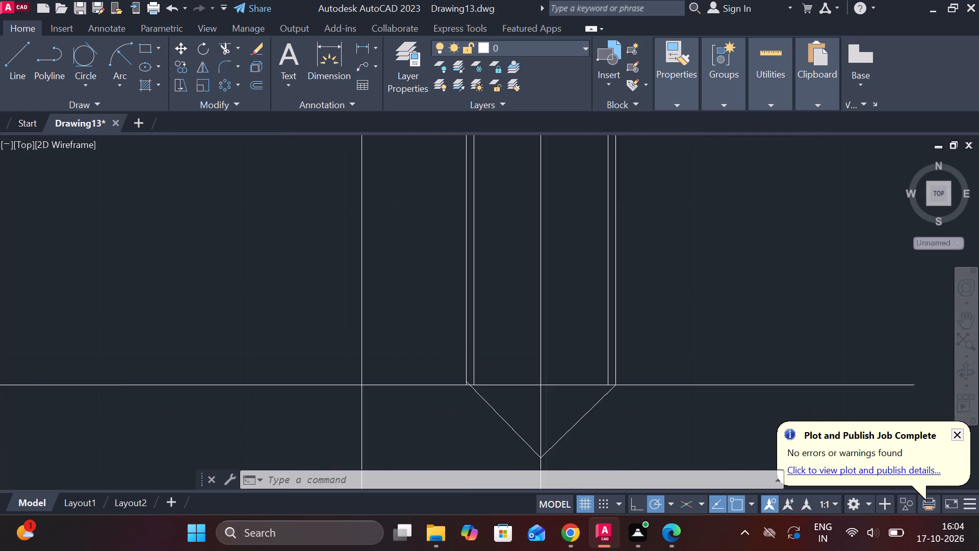
scroll(529, 347, "up", 2)
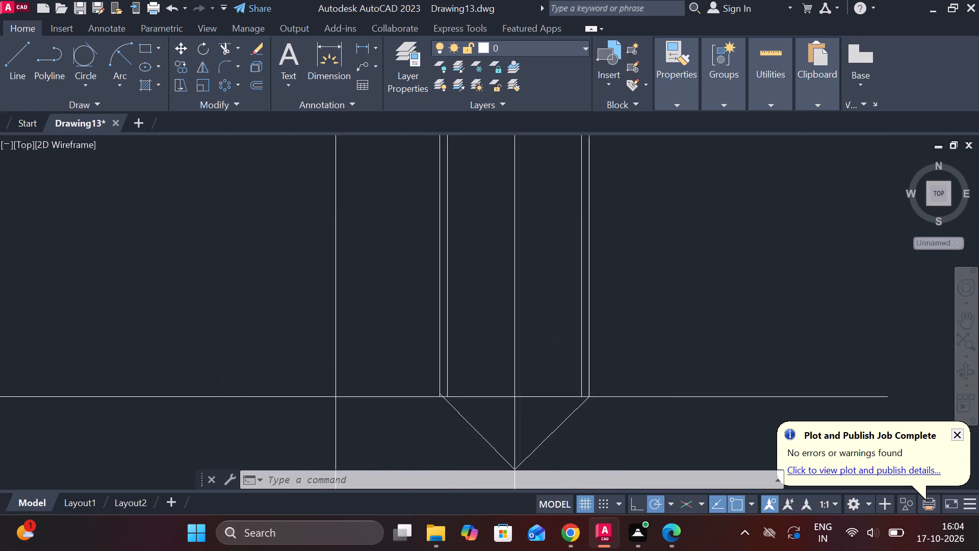
scroll(529, 347, "down", 1)
key("Escape")
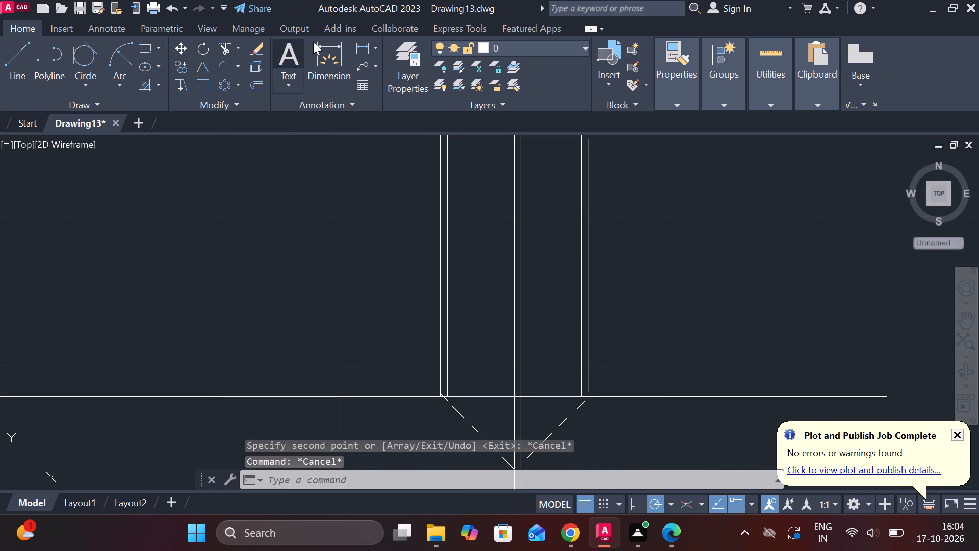
left_click(227, 44)
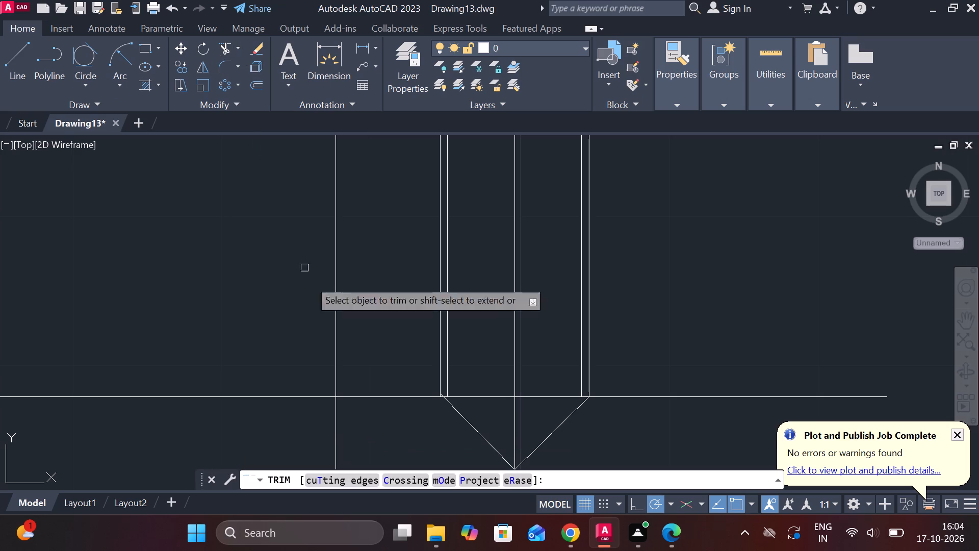
left_click(478, 427)
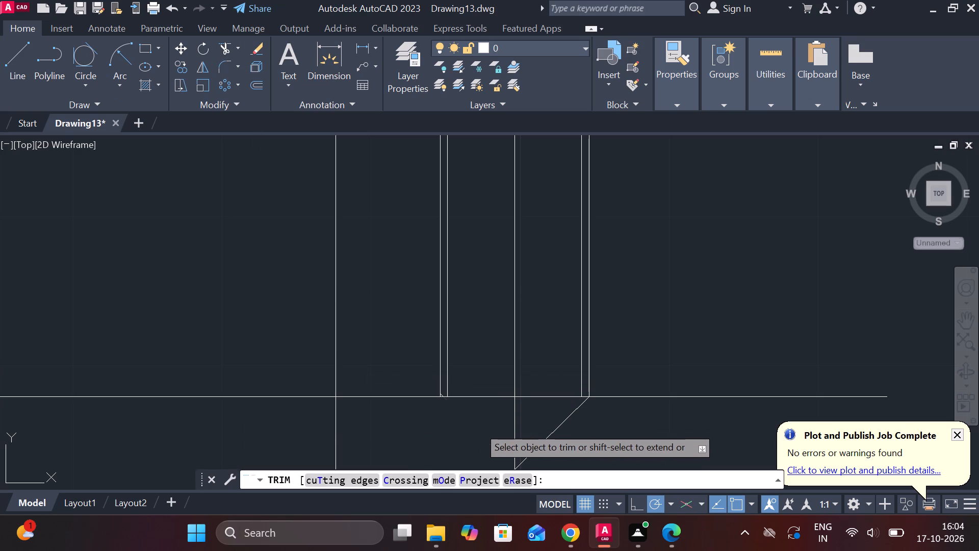
scroll(454, 394, "up", 3)
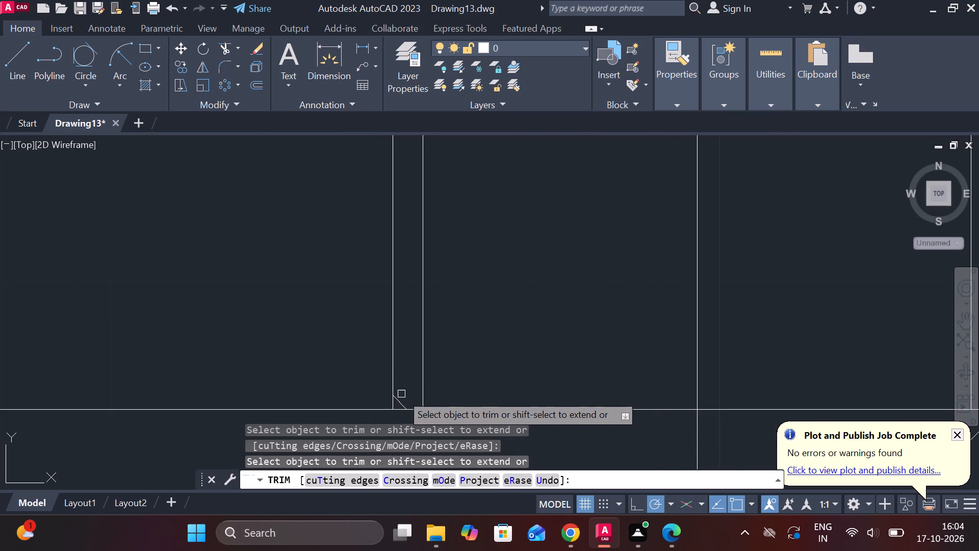
left_click(402, 399)
scroll(440, 370, "down", 4)
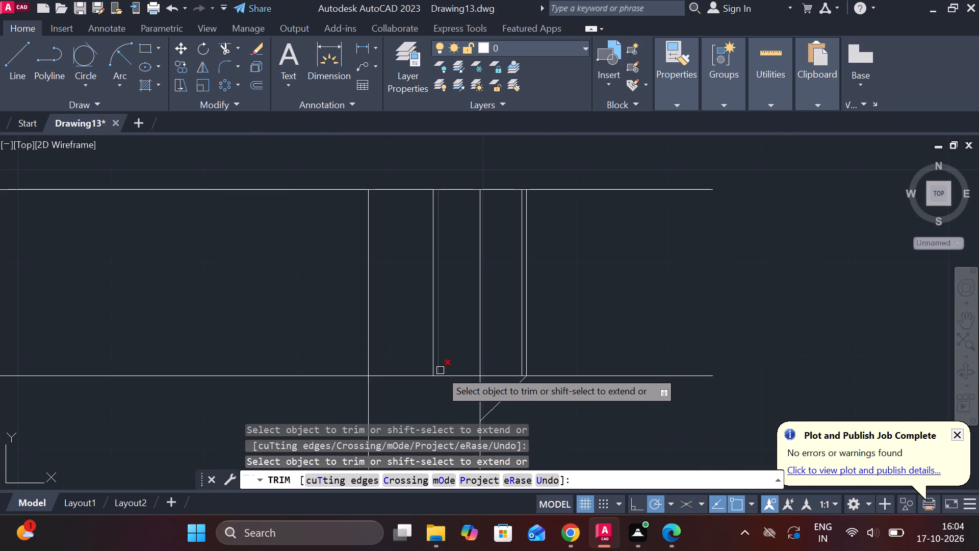
key("Escape")
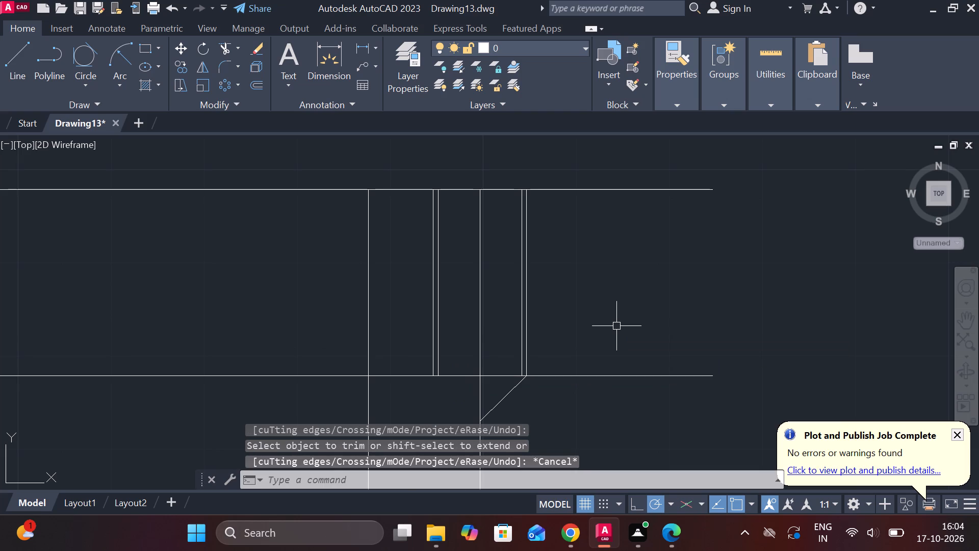
Draw a line about 7 long from the lower end of the hole's outer left line to the tip's point on the axis.
left_click(5, 55)
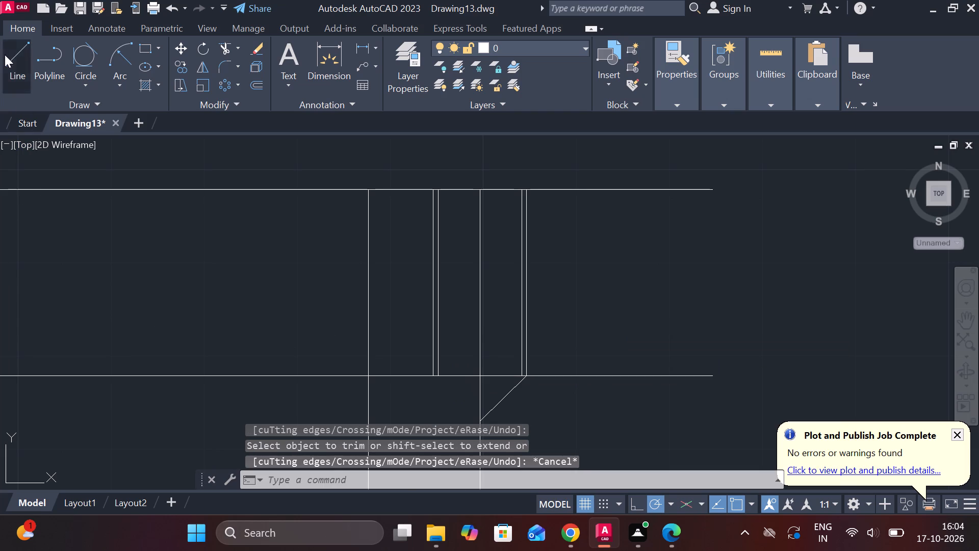
scroll(453, 399, "up", 3)
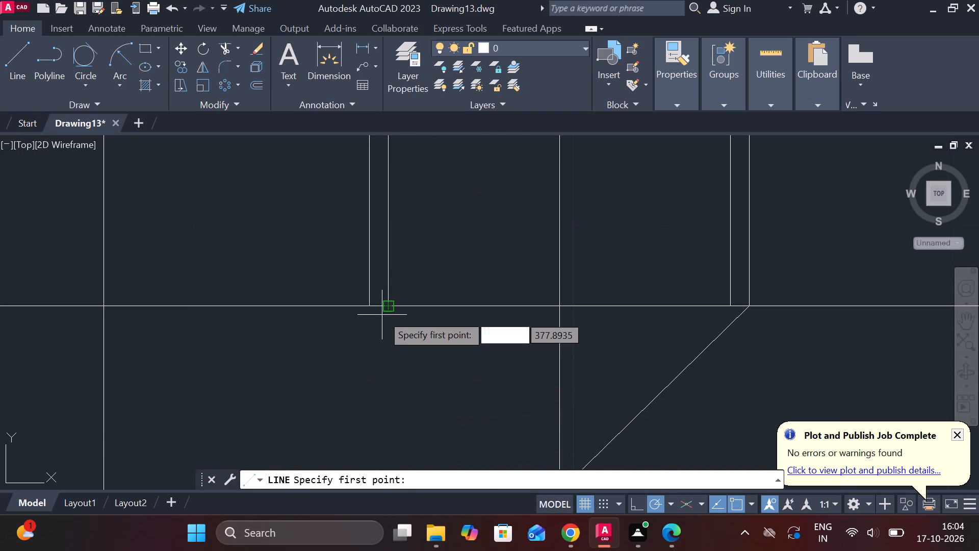
left_click(368, 307)
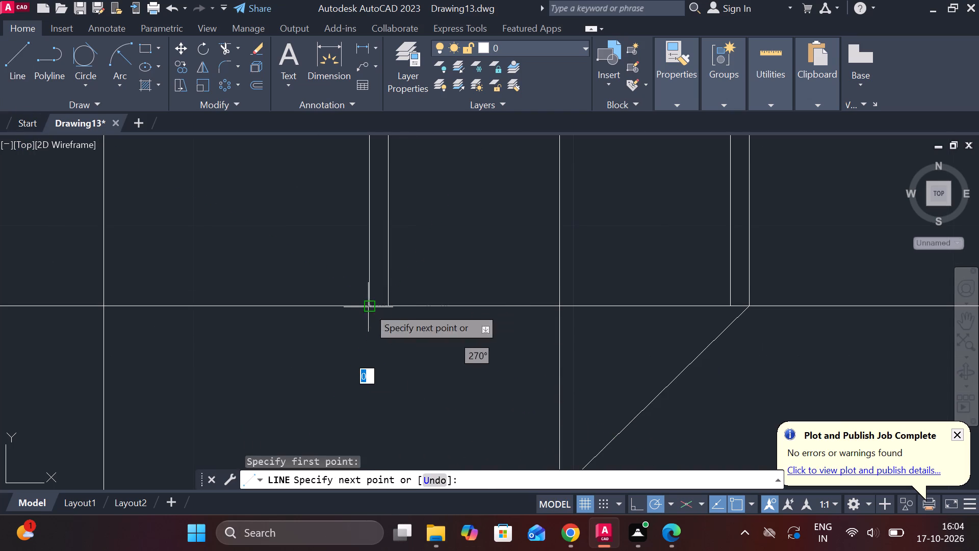
scroll(499, 451, "down", 3)
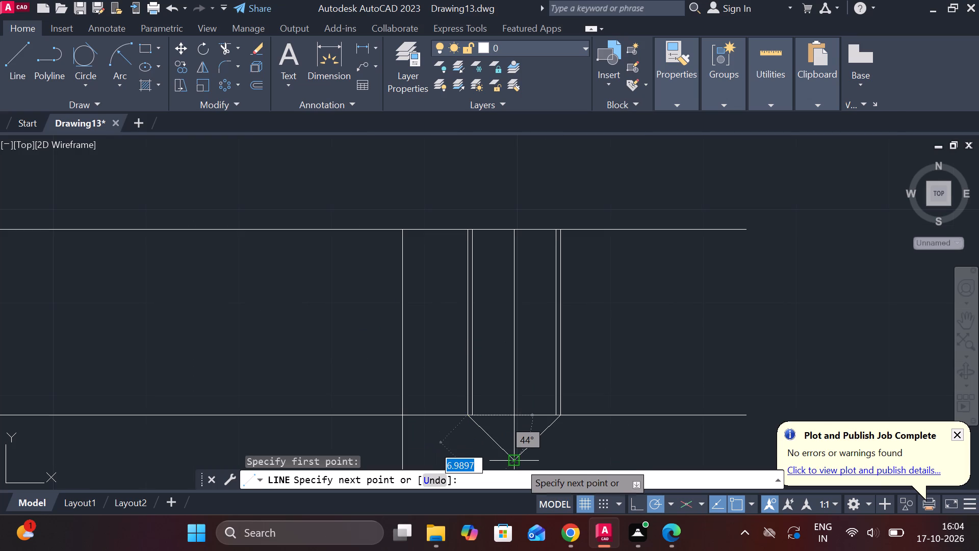
scroll(519, 460, "up", 3)
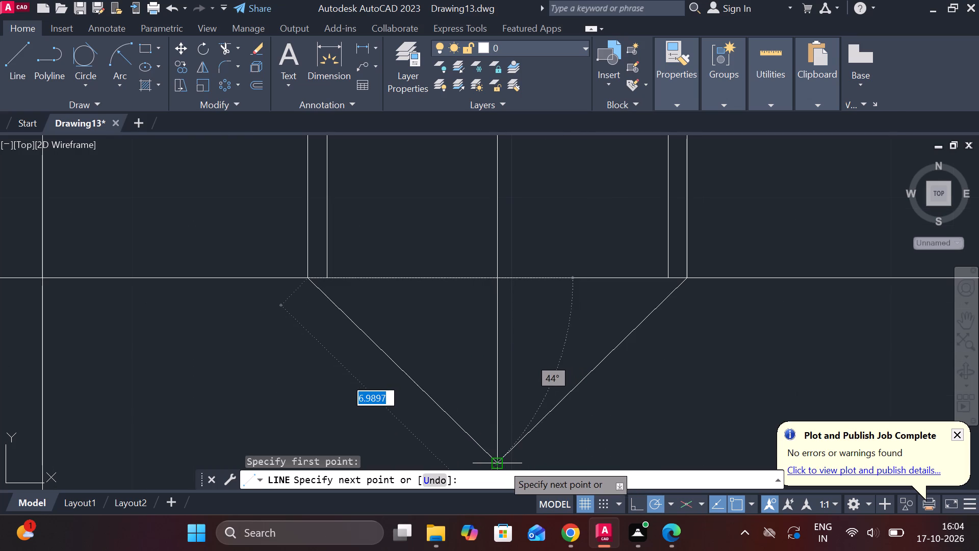
left_click(502, 464)
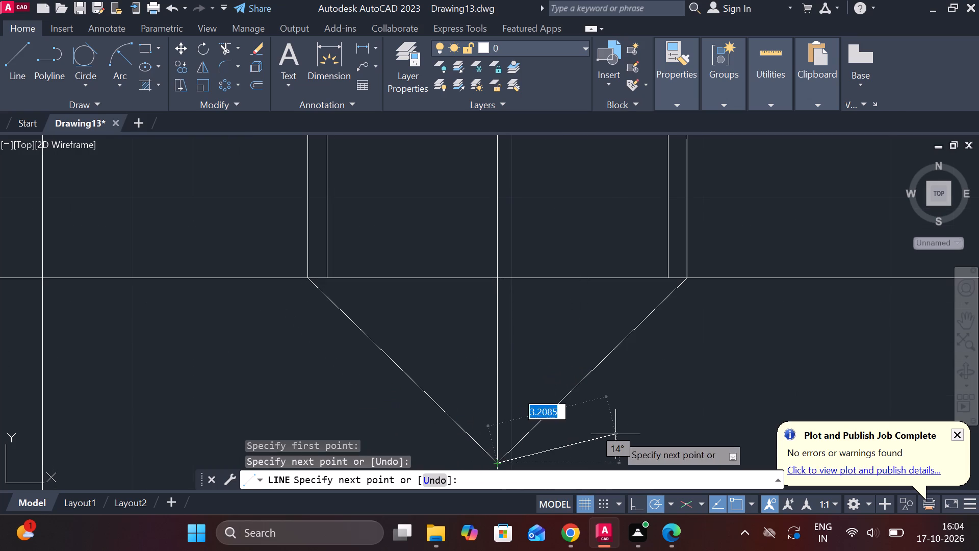
key("Escape")
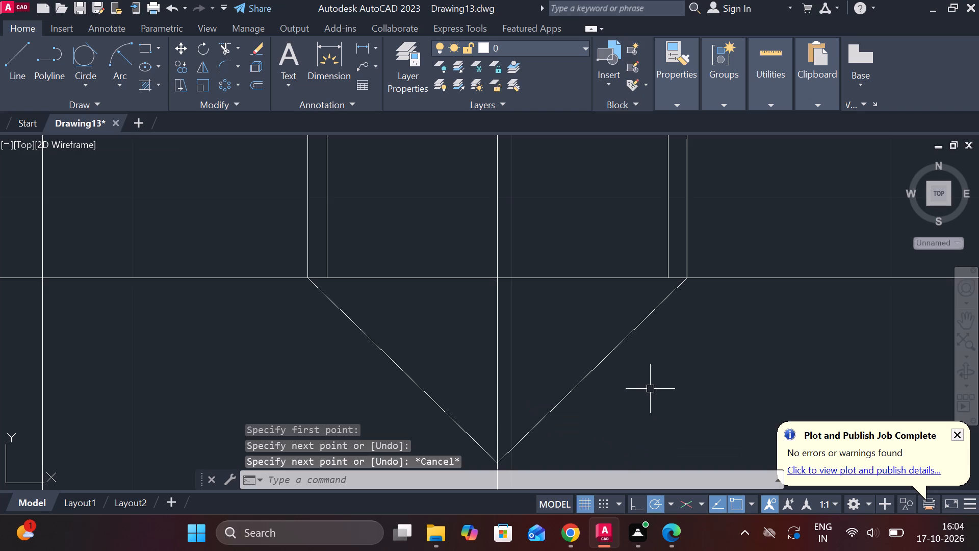
Extend both inner vertical lines of the pointed hole down to the sloped sides of its V-shaped tip.
key("e")
key("x")
key("Return")
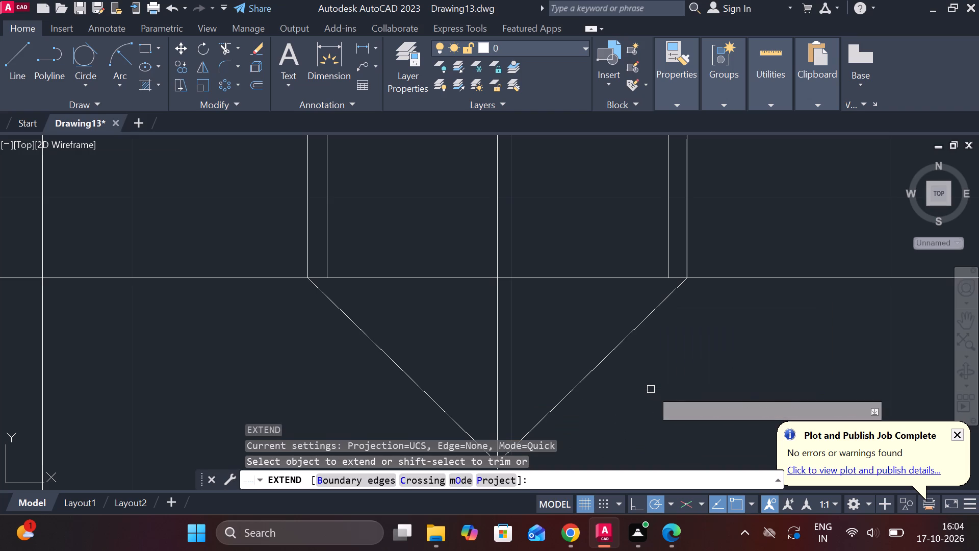
left_click(666, 212)
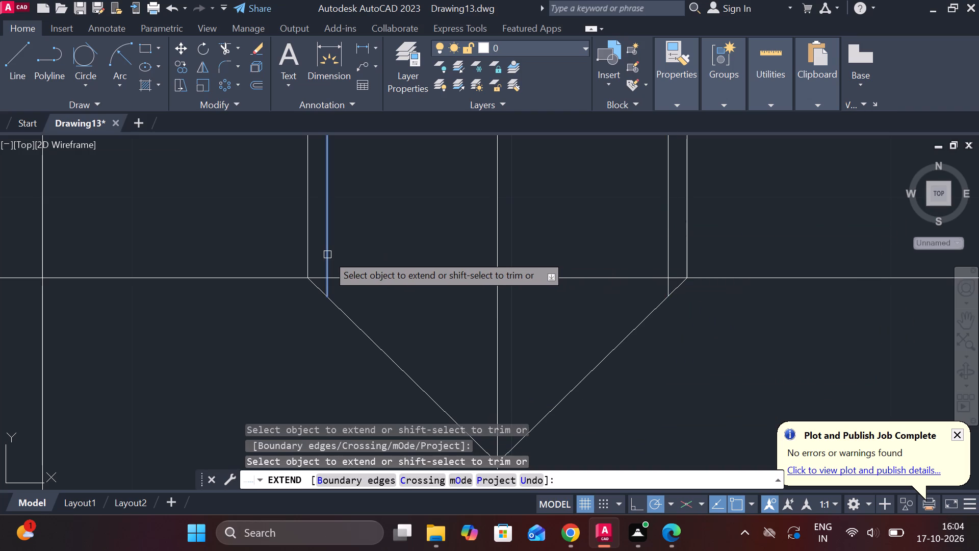
left_click(327, 255)
Measure the vertical distance between the free ends of the hole's top horizontal line and the lowest of the three long horizontals.
scroll(436, 254, "down", 2)
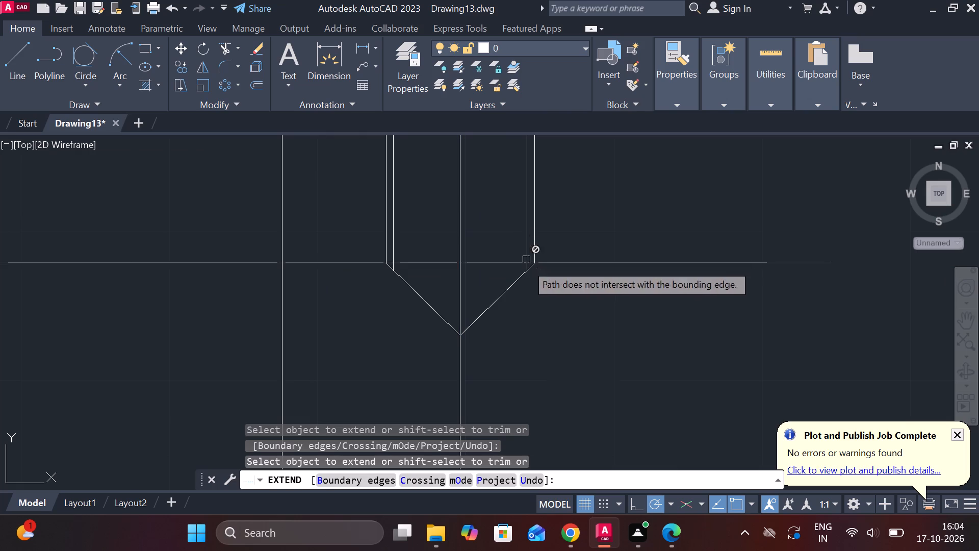
scroll(534, 317, "down", 3)
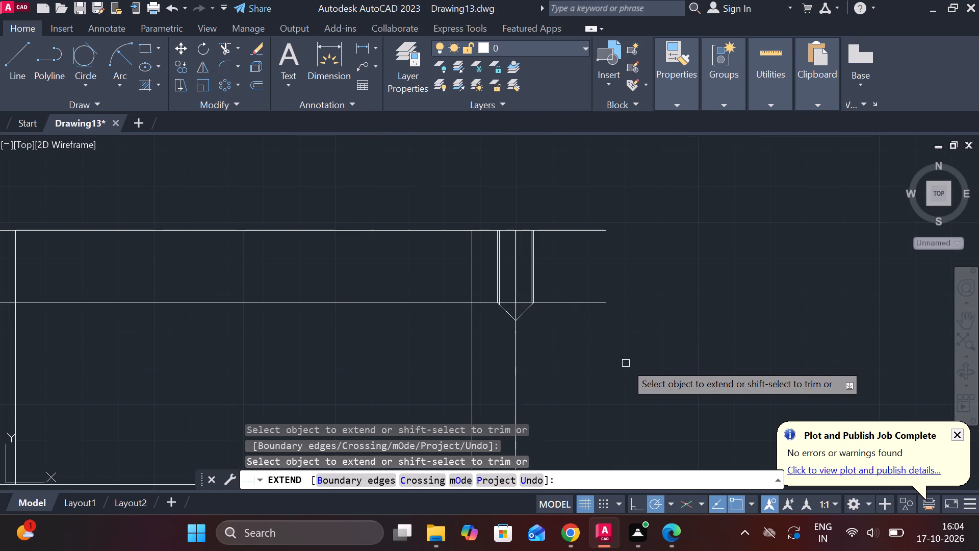
scroll(598, 383, "down", 2)
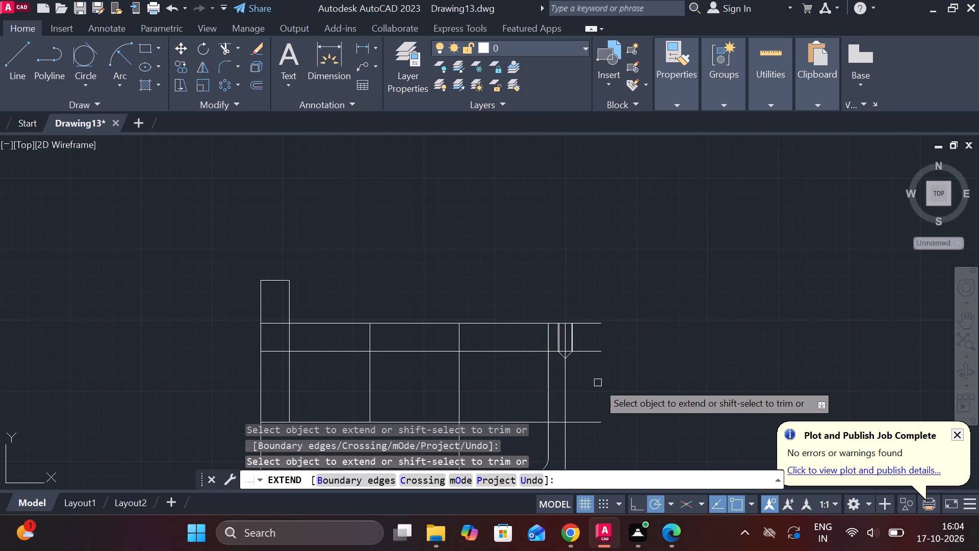
scroll(332, 256, "down", 1)
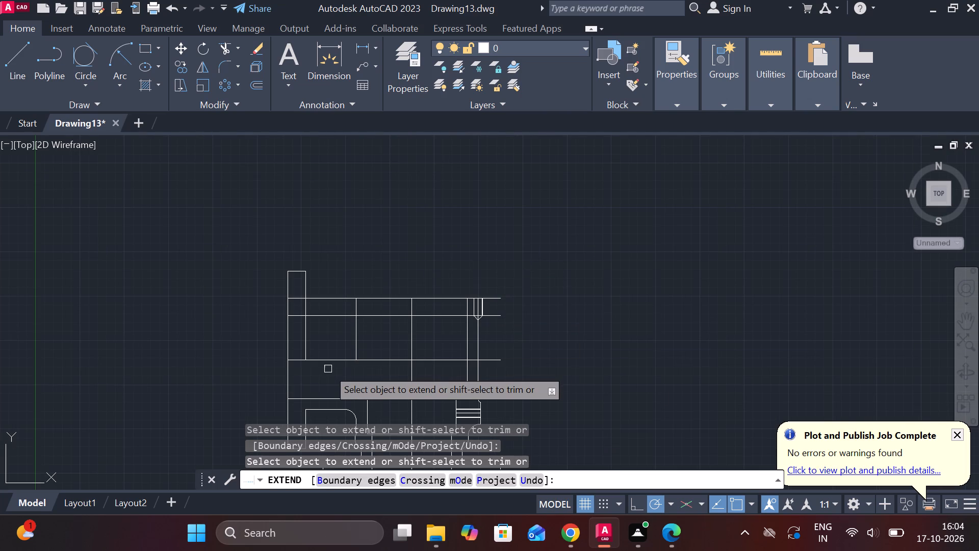
scroll(328, 369, "up", 3)
scroll(328, 369, "down", 3)
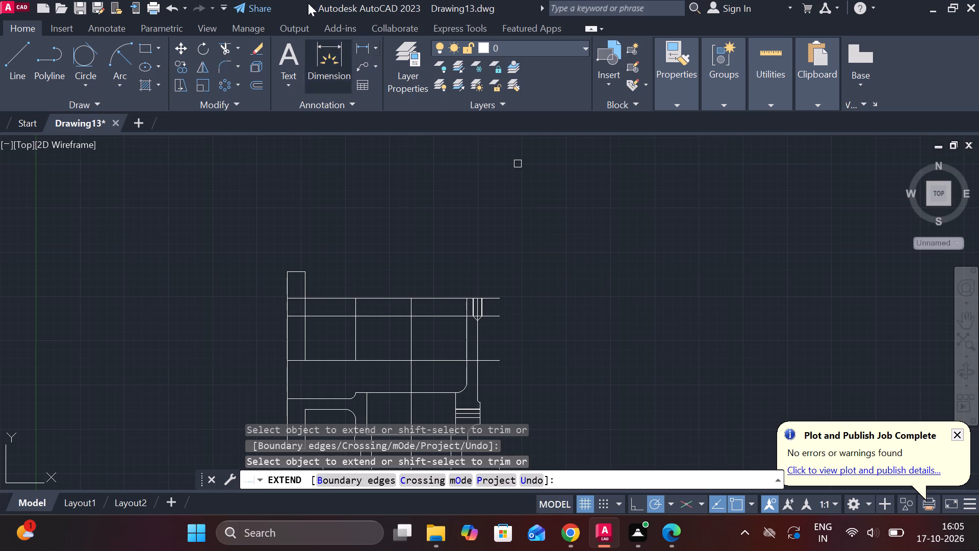
left_click(369, 42)
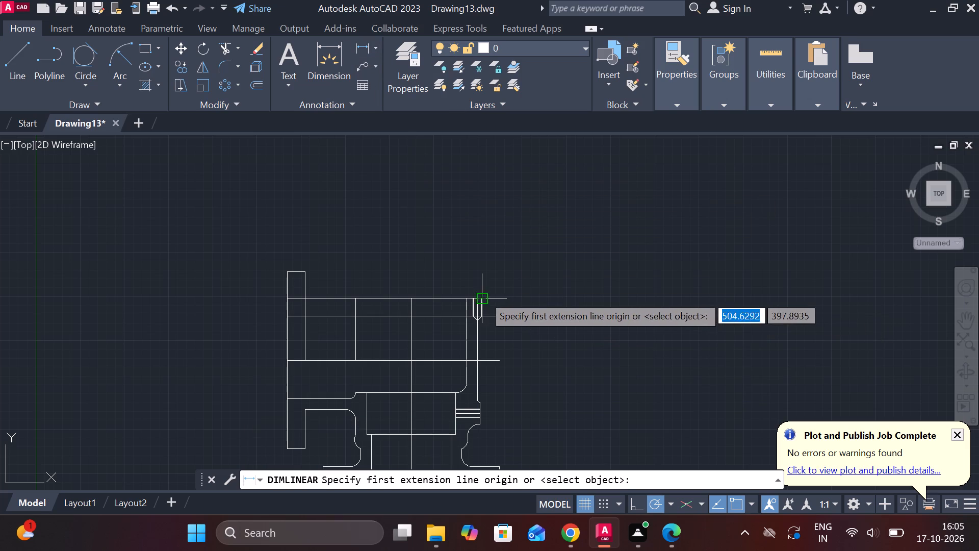
left_click(499, 296)
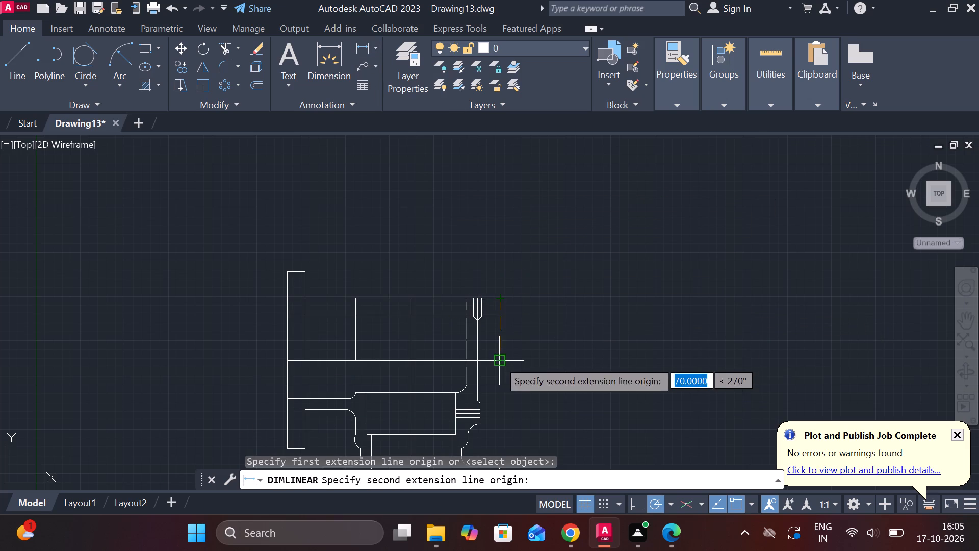
left_click(499, 361)
scroll(587, 349, "up", 4)
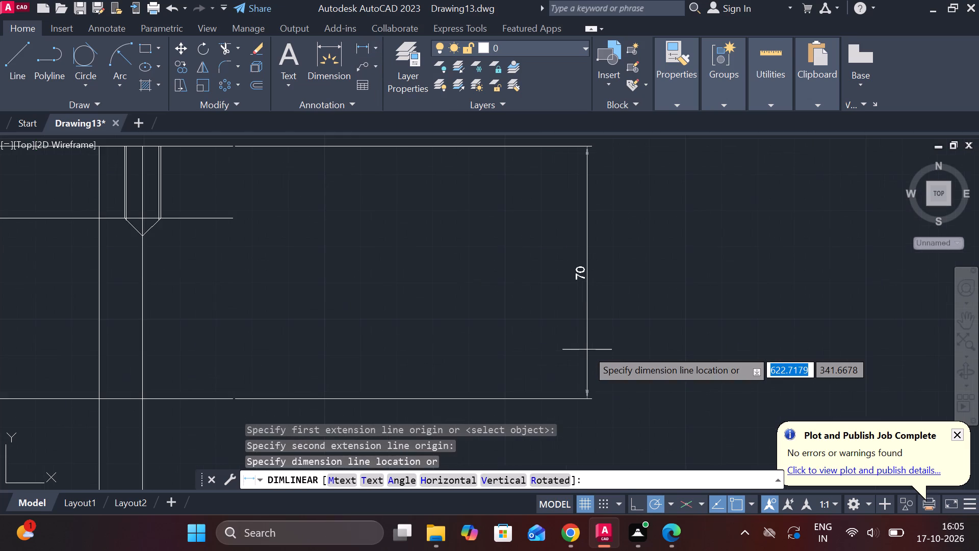
scroll(587, 349, "down", 4)
scroll(587, 349, "up", 3)
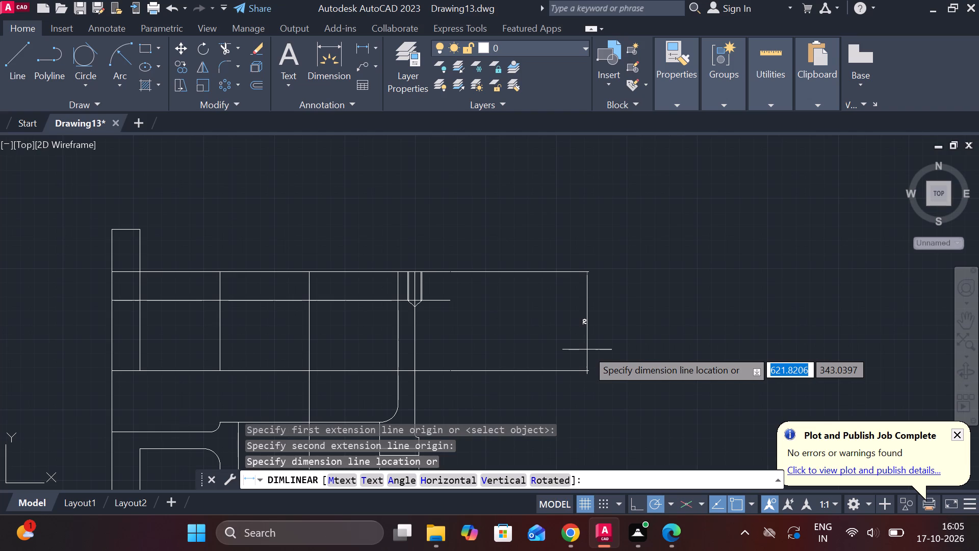
key("Escape")
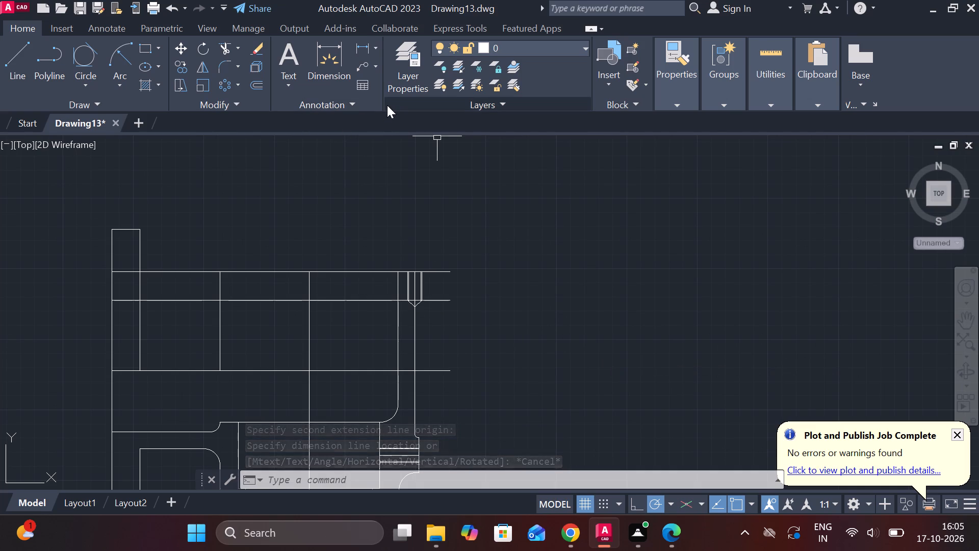
Copy the topmost long horizontal line straight down by 6.
left_click(281, 271)
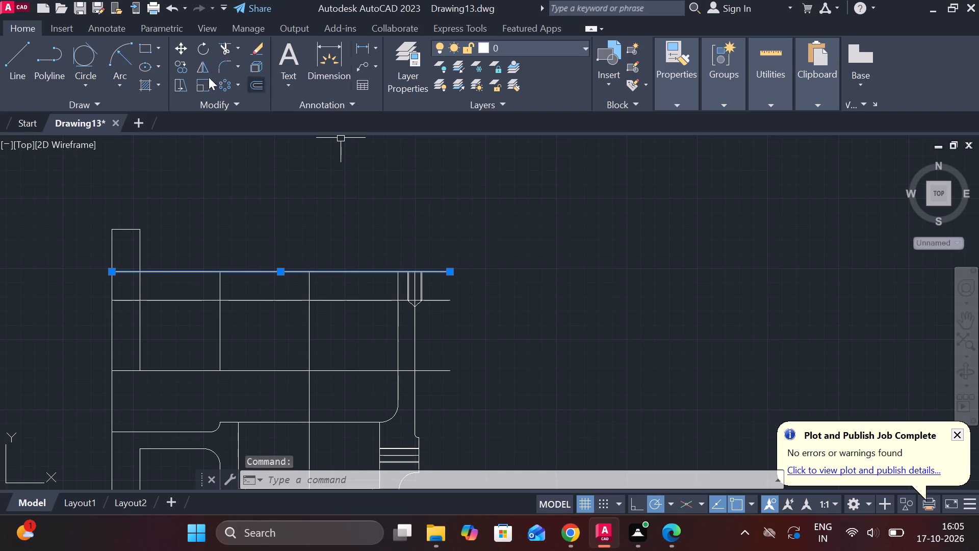
left_click(179, 68)
left_click(280, 274)
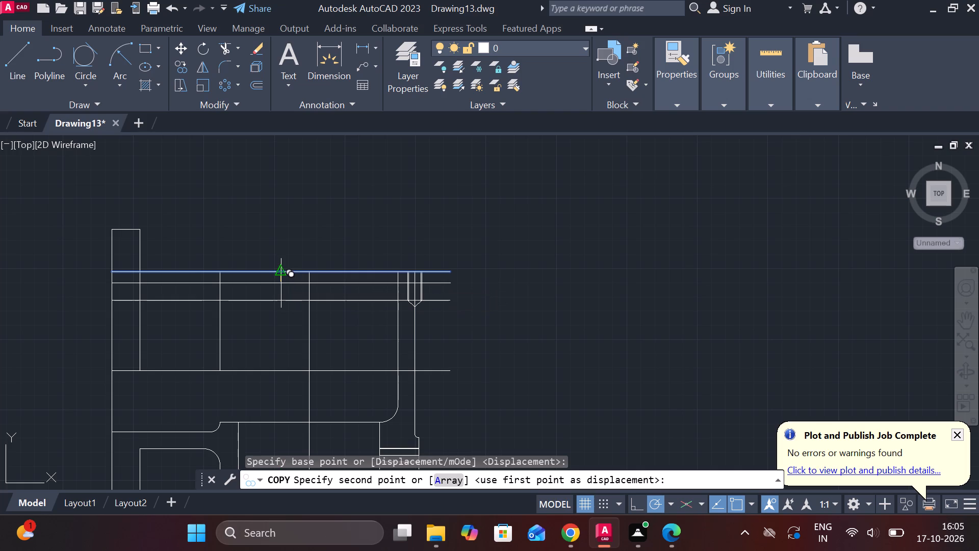
key("6")
key("Return")
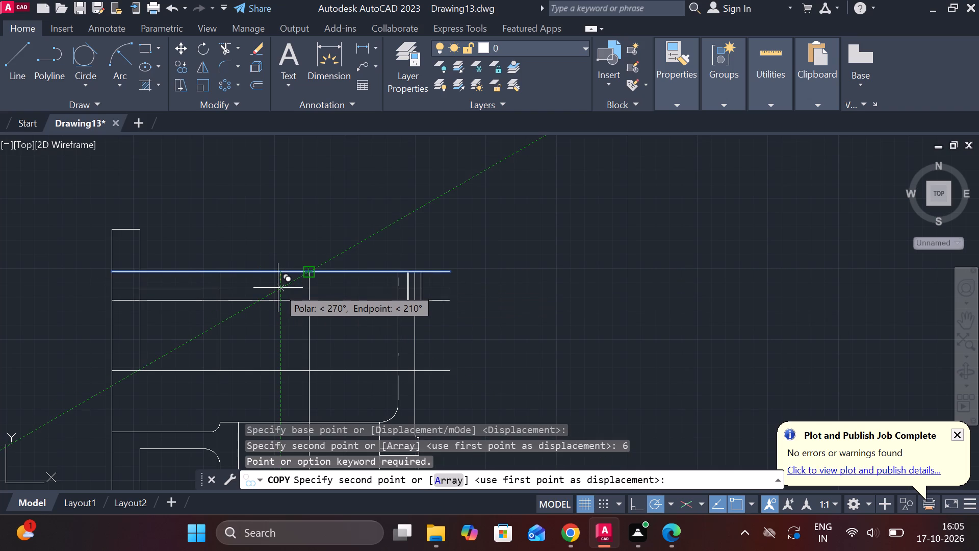
key("6")
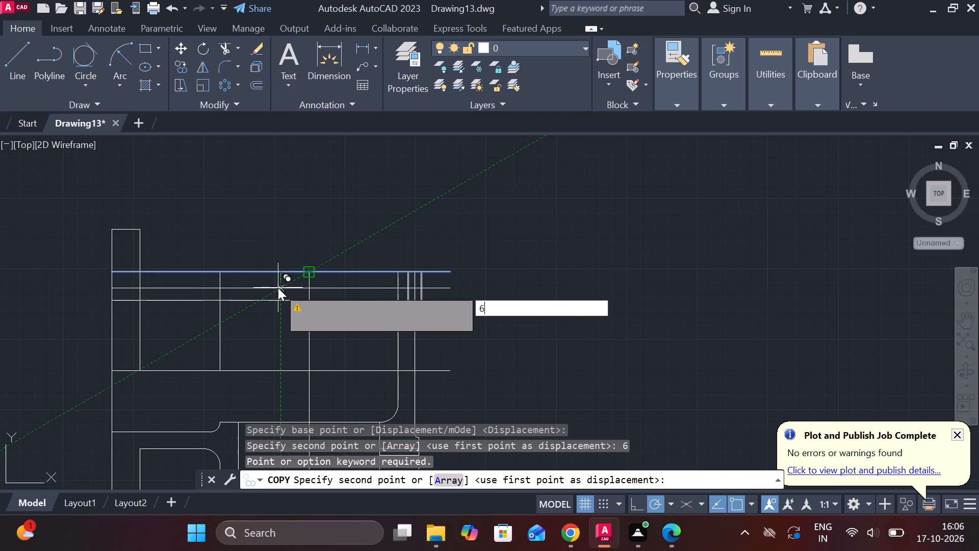
key("Return")
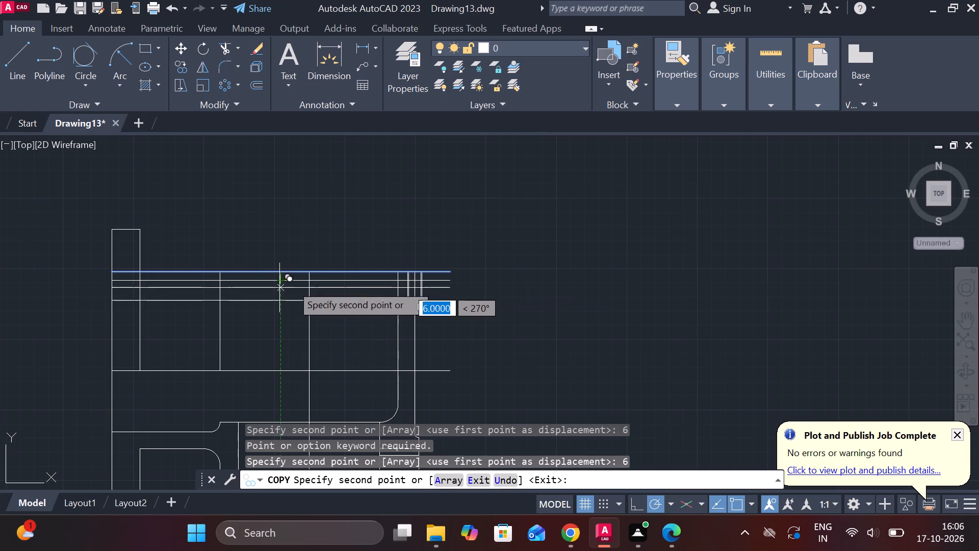
key("Escape")
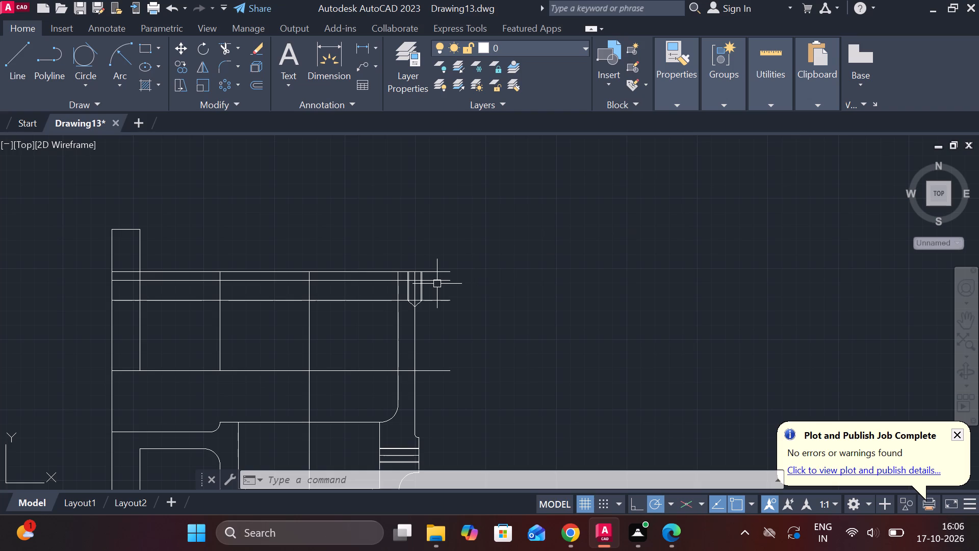
Measure the horizontal distance between the inner cavity's two side verticals along the lowest long horizontal line.
left_click(367, 45)
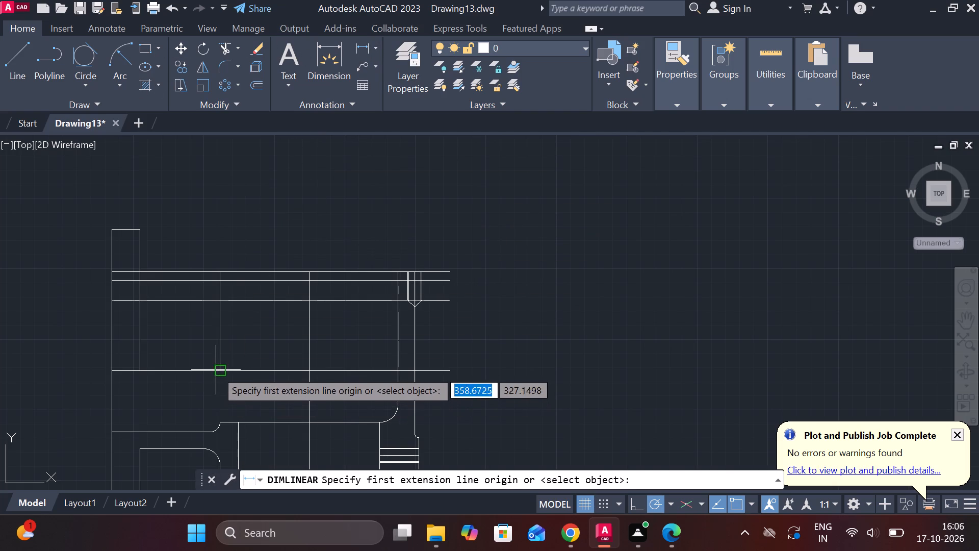
left_click(223, 367)
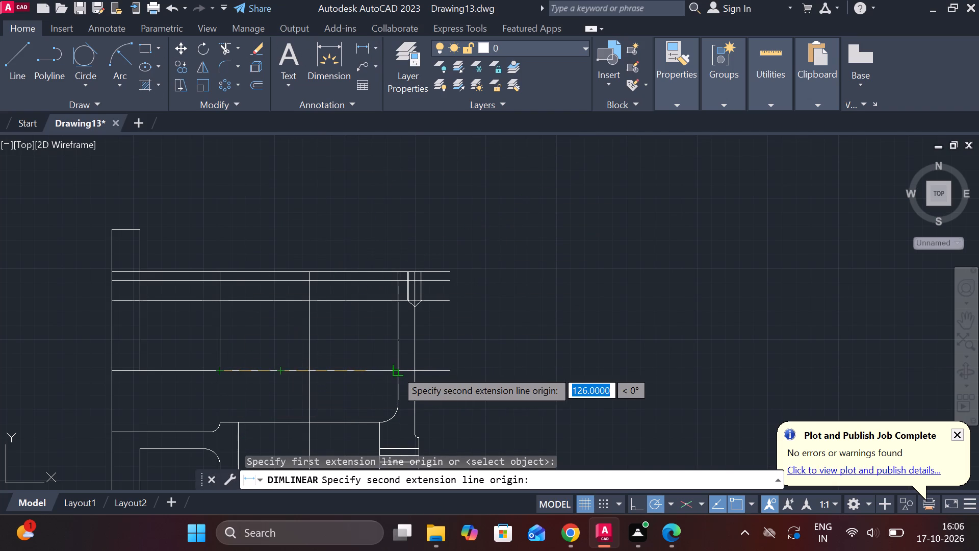
left_click(396, 370)
scroll(357, 349, "up", 3)
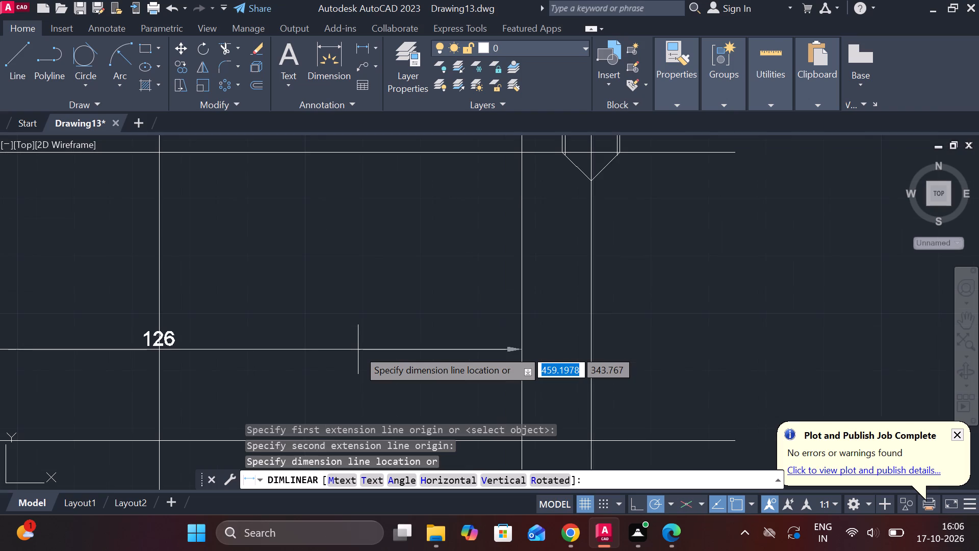
scroll(358, 349, "down", 3)
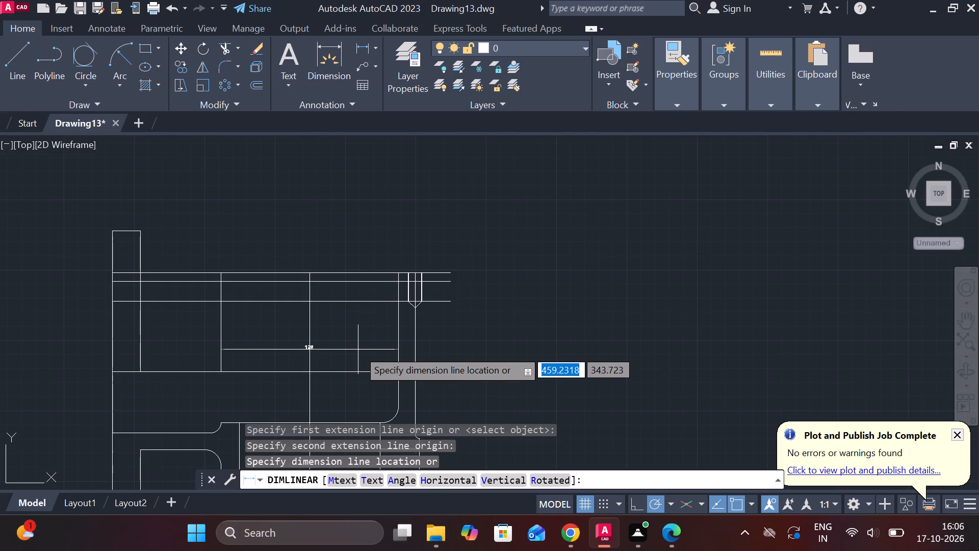
key("Escape")
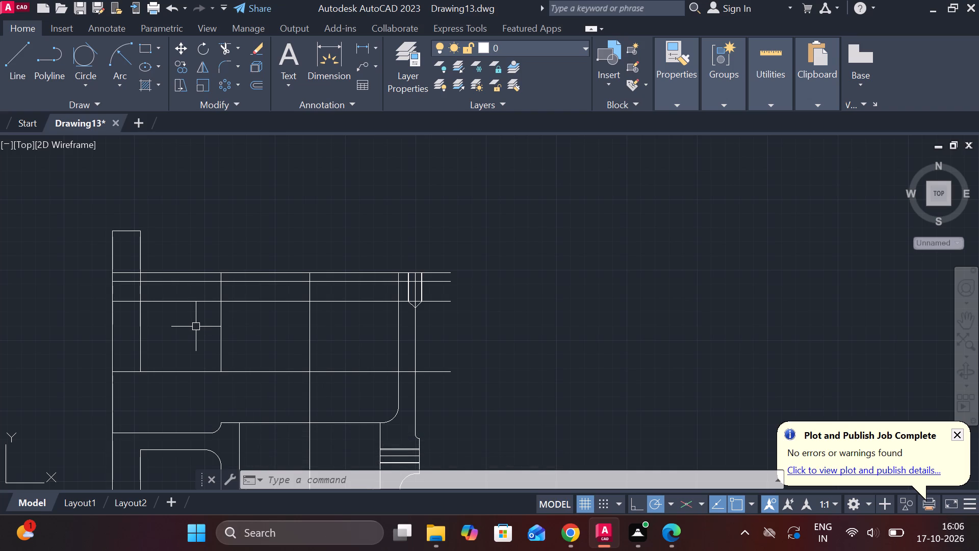
Fillet both upper corners of the inner cavity at radius 6, where the copied horizontal line meets the side verticals.
scroll(196, 327, "down", 1)
scroll(196, 327, "up", 2)
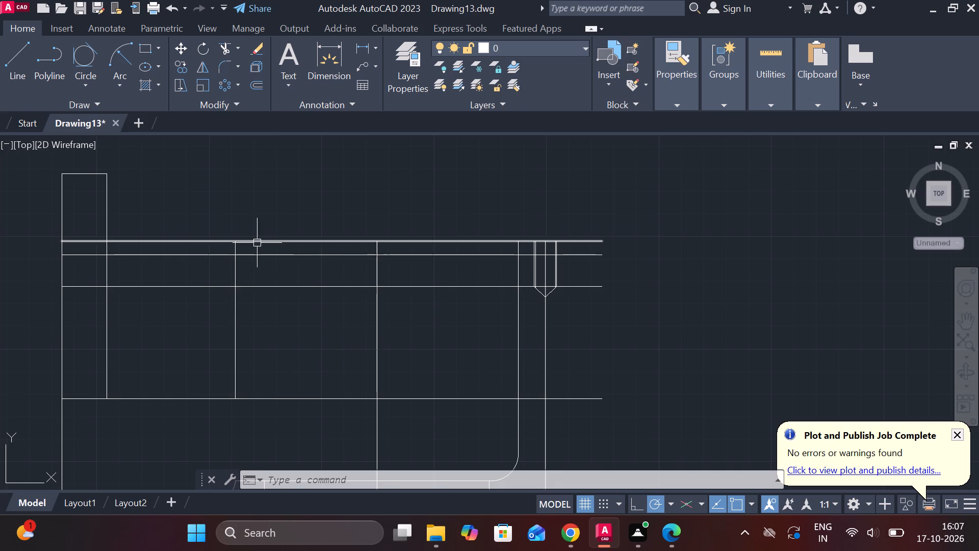
left_click(222, 64)
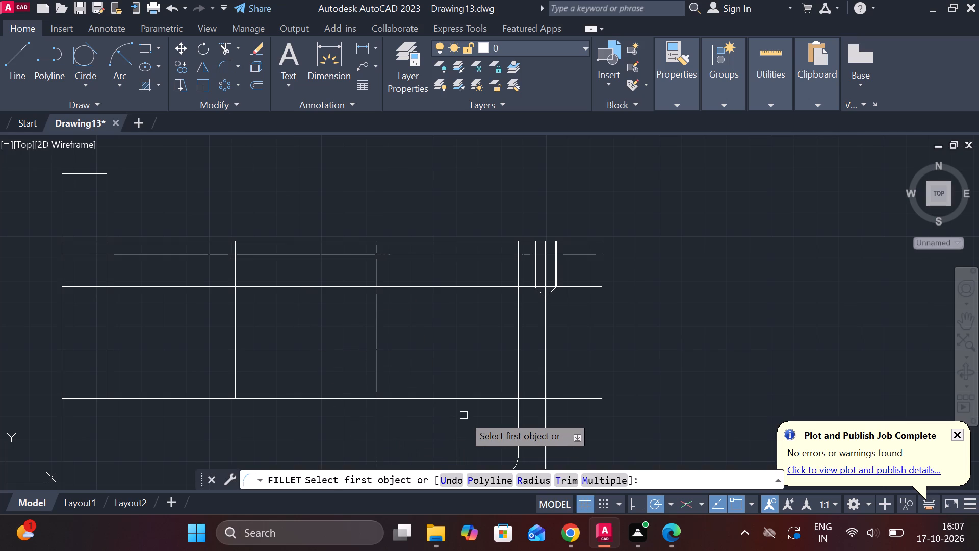
left_click(547, 481)
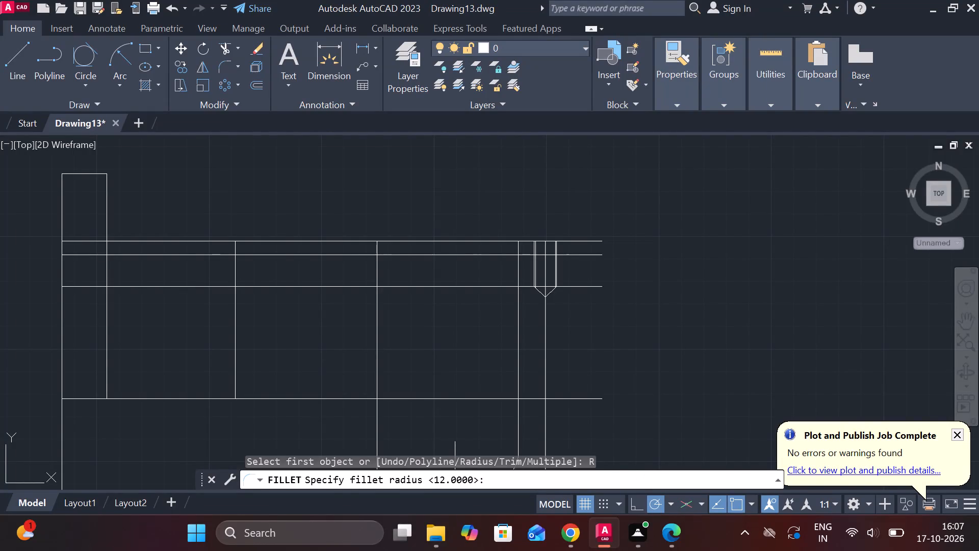
key("6")
key("Return")
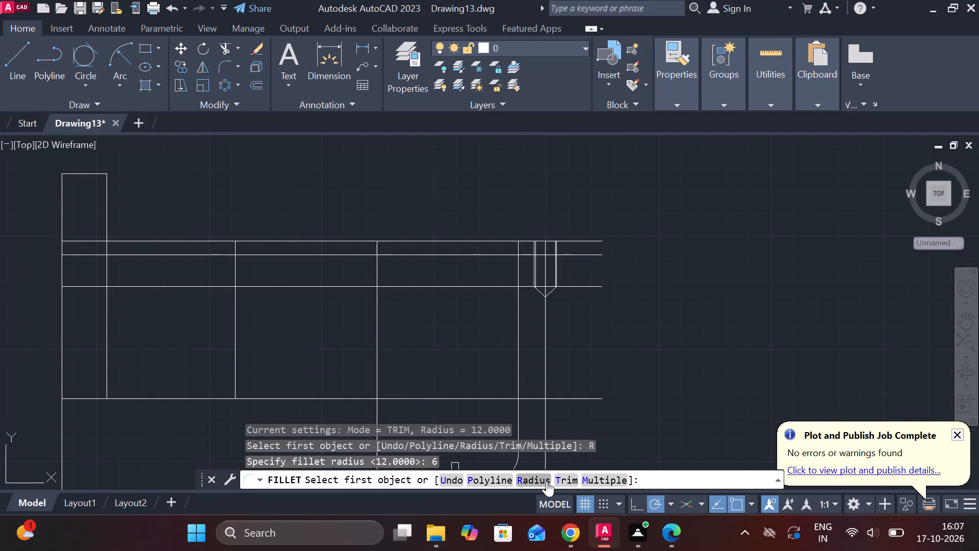
left_click(234, 269)
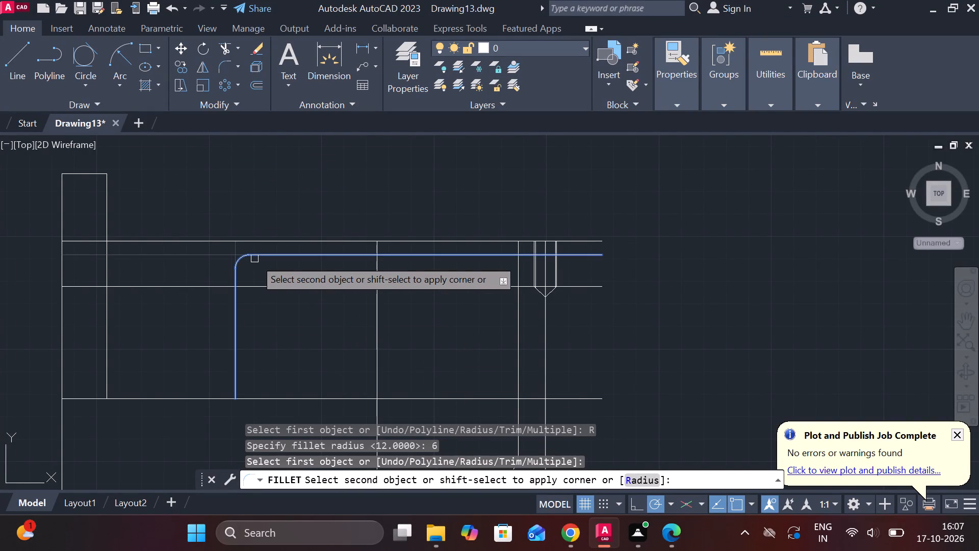
left_click(254, 259)
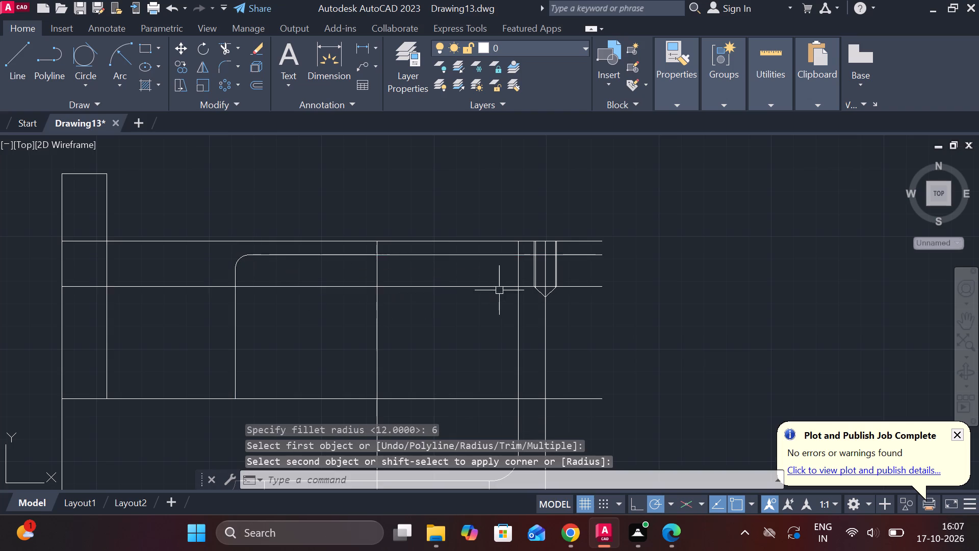
left_click(506, 255)
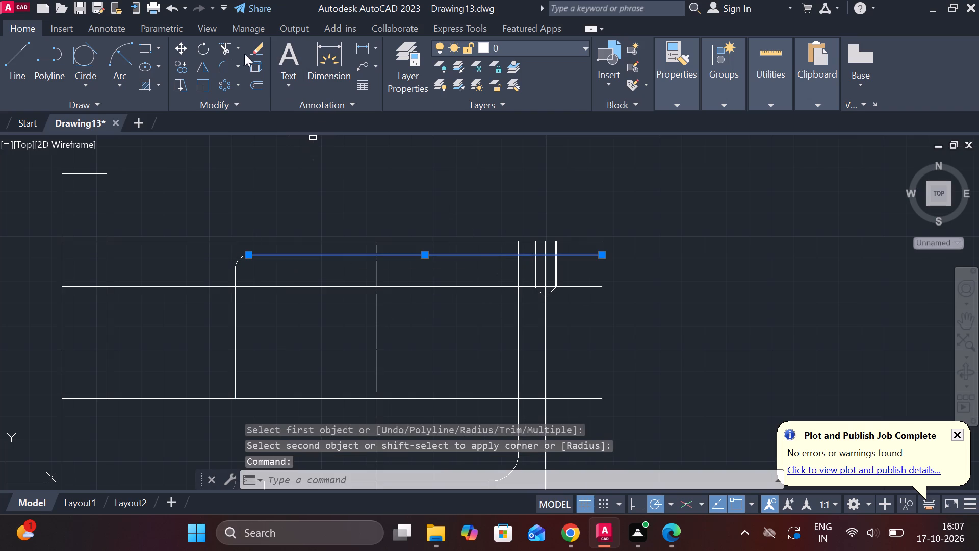
left_click(219, 65)
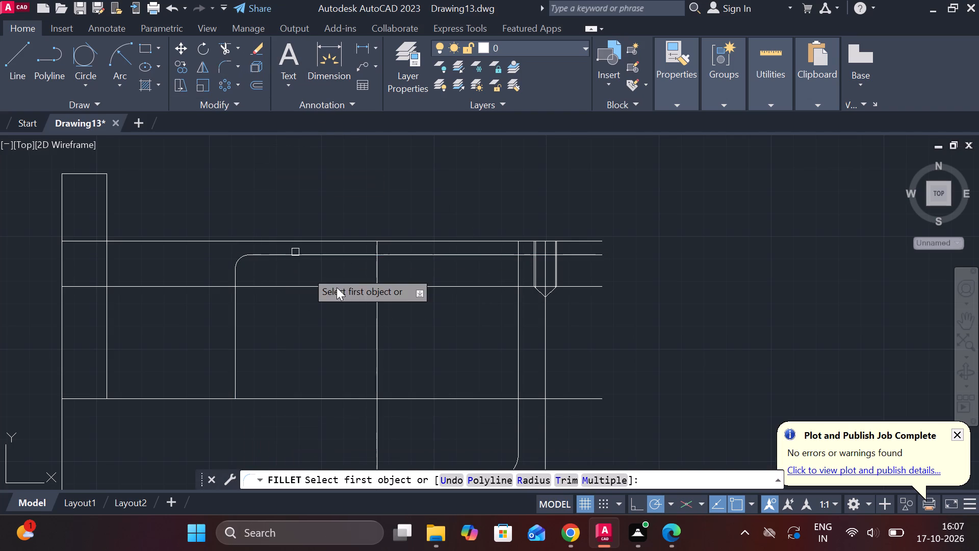
left_click(489, 257)
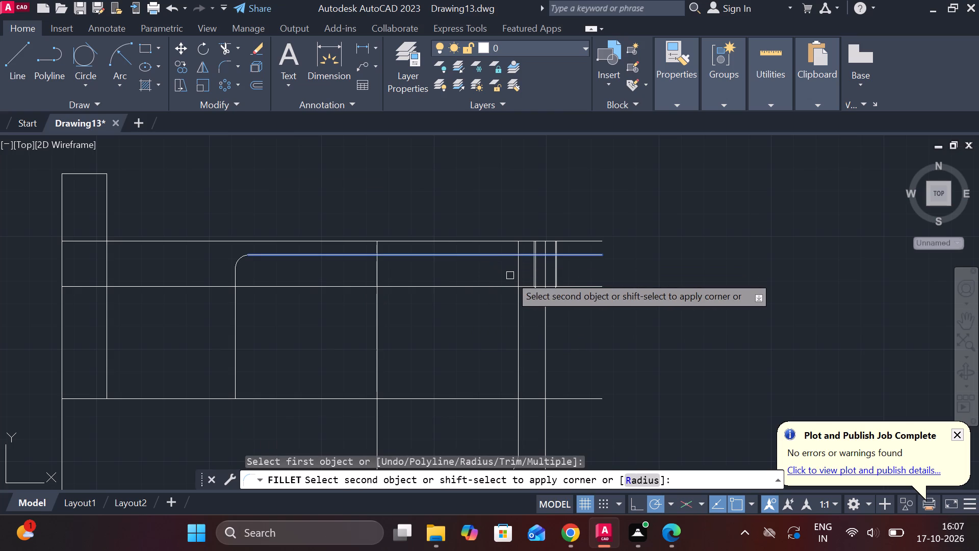
left_click(519, 275)
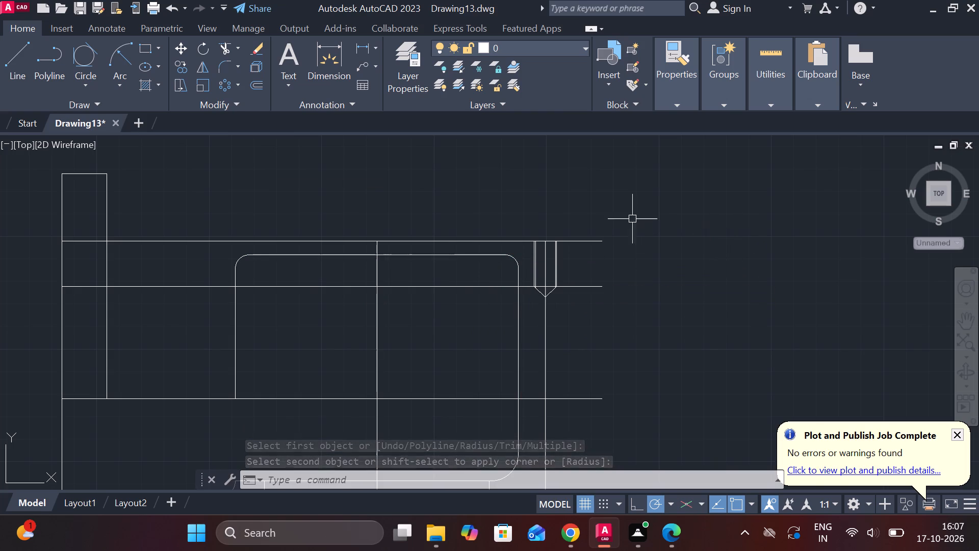
key("Escape")
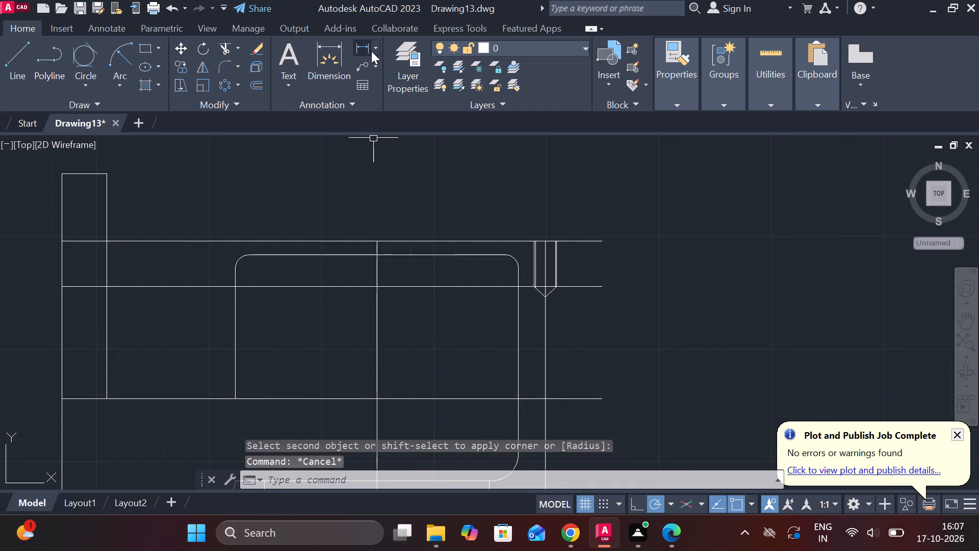
Measure the length of the cavity's top horizontal line between the inner ends of its two corner fillets.
left_click(358, 47)
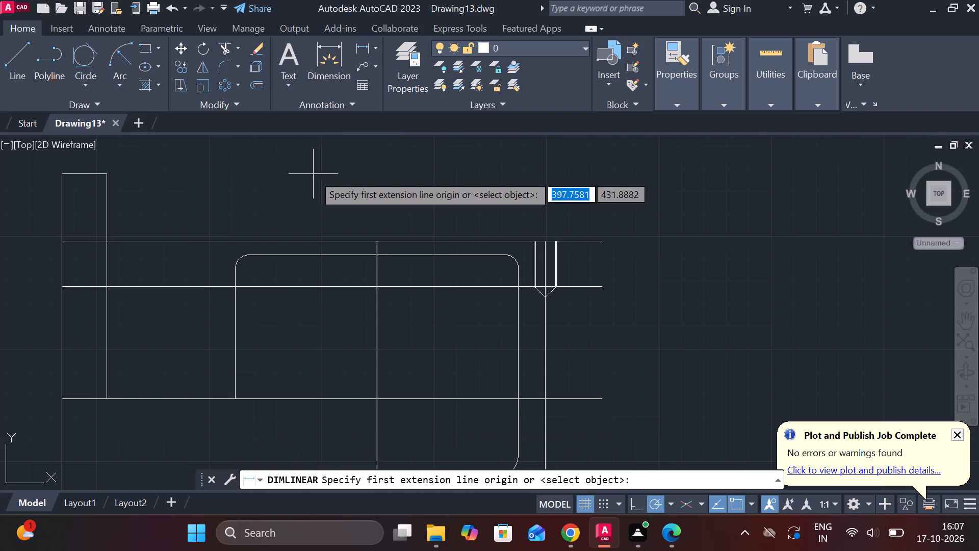
scroll(246, 256, "up", 3)
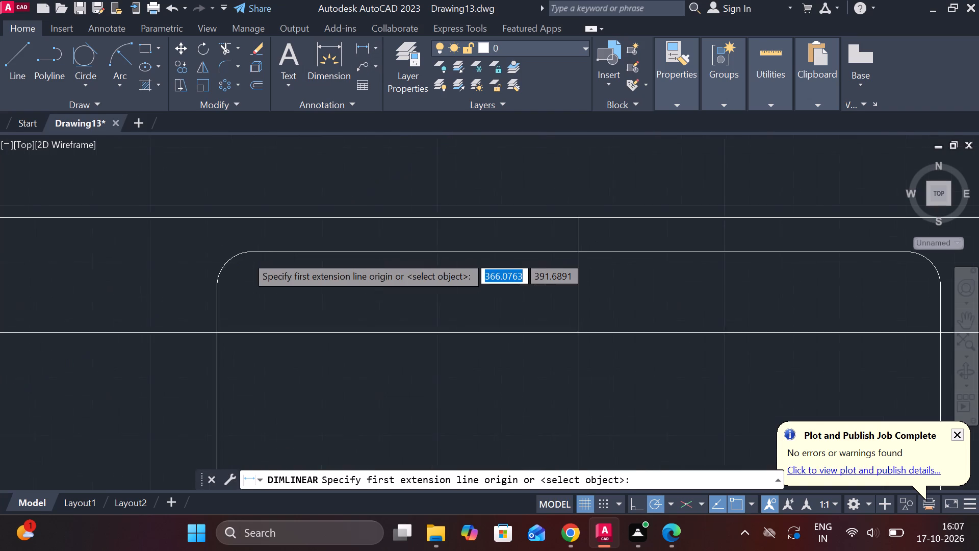
left_click(254, 247)
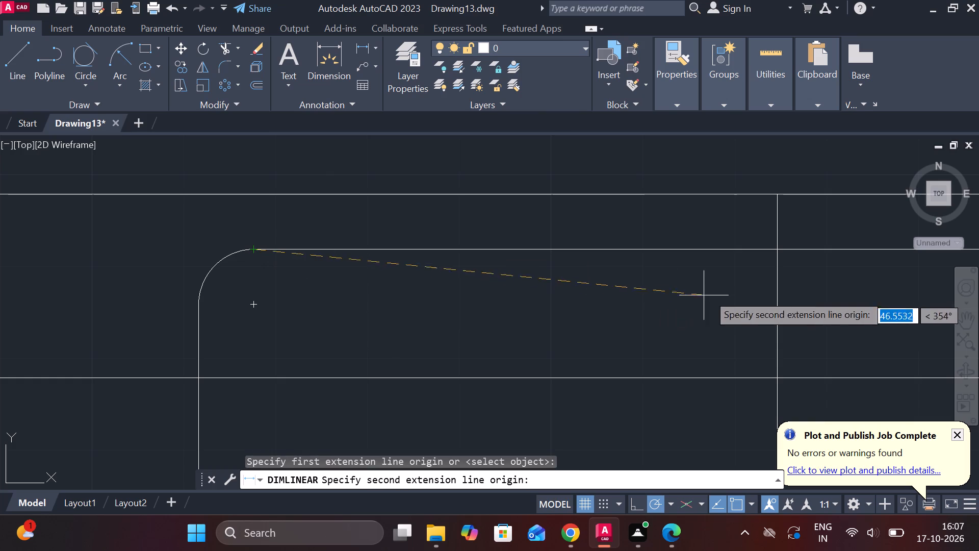
scroll(786, 259, "up", 1)
scroll(786, 259, "down", 3)
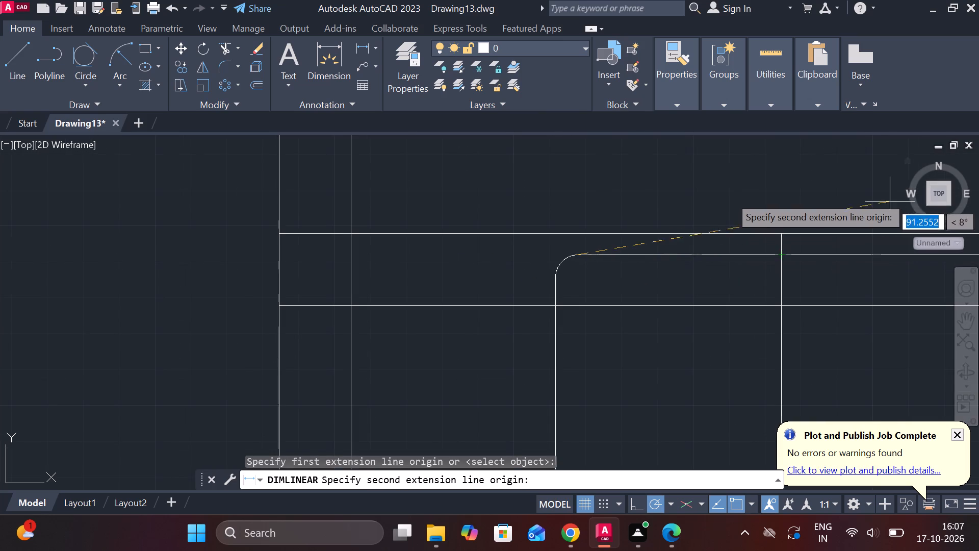
scroll(821, 193, "down", 2)
scroll(415, 259, "down", 2)
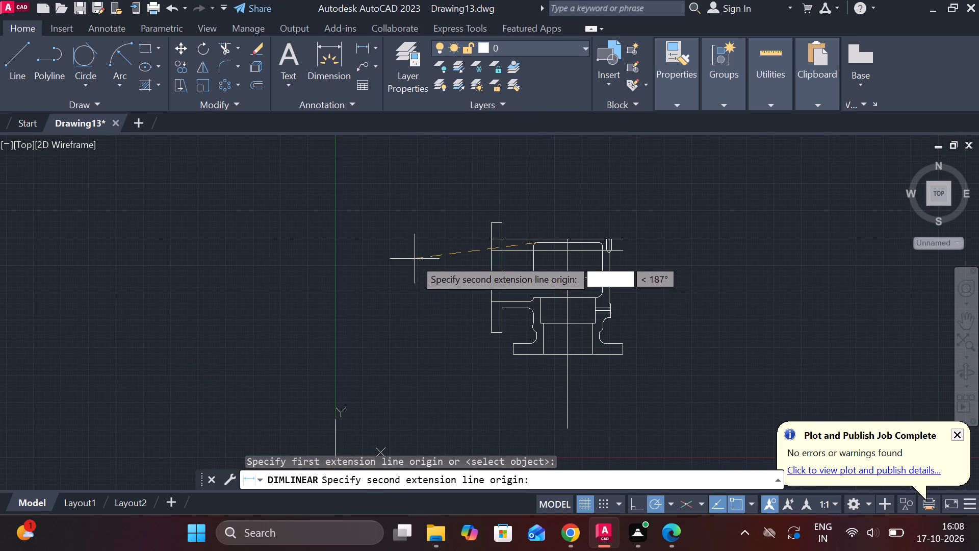
scroll(598, 266, "up", 2)
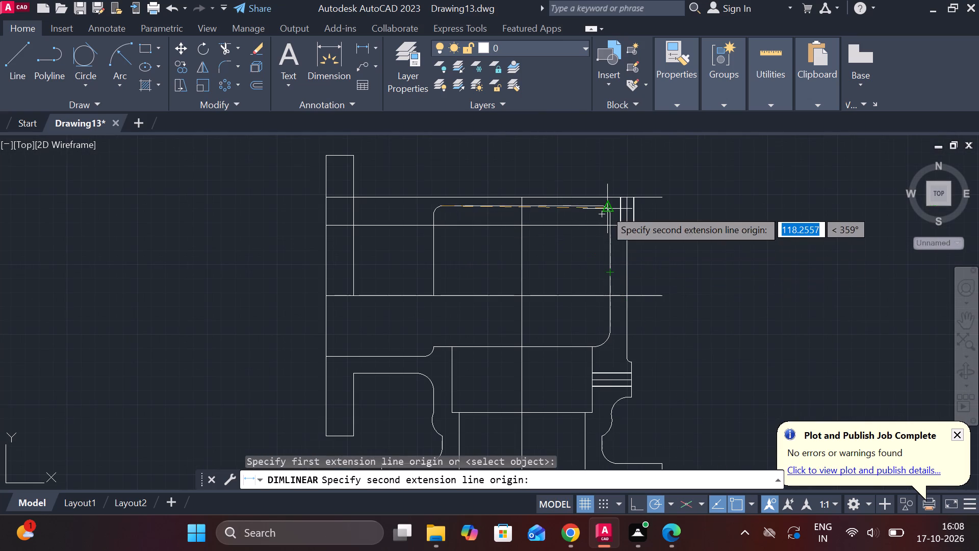
left_click(601, 204)
scroll(595, 174, "up", 1)
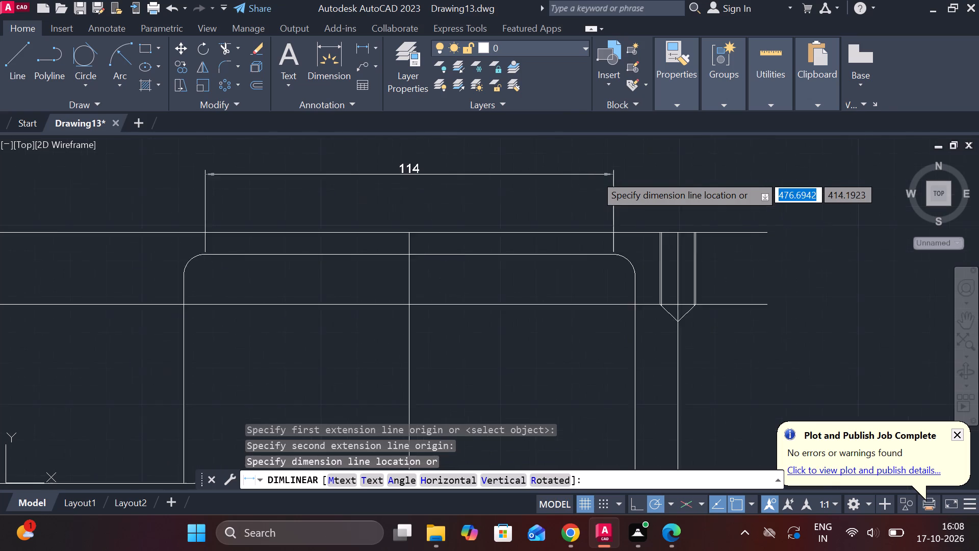
scroll(595, 174, "up", 2)
scroll(595, 174, "down", 2)
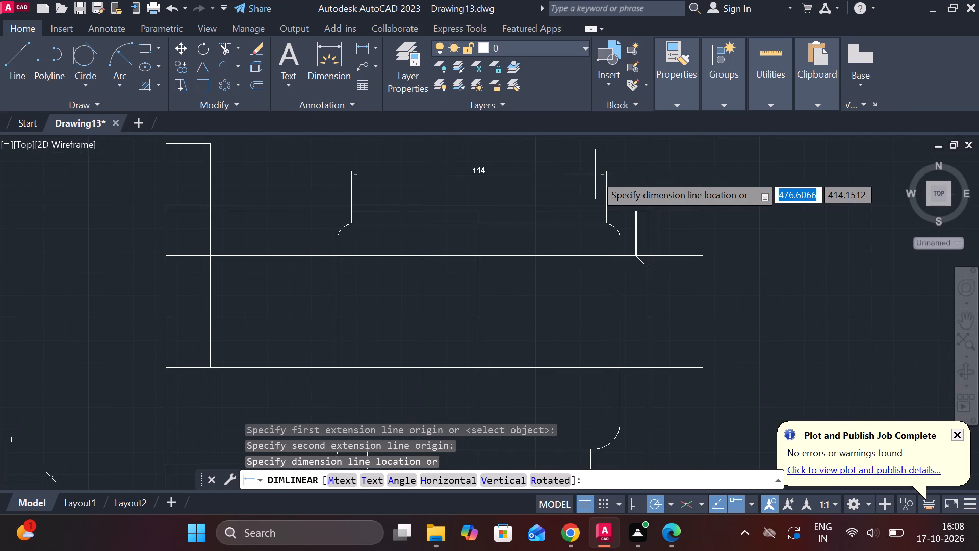
scroll(595, 174, "down", 1)
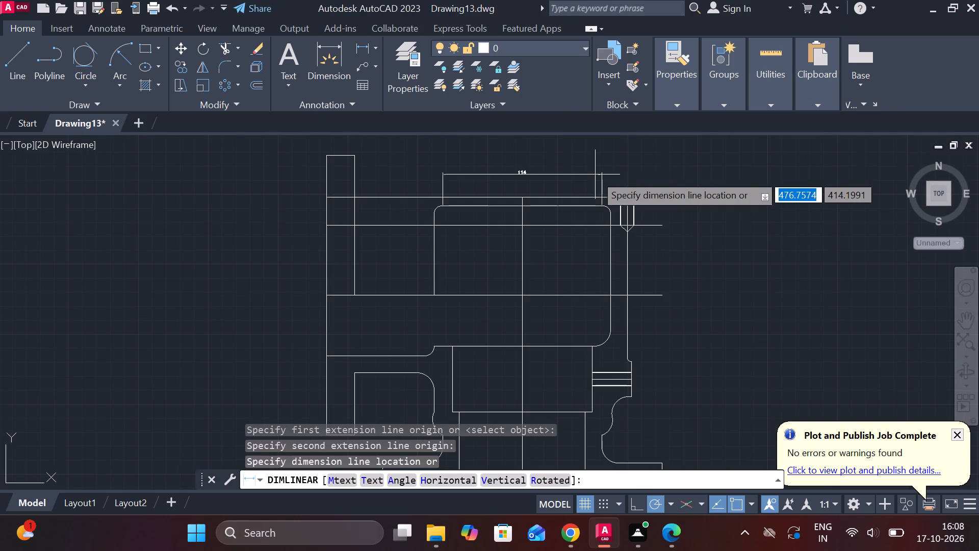
key("Escape")
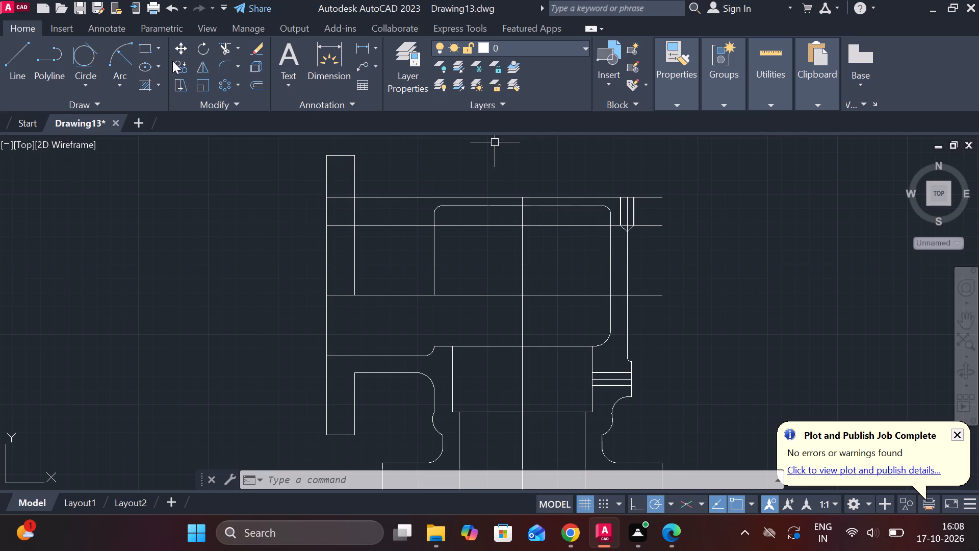
Measure the length of the inner cavity's top horizontal line between the inner ends of its two corner fillets.
left_click(366, 48)
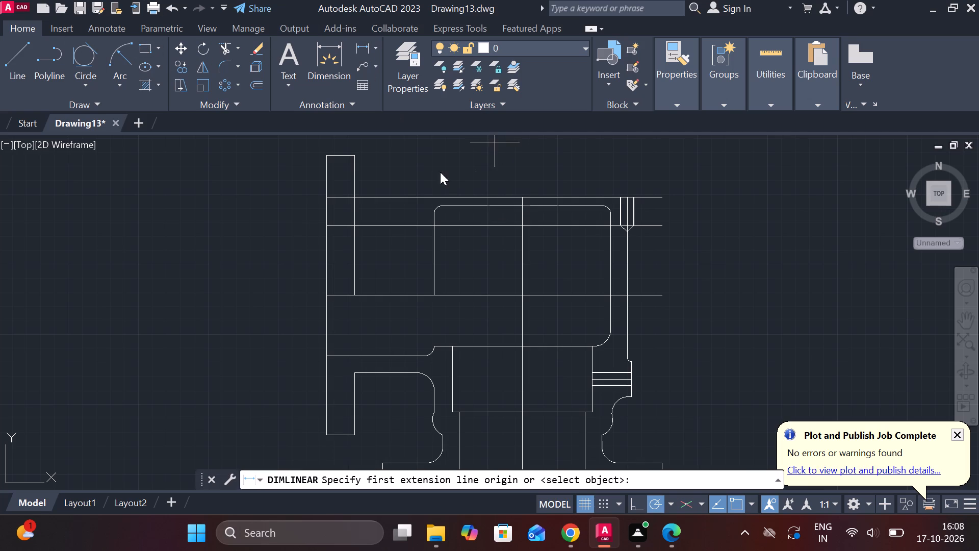
scroll(476, 152, "up", 2)
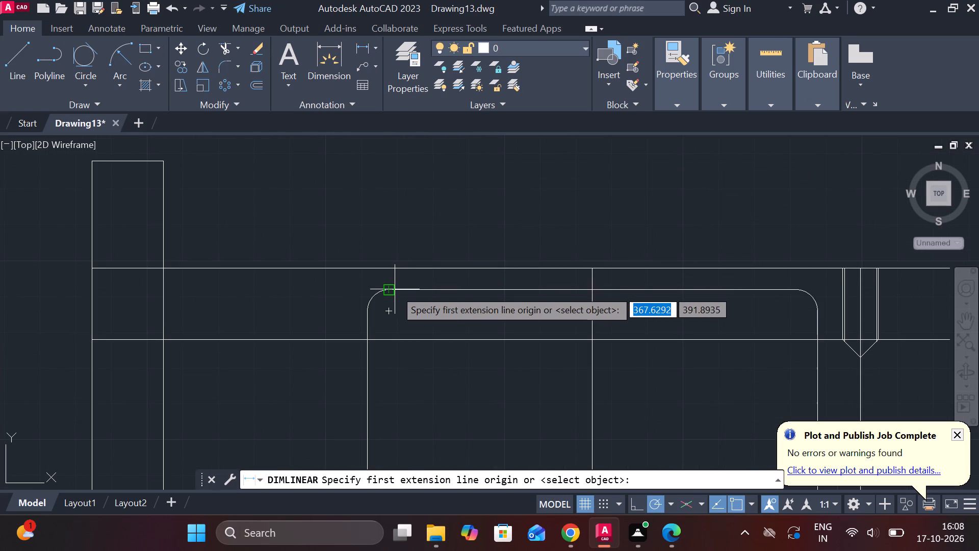
left_click(390, 289)
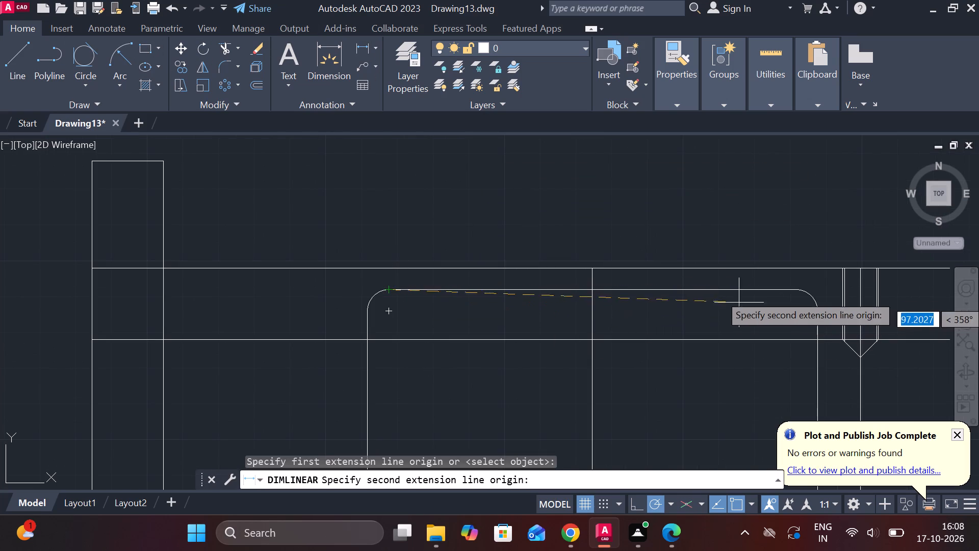
scroll(802, 290, "up", 2)
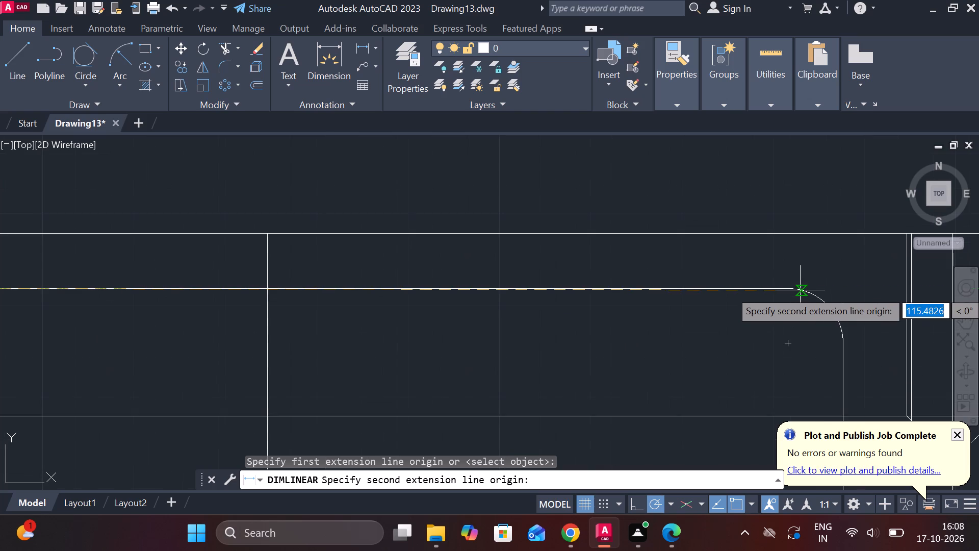
left_click(792, 290)
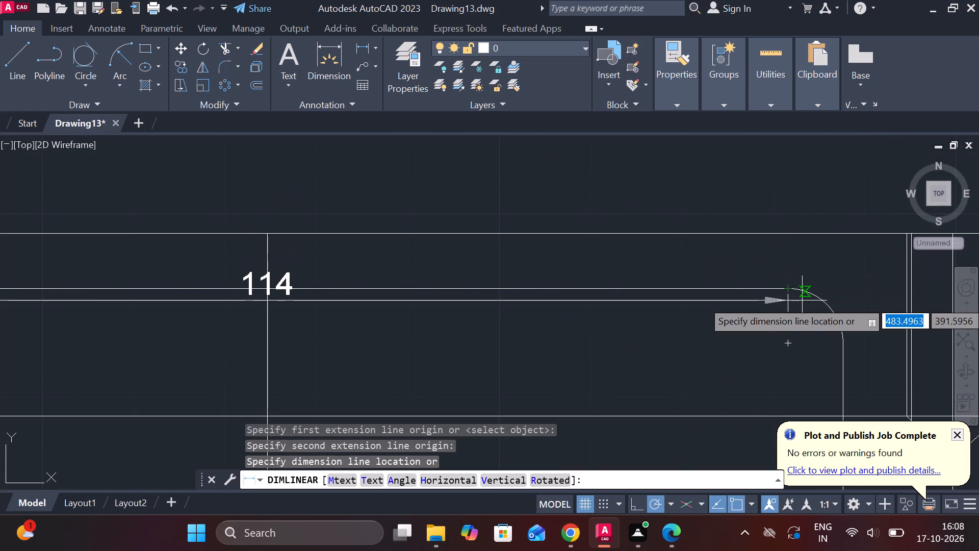
key("Escape")
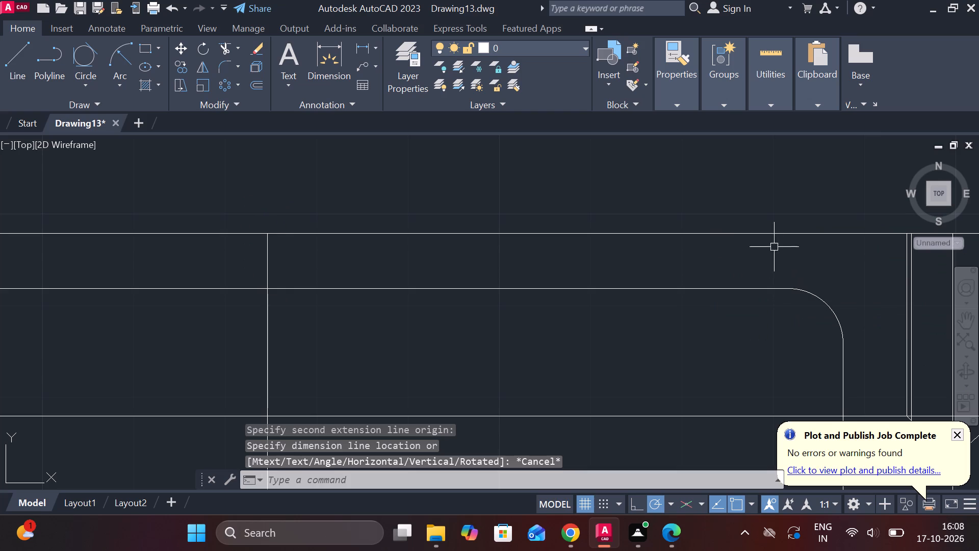
scroll(674, 306, "up", 2)
scroll(674, 306, "down", 4)
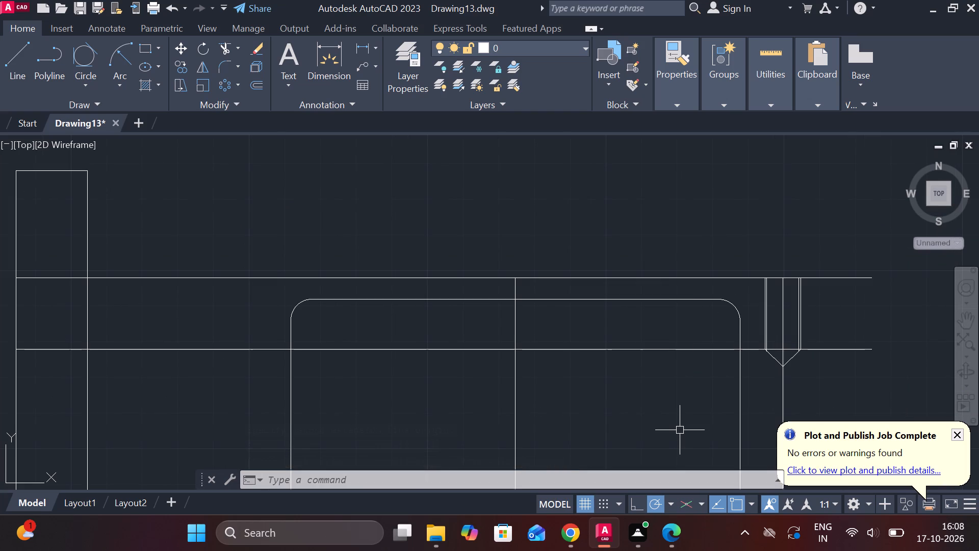
Undo the radius-6 fillets on both upper corners of the inner cavity.
key("ctrl+z")
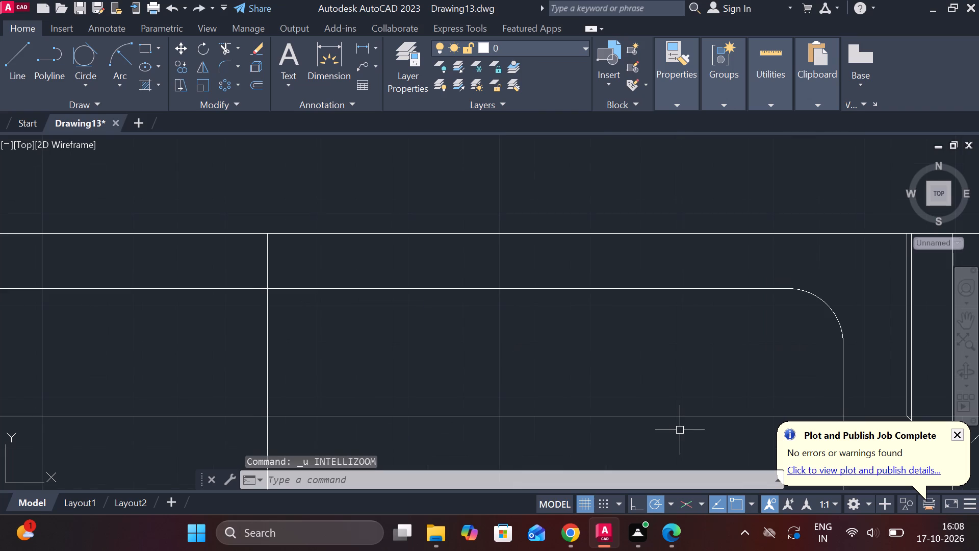
key("ctrl+z")
key("ctrl+z")
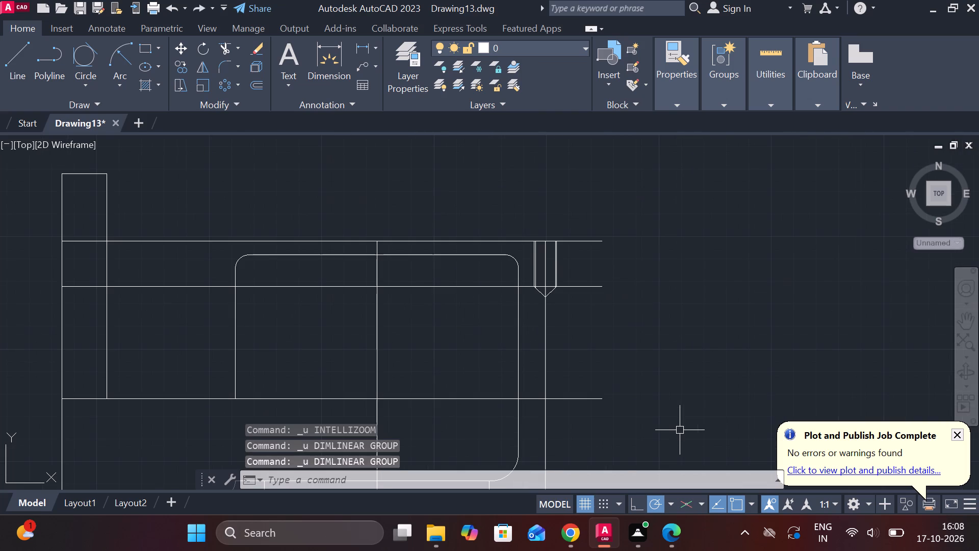
key("ctrl+z")
key("ctrl+z")
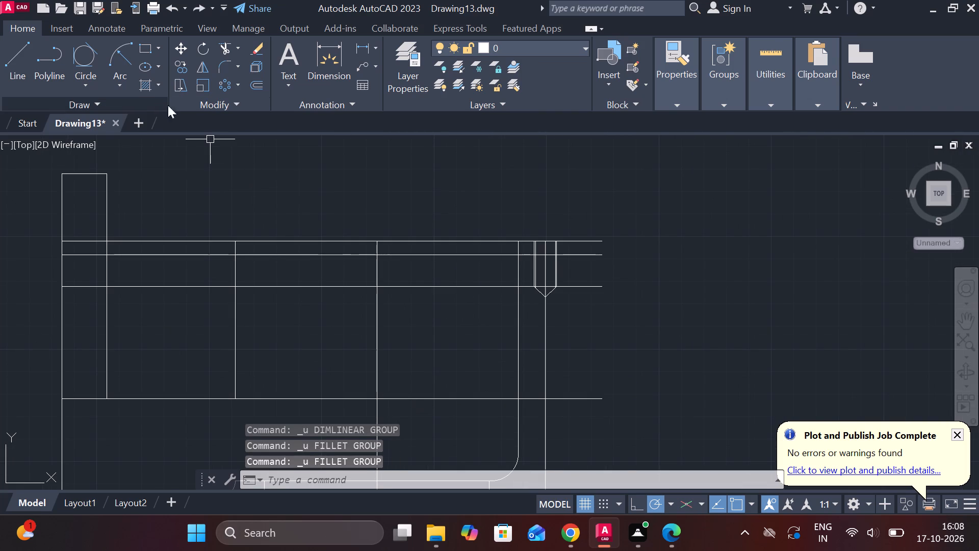
Fillet the inner cavity's upper right corner at radius 3, between the copied horizontal line and the right side vertical.
left_click(228, 62)
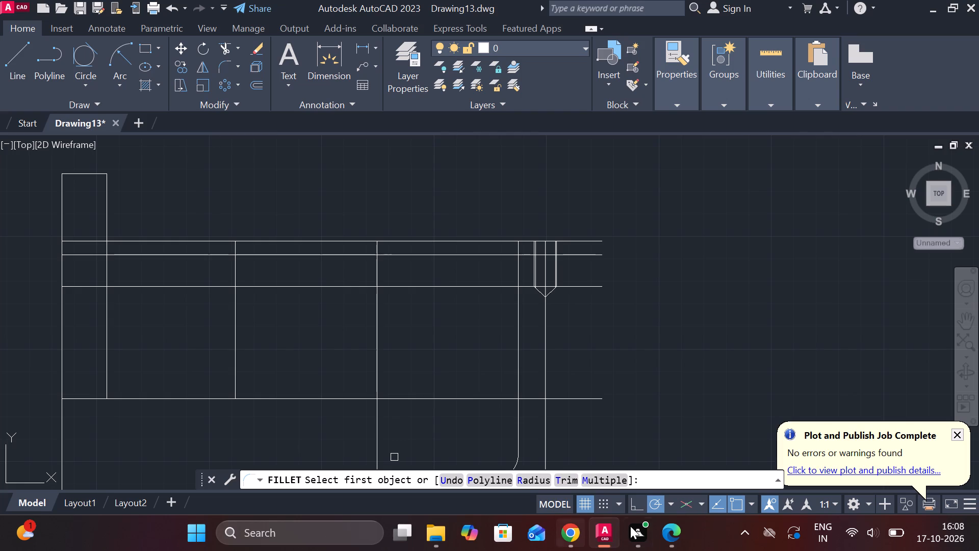
left_click(539, 478)
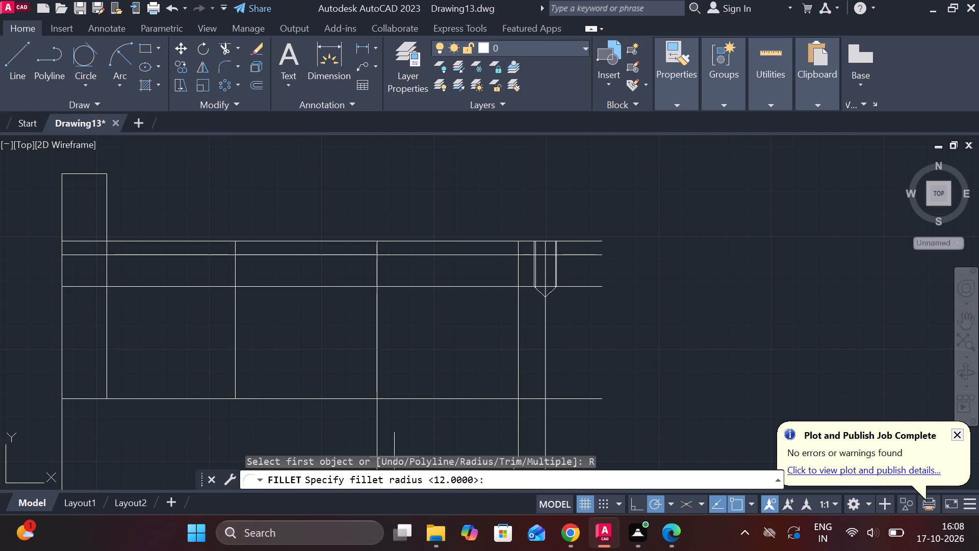
key("3")
key("Return")
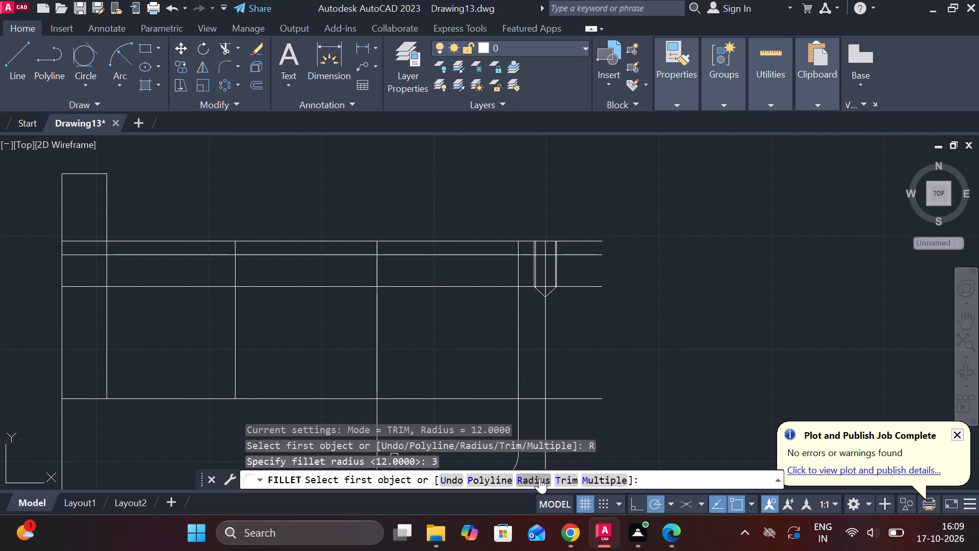
left_click(491, 257)
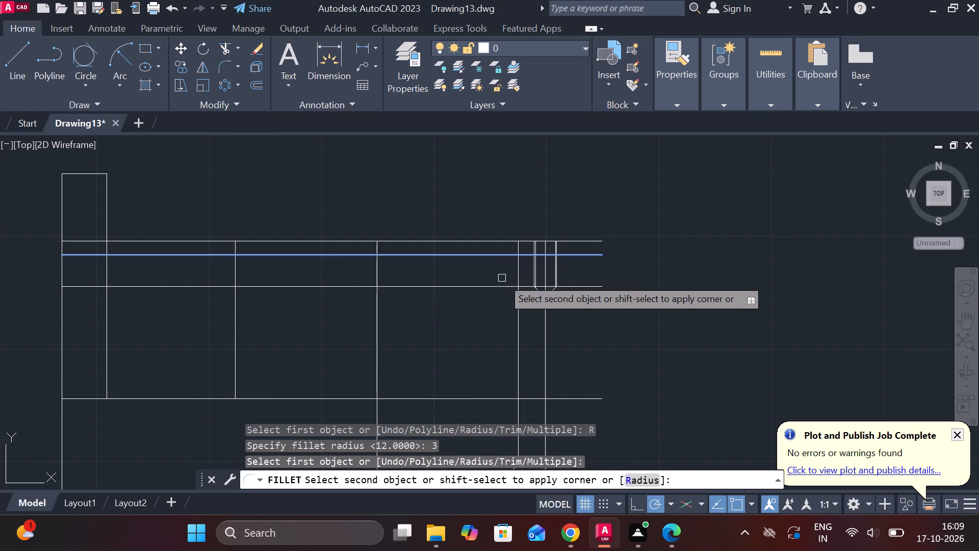
left_click(521, 276)
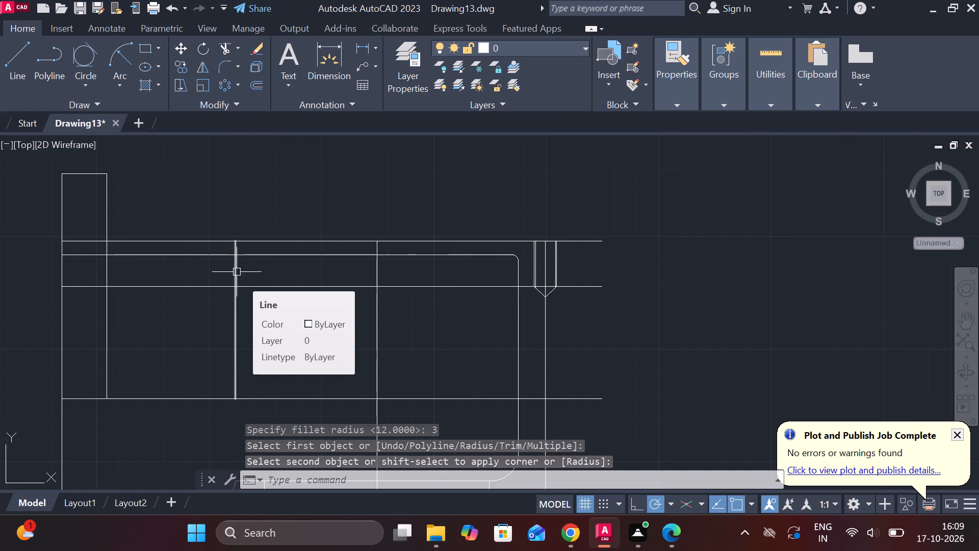
Fillet the inner cavity's upper left corner at the same radius of 3, between the left side vertical and the horizontal line.
scroll(237, 272, "down", 2)
scroll(237, 272, "up", 3)
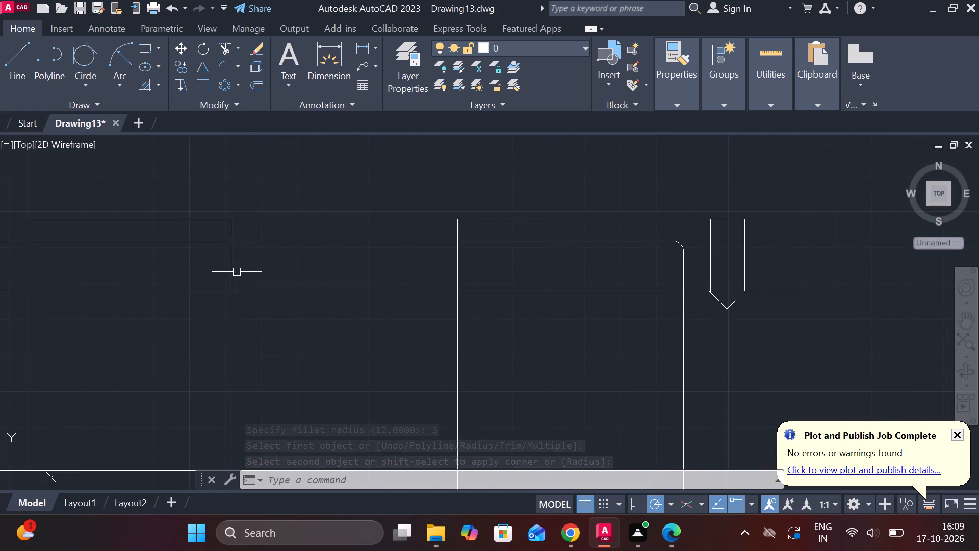
left_click(233, 267)
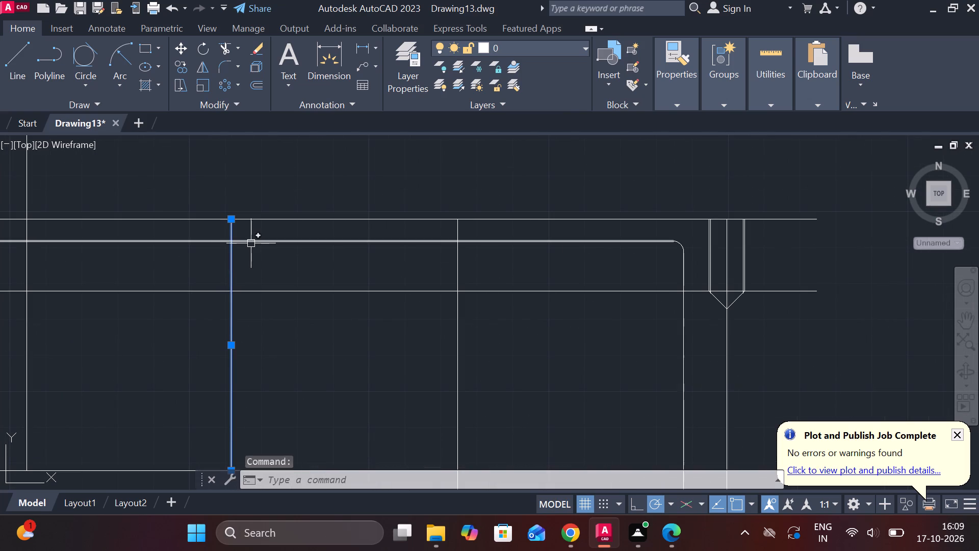
left_click(251, 243)
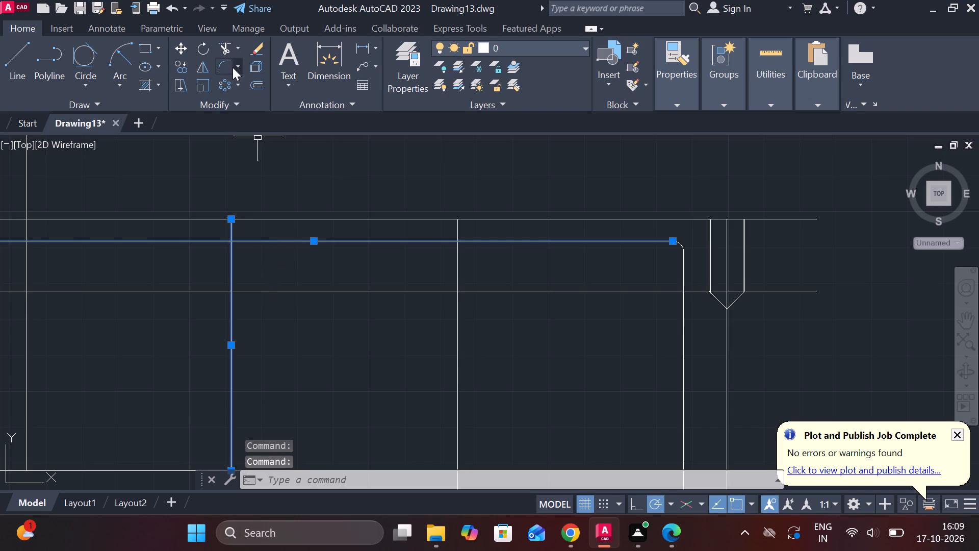
left_click(225, 67)
left_click(236, 269)
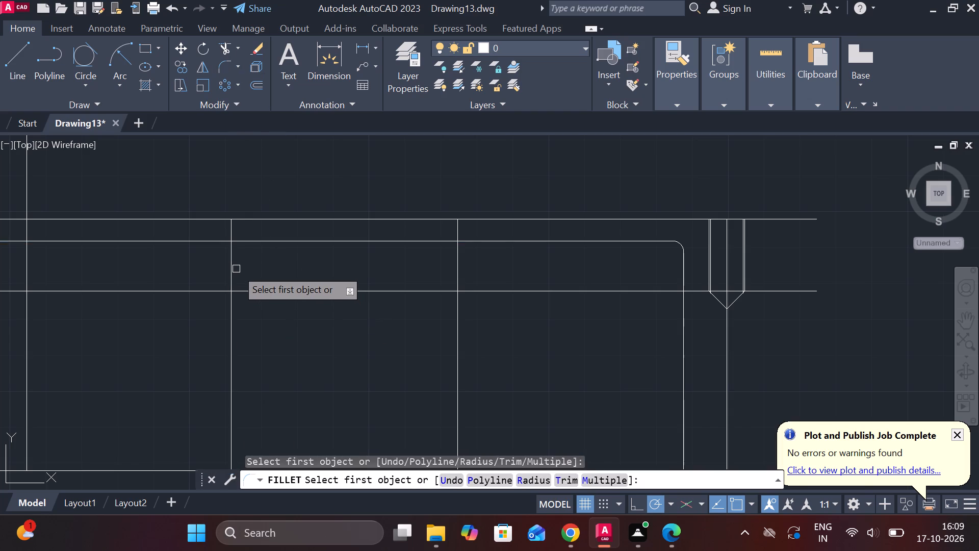
left_click(232, 269)
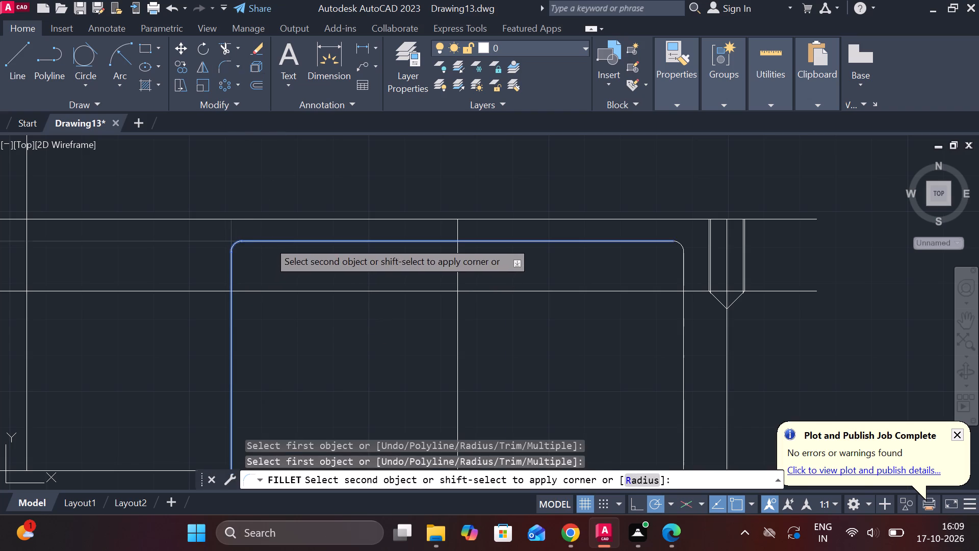
left_click(268, 241)
scroll(305, 269, "up", 1)
scroll(305, 269, "down", 2)
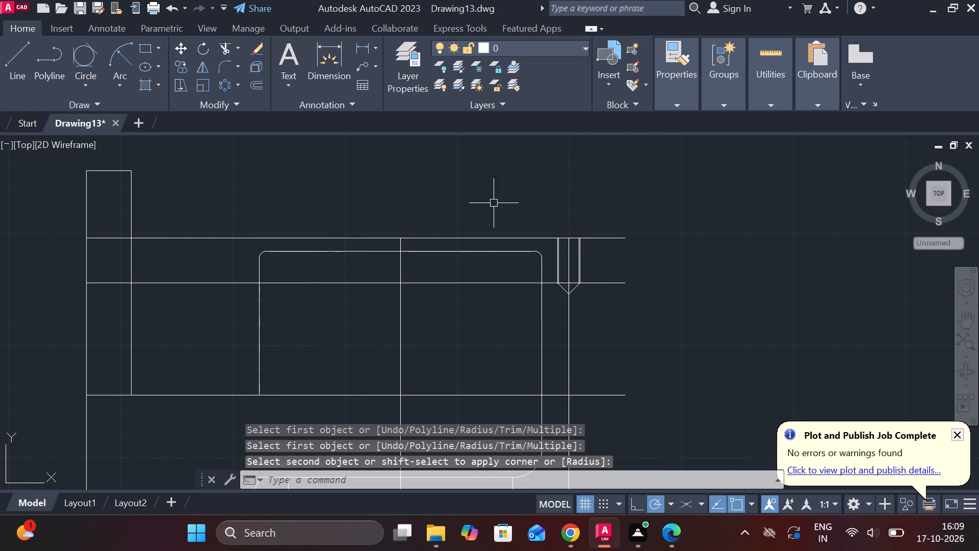
Measure the length of the cavity's top horizontal line between the inner ends of the radius-3 corner fillets.
left_click(363, 49)
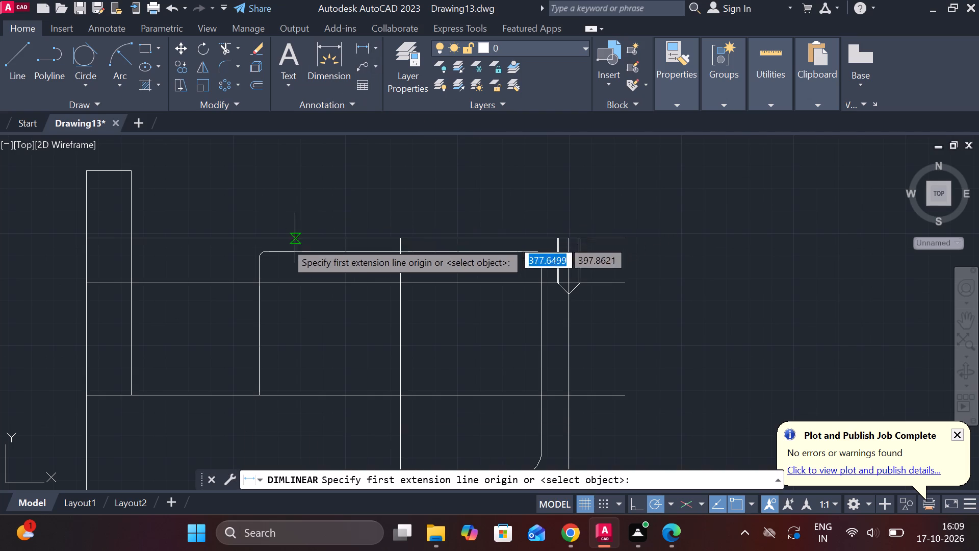
scroll(285, 242, "up", 2)
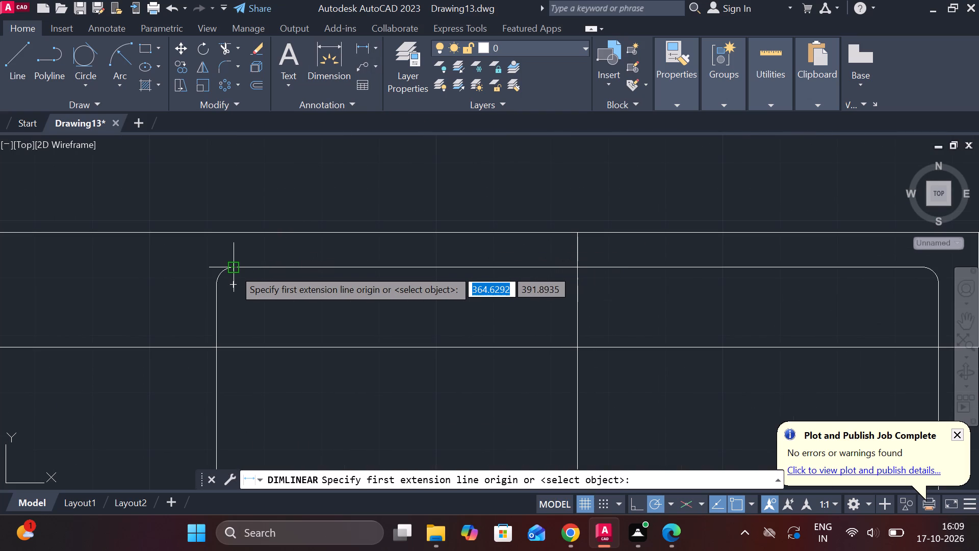
left_click(234, 269)
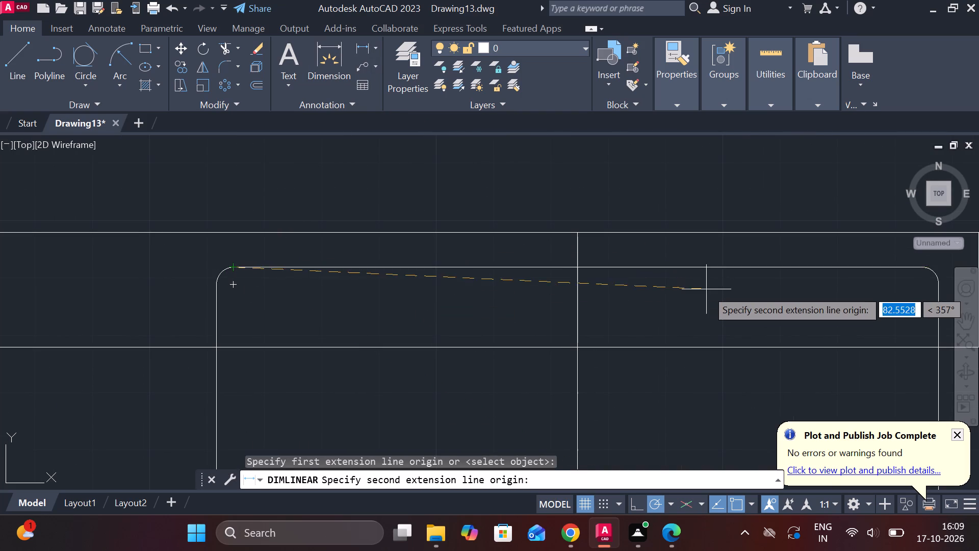
scroll(706, 289, "up", 2)
scroll(706, 289, "down", 2)
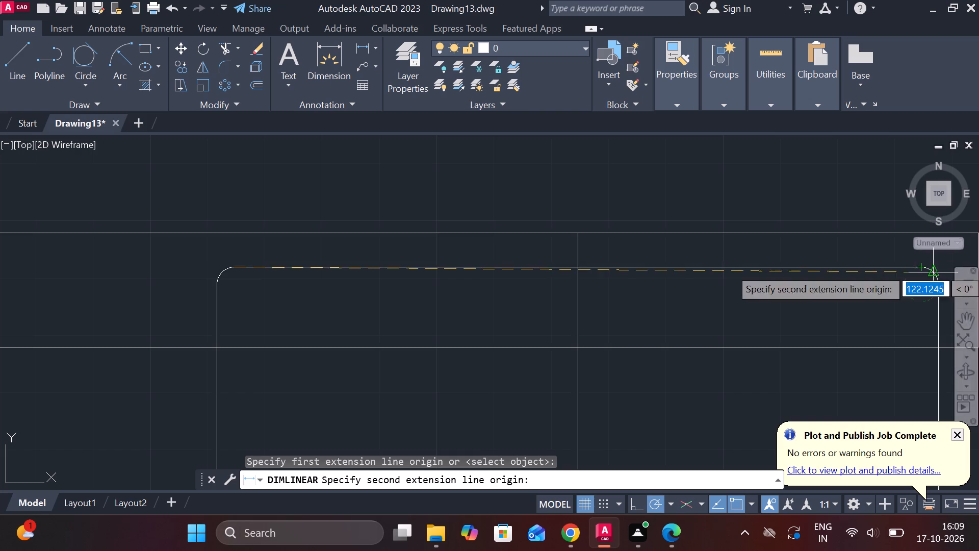
left_click(926, 269)
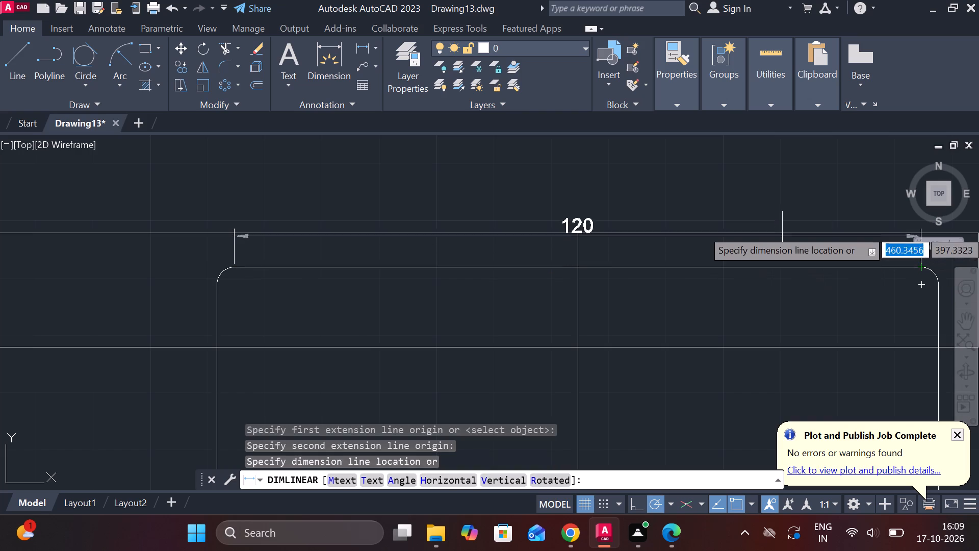
key("Escape")
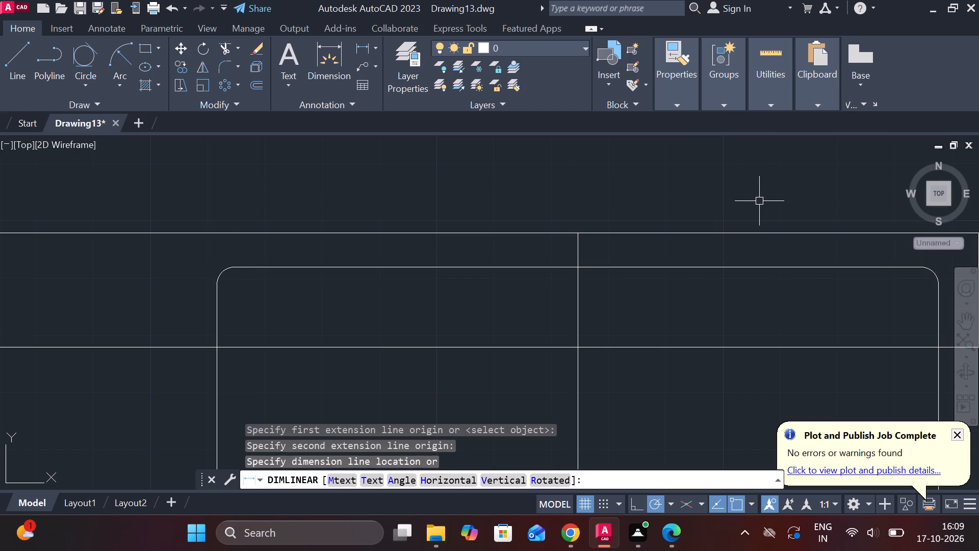
Trim away the vertical centre line's portion between the second and third long horizontal lines from the top.
scroll(713, 245, "down", 2)
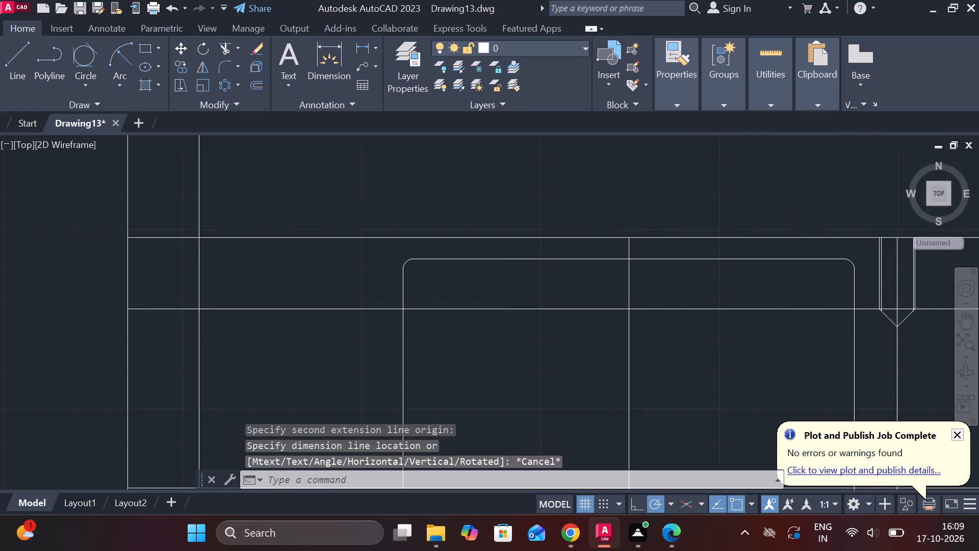
scroll(893, 262, "down", 1)
scroll(893, 262, "up", 2)
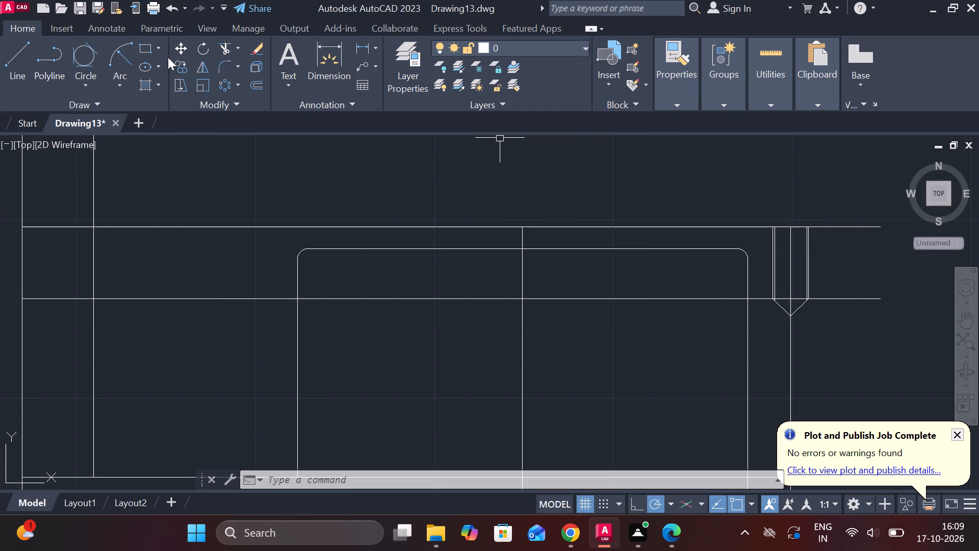
left_click(225, 49)
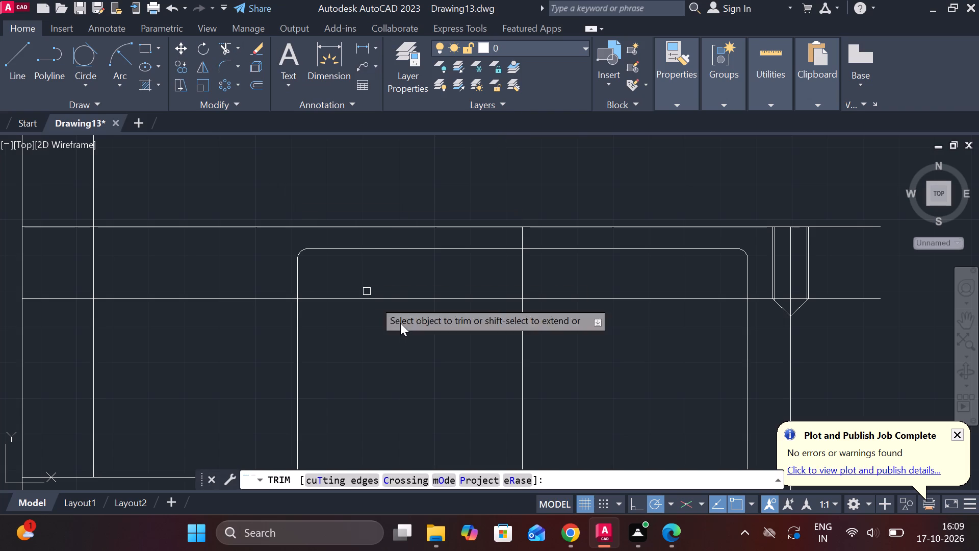
left_click(522, 352)
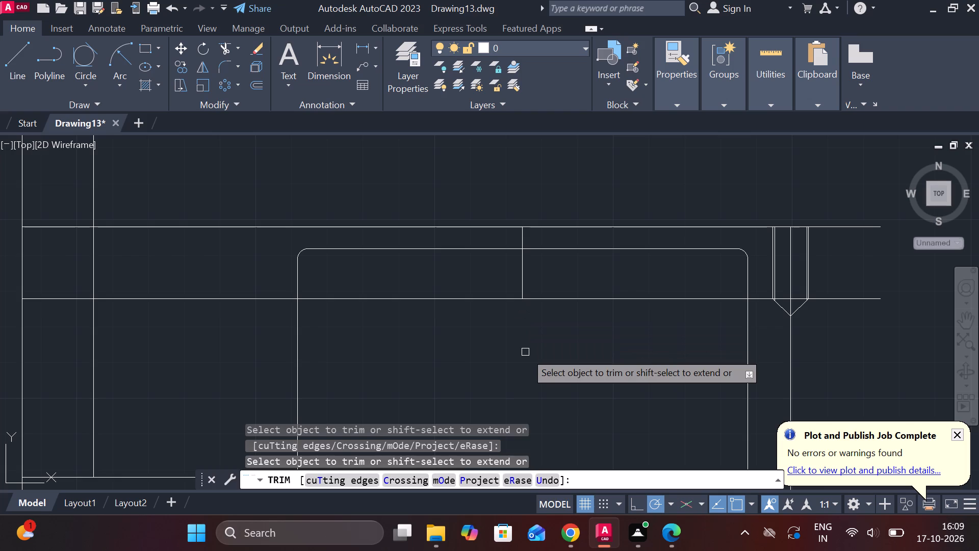
key("Escape")
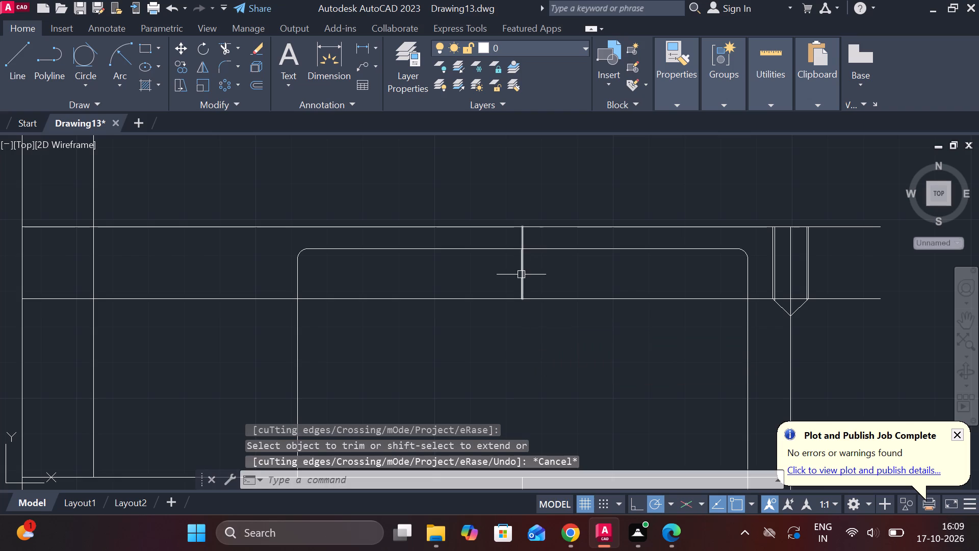
Copy the short vertical centre line between the two upper long horizontal lines 90 units to the right and 90 units to the left.
left_click(521, 274)
left_click(186, 59)
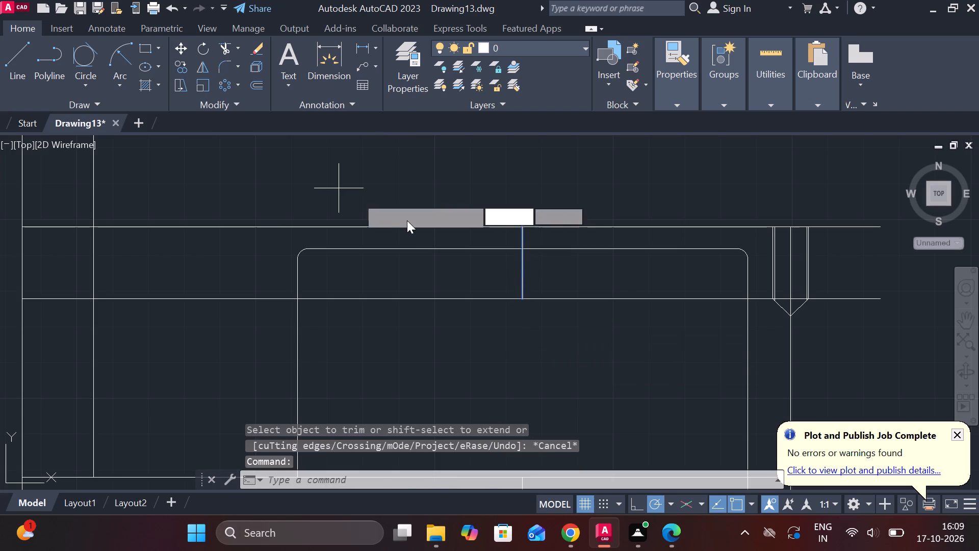
left_click(526, 263)
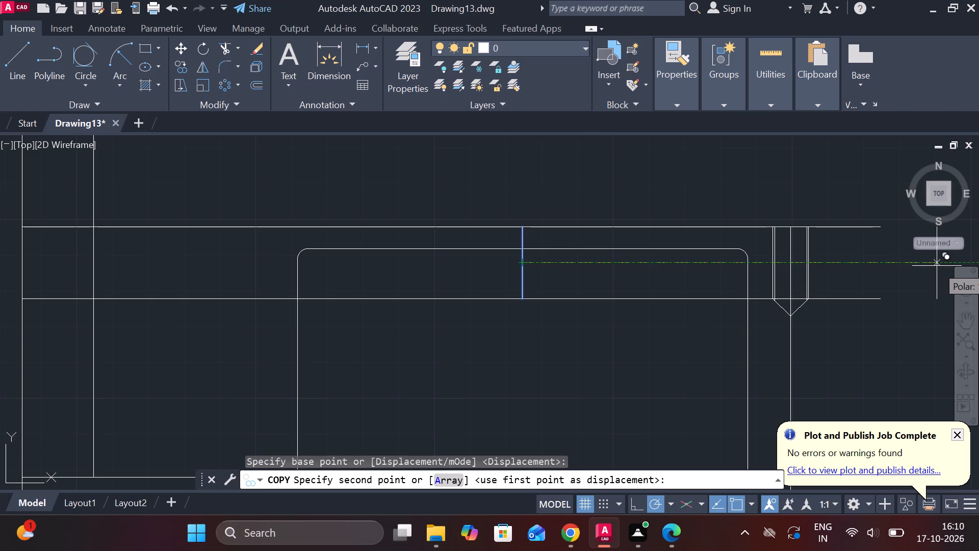
type("90")
key("Return")
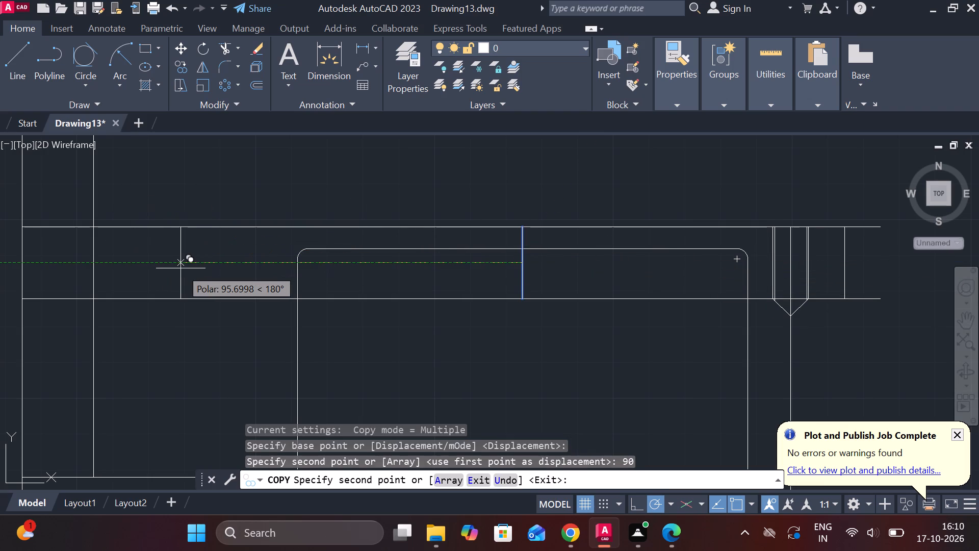
type("90")
key("Return")
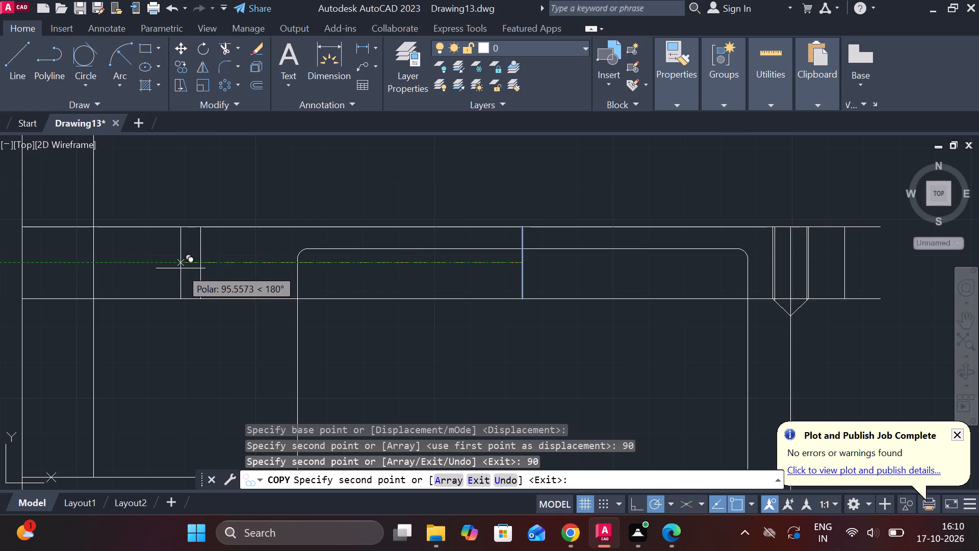
scroll(481, 377, "down", 1)
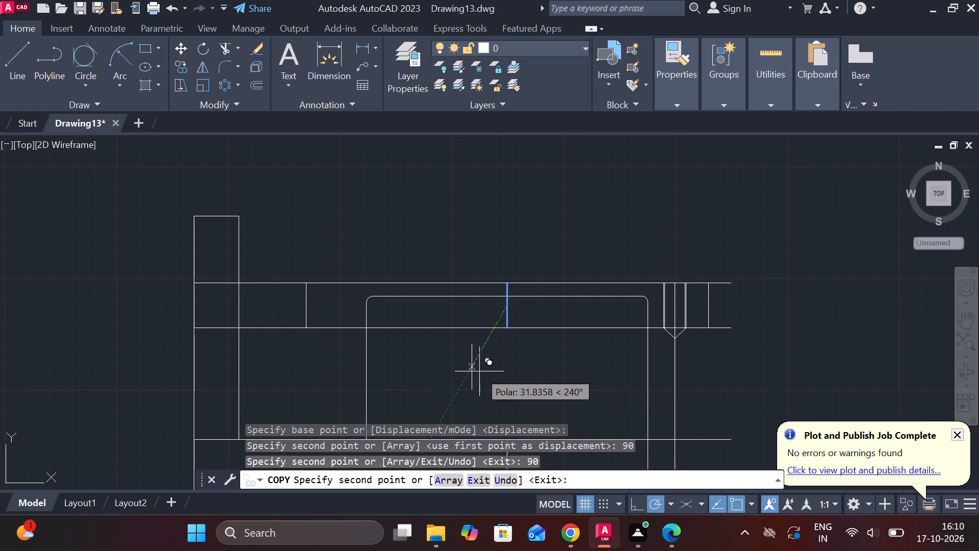
key("Escape")
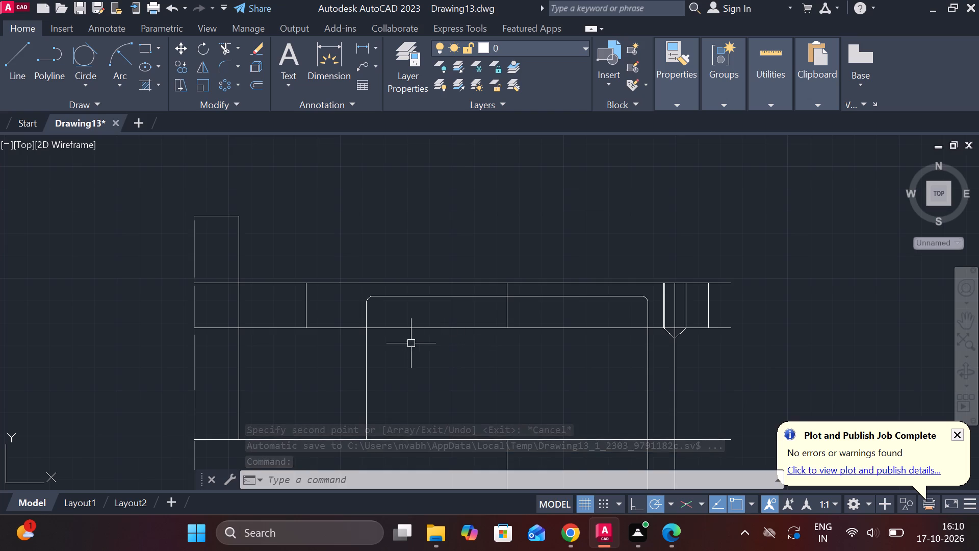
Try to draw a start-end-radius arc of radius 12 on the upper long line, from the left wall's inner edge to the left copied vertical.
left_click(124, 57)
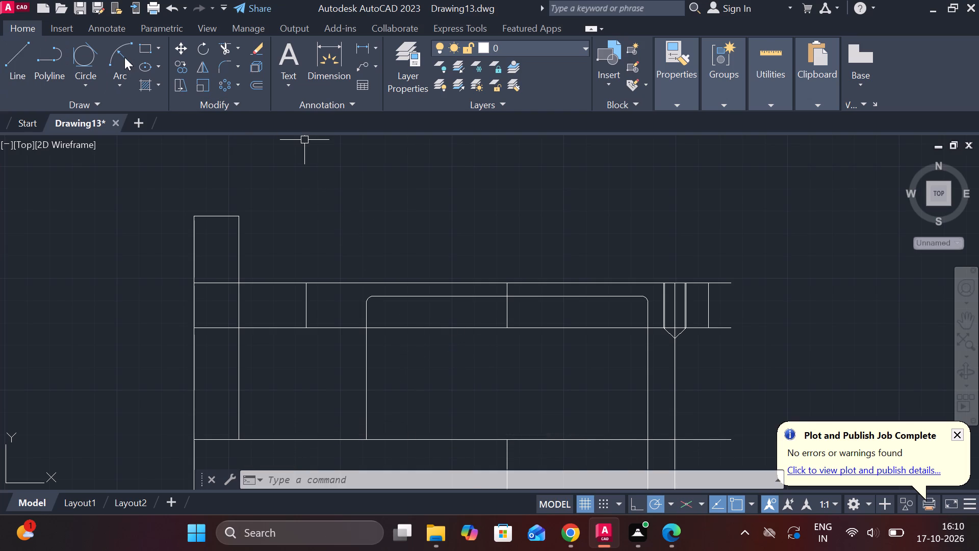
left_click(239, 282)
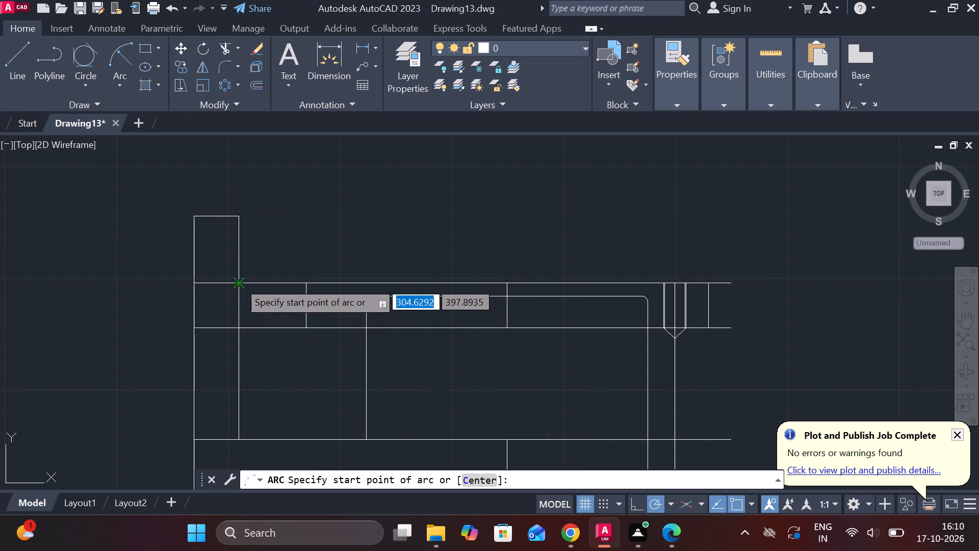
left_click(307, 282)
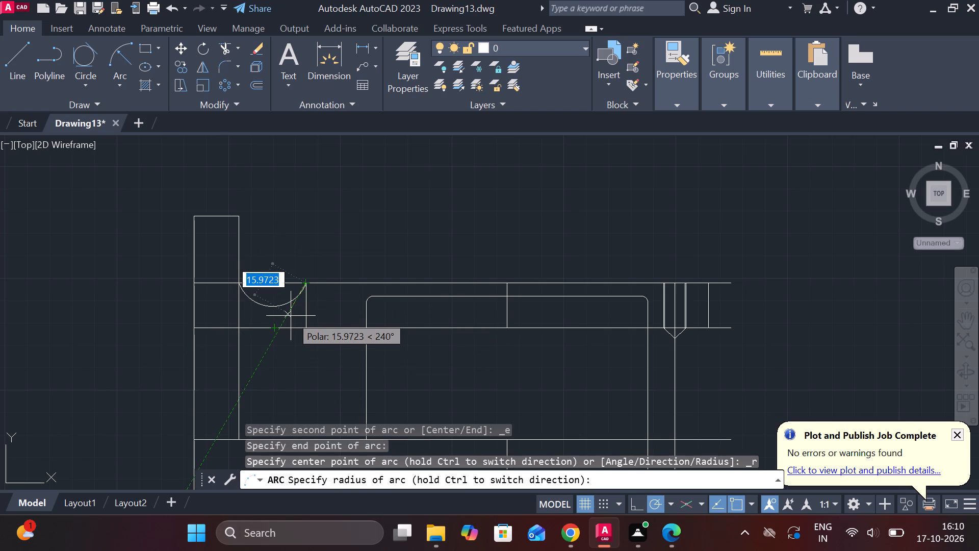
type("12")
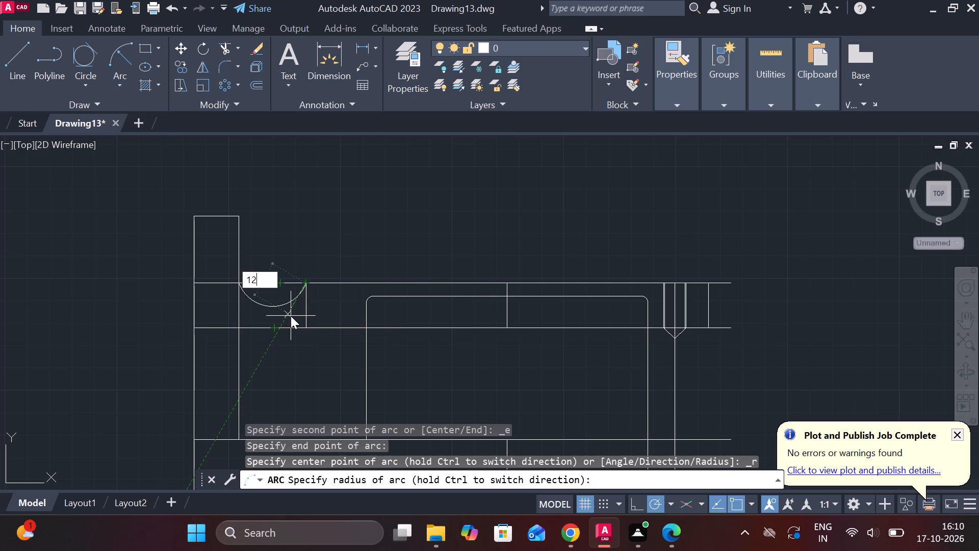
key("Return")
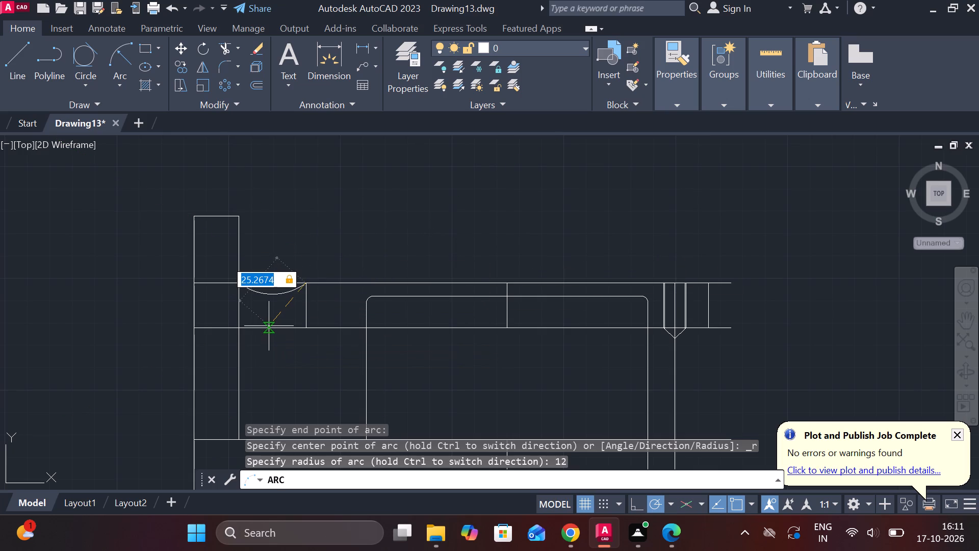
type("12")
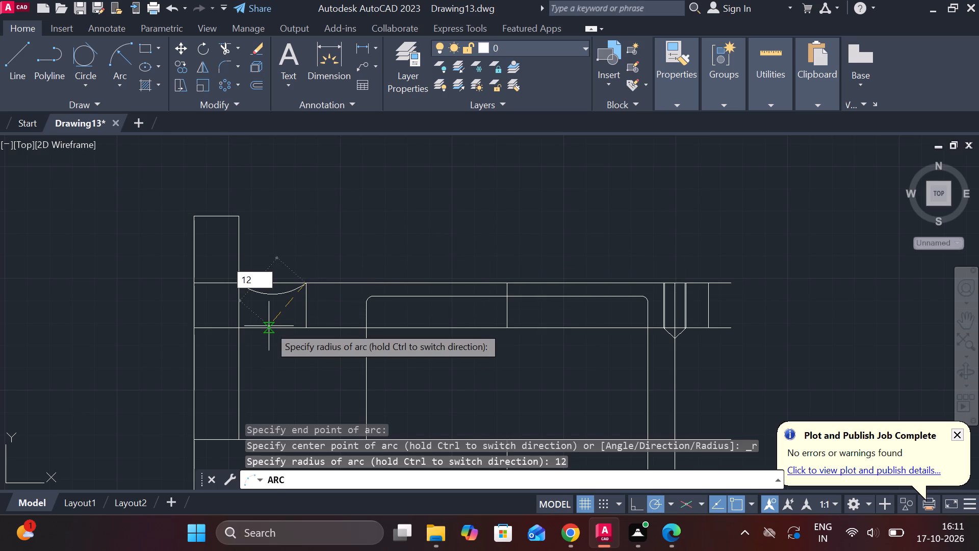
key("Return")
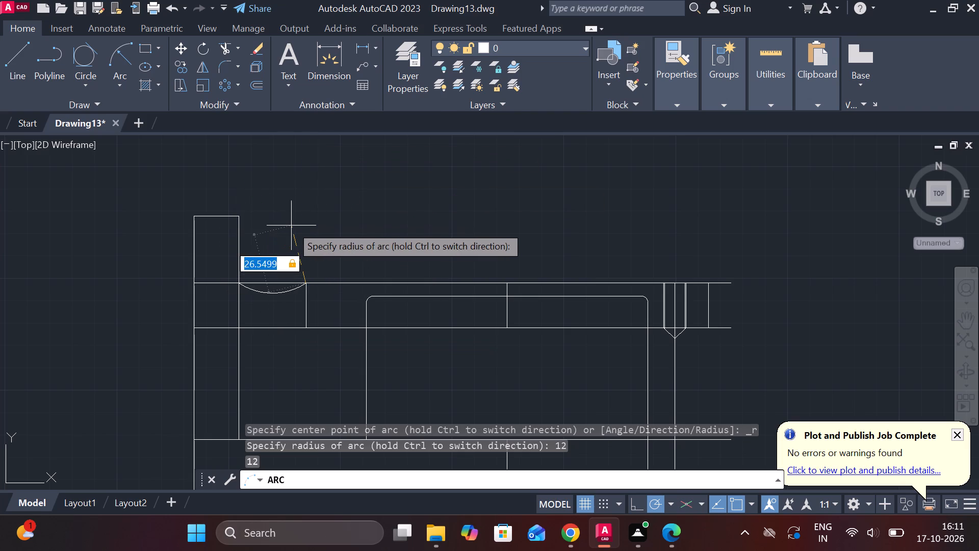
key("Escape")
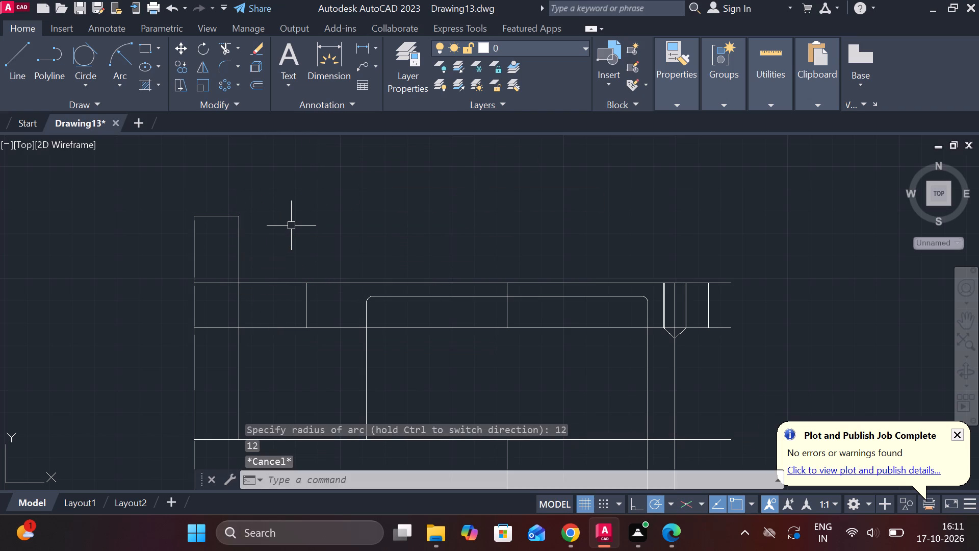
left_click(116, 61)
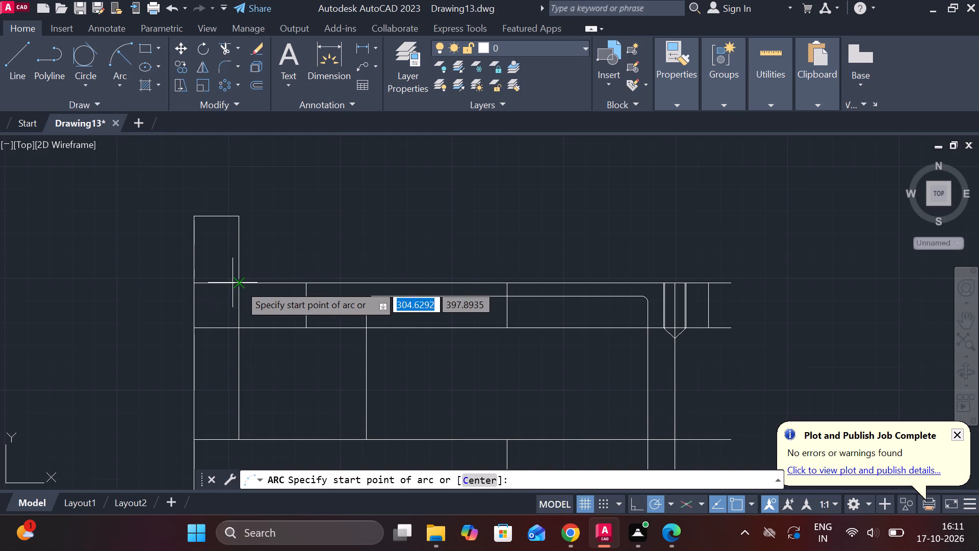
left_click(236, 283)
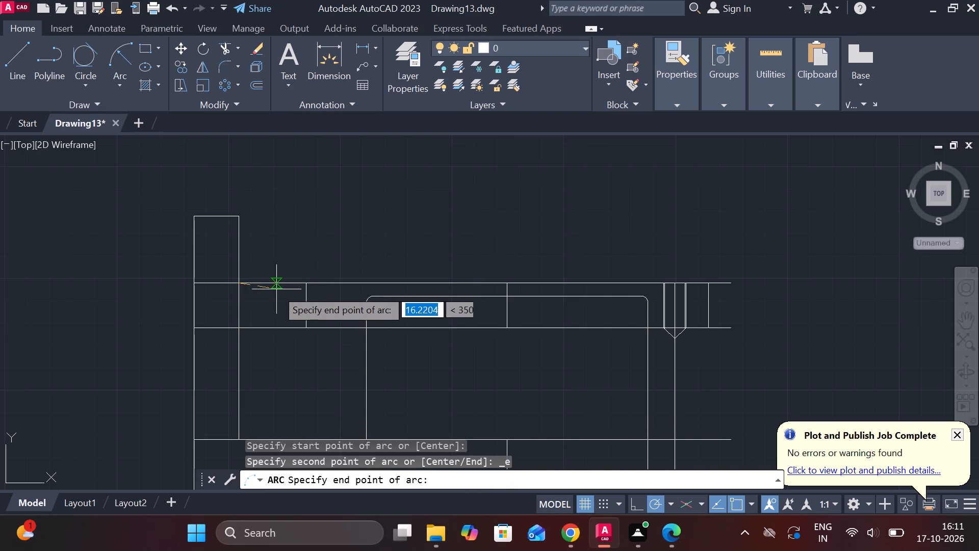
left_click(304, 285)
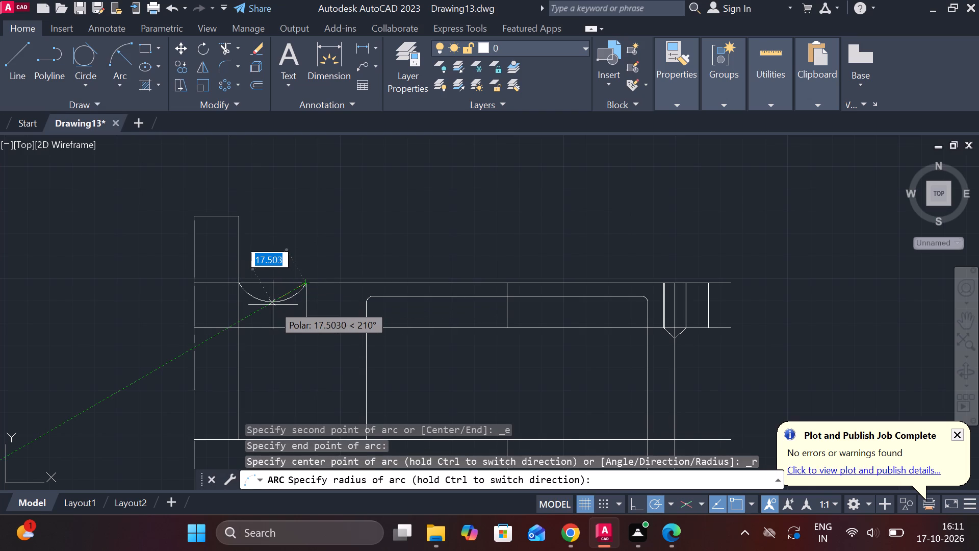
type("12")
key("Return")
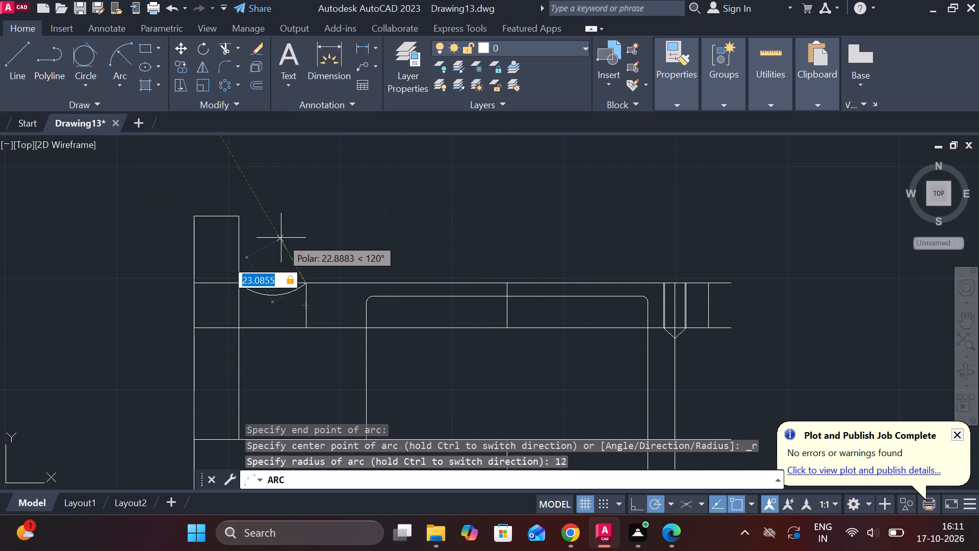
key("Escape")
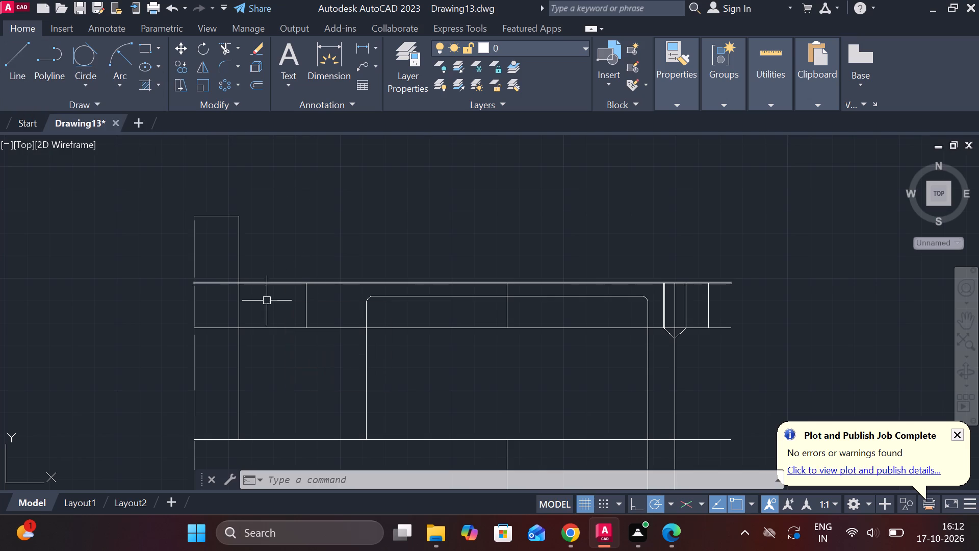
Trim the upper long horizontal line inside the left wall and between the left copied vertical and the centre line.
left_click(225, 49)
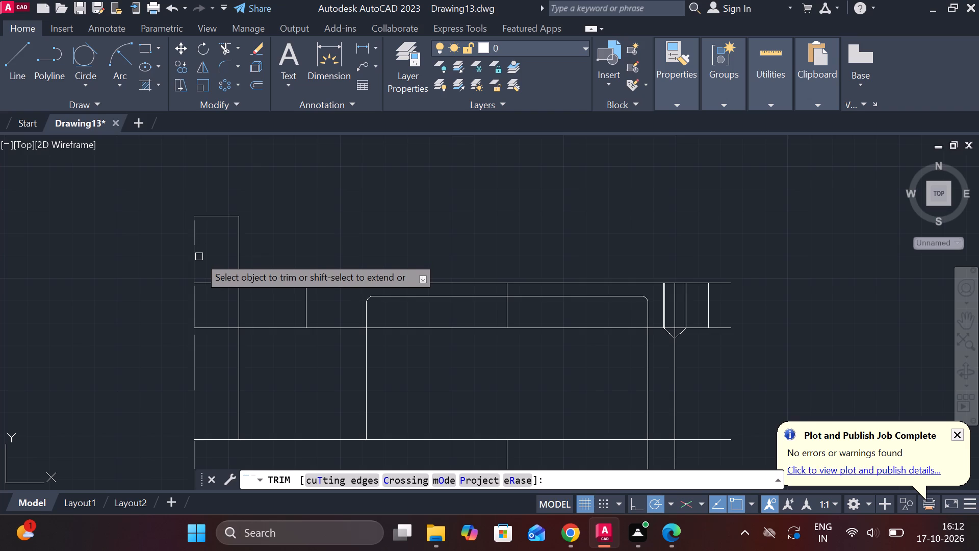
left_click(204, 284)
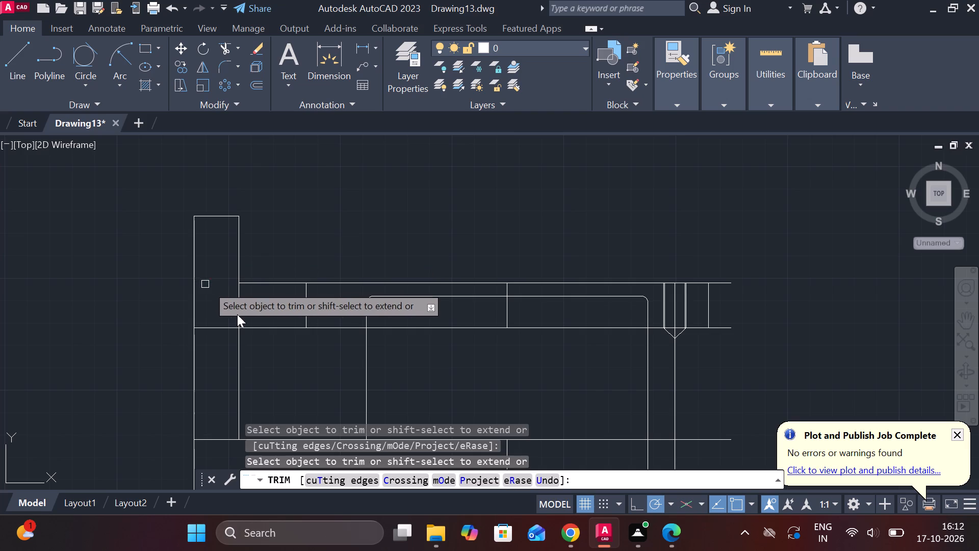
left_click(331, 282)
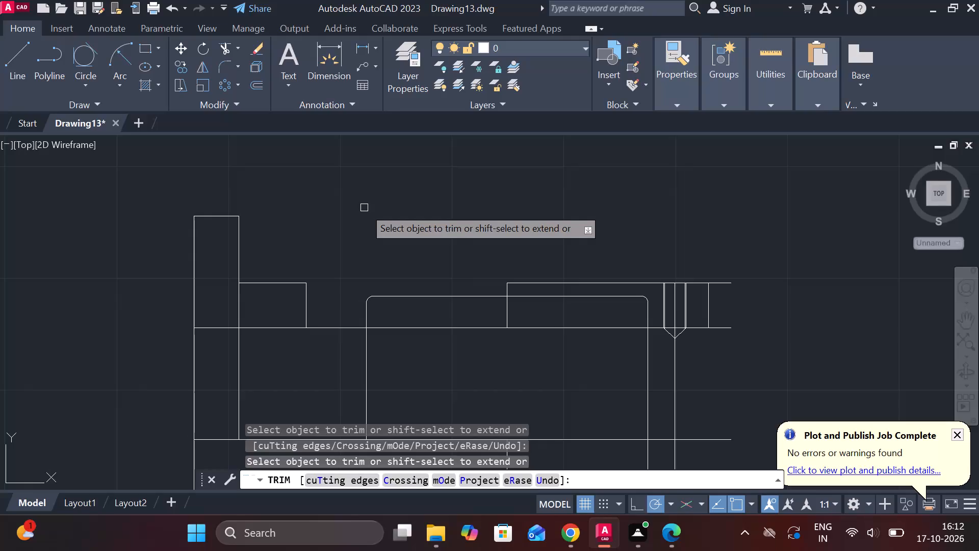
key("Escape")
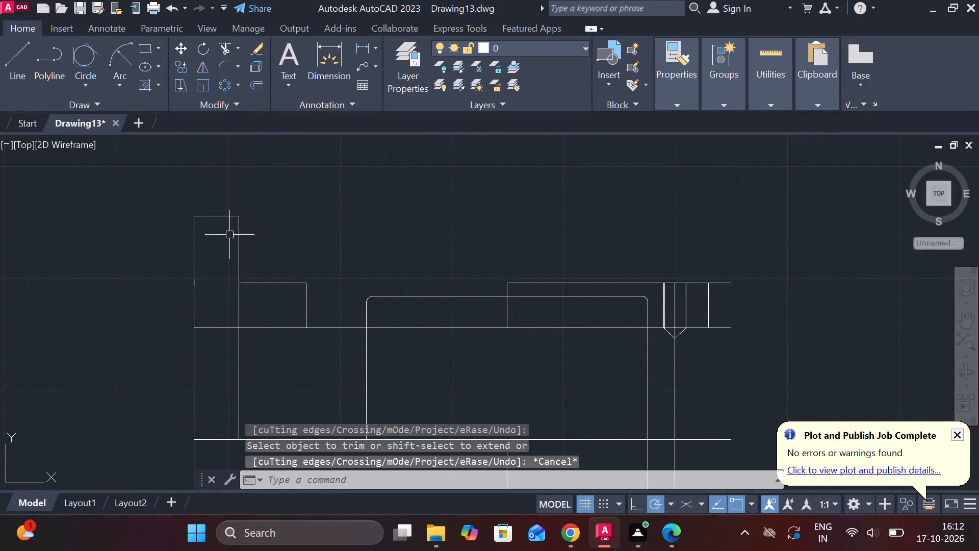
Measure the vertical distance between the lower and upper horizontal lines beside the left wall with a linear dimension.
left_click(367, 45)
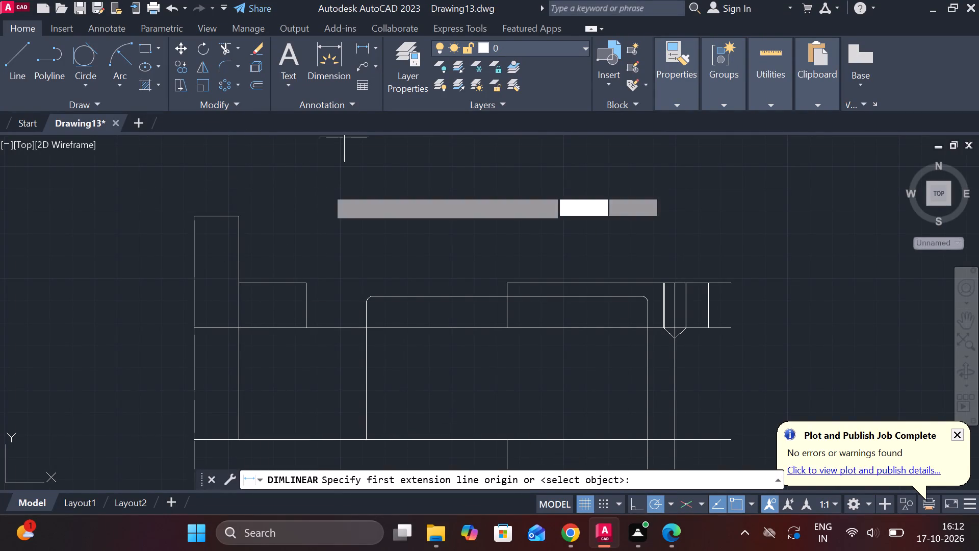
left_click(273, 328)
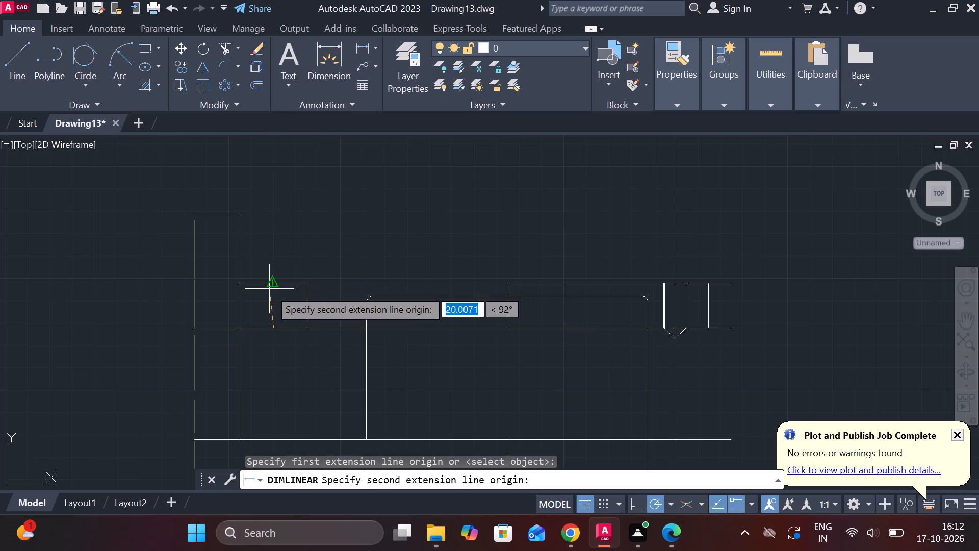
left_click(274, 282)
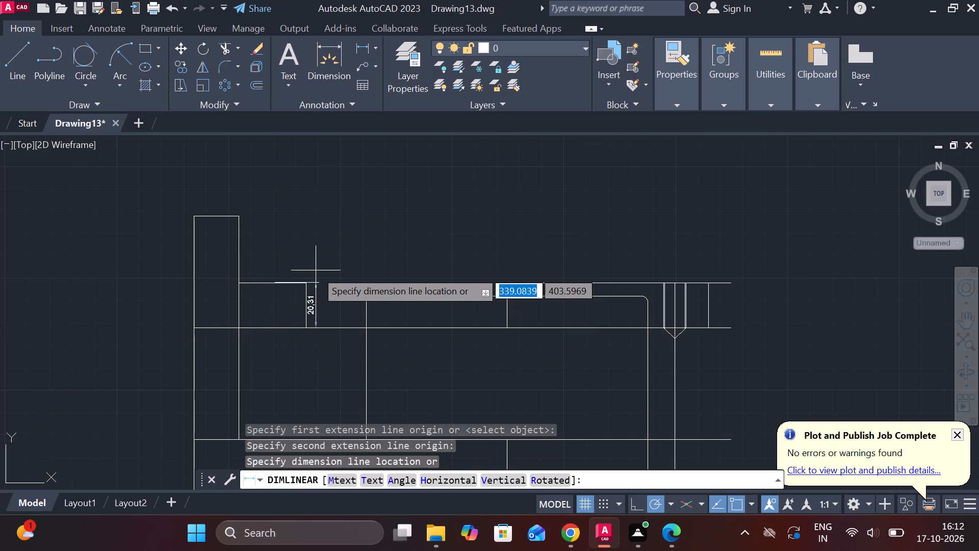
scroll(326, 270, "up", 1)
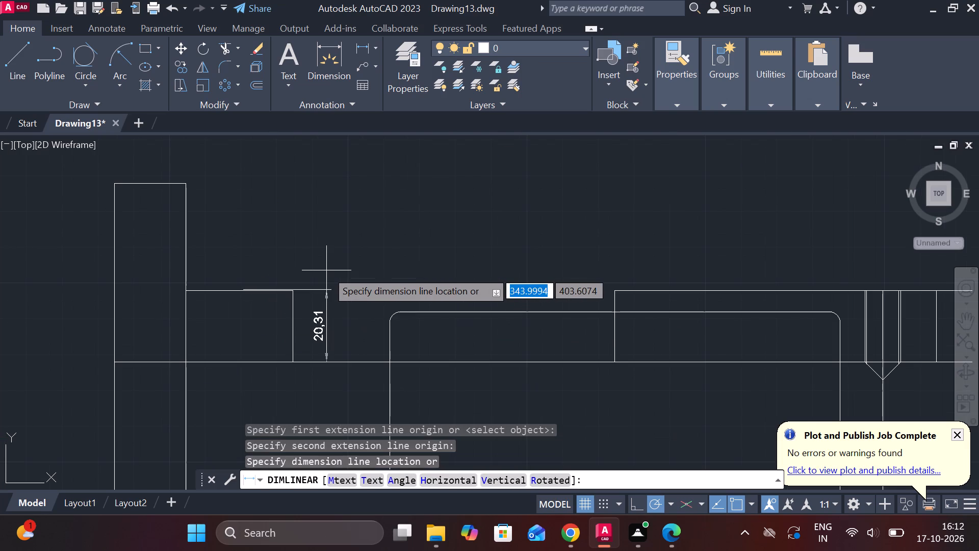
scroll(326, 270, "down", 1)
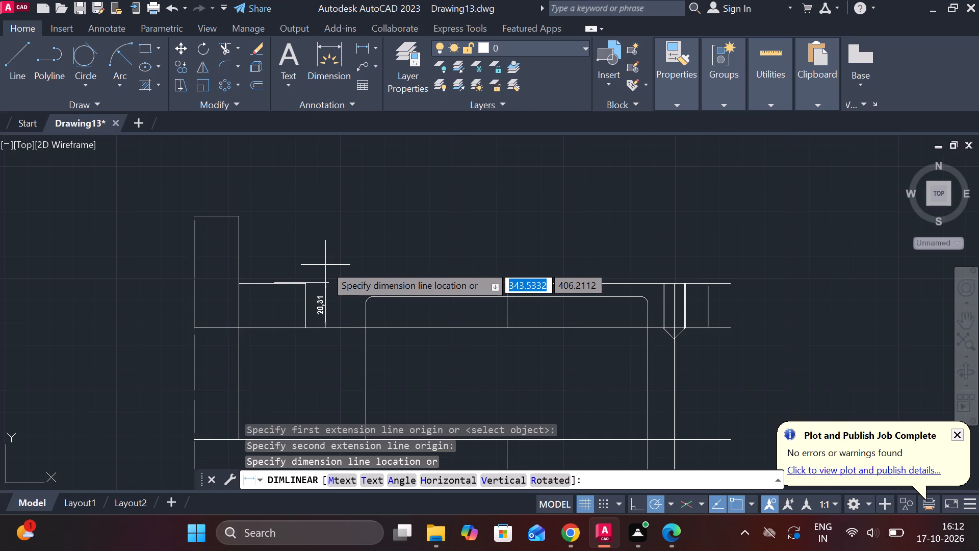
key("Escape")
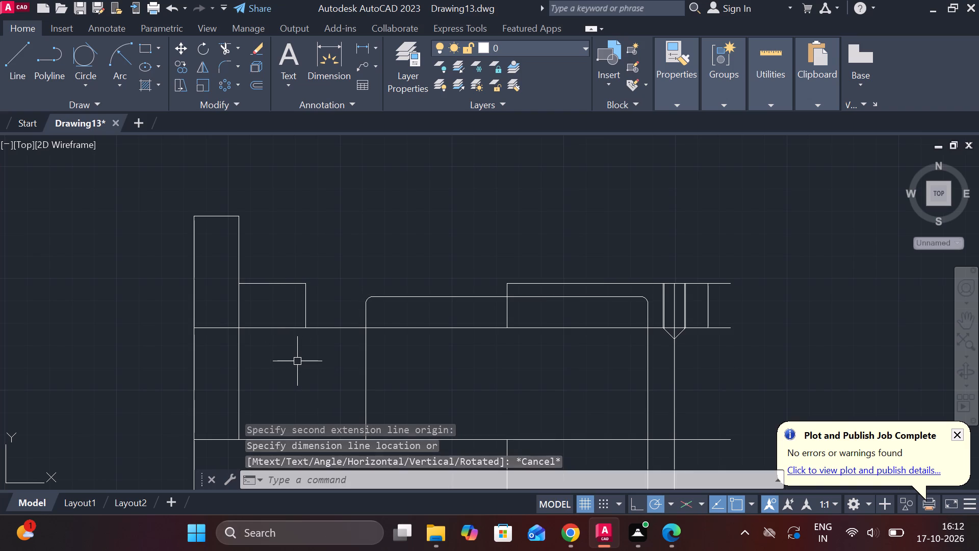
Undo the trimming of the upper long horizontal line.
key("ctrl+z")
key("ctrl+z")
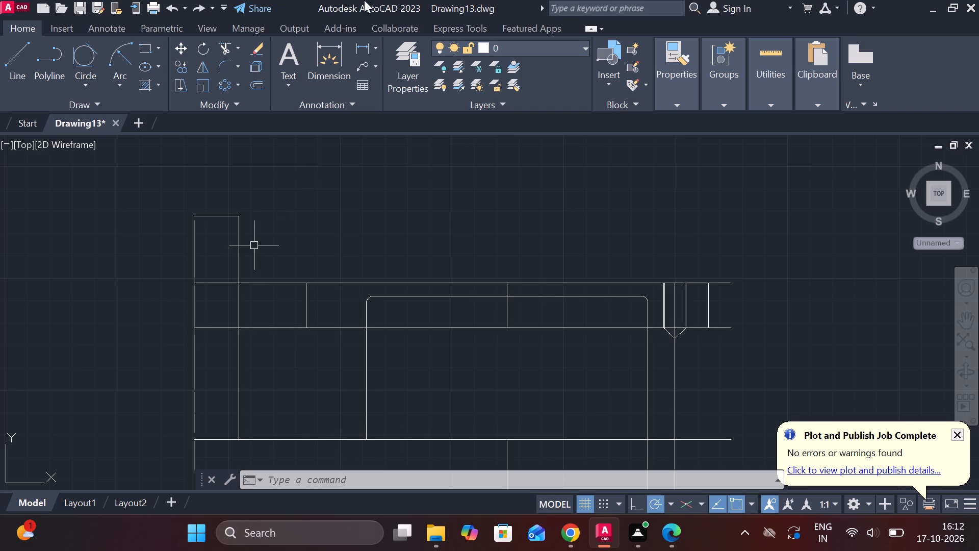
Trim the lower long horizontal line inside the left wall and between the left copied vertical and the cavity's left side.
left_click(229, 47)
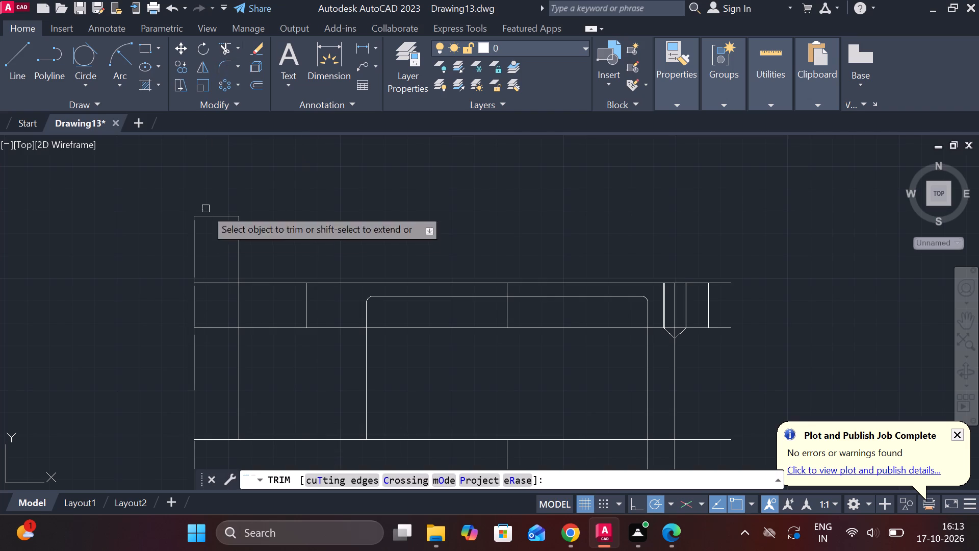
left_click(209, 327)
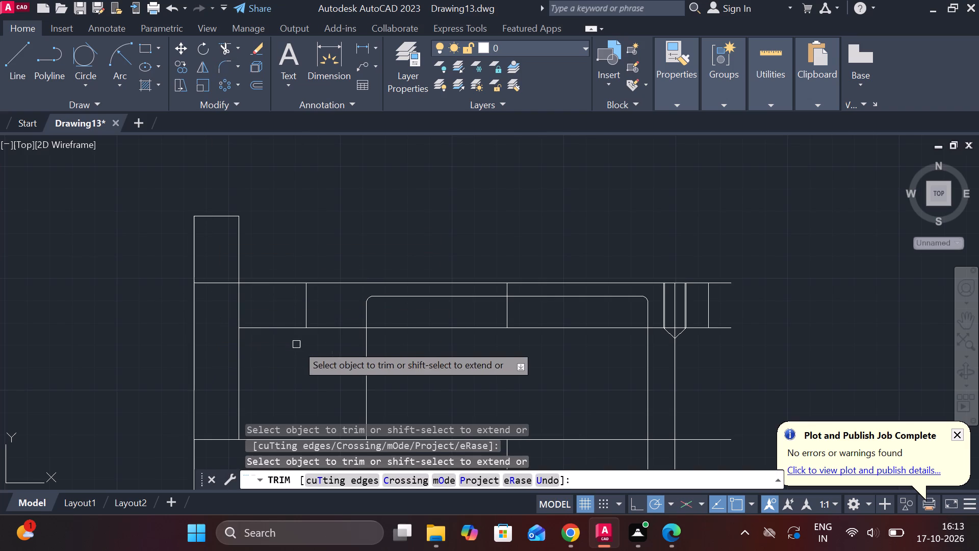
left_click(333, 330)
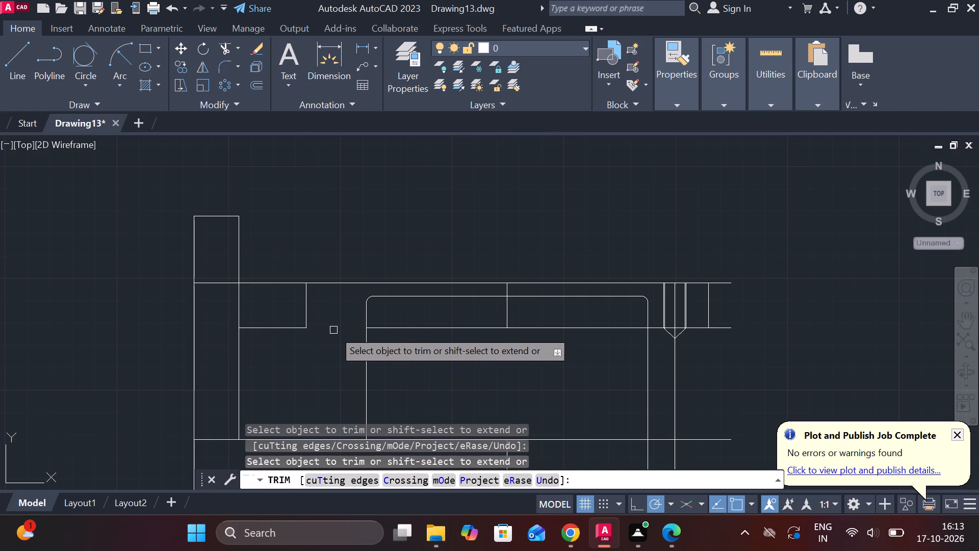
key("Escape")
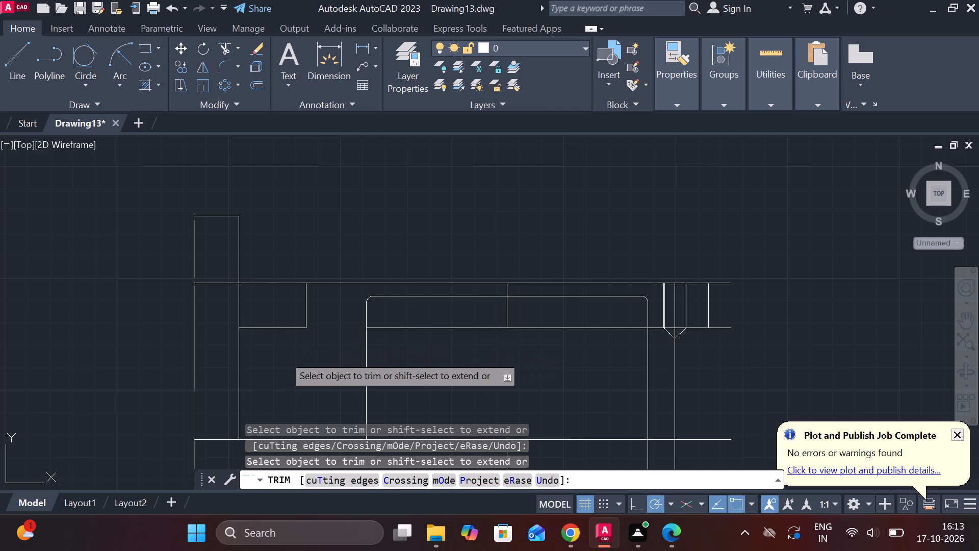
Copy the short lower horizontal segment beside the left wall 12 units upward from its midpoint.
left_click(271, 329)
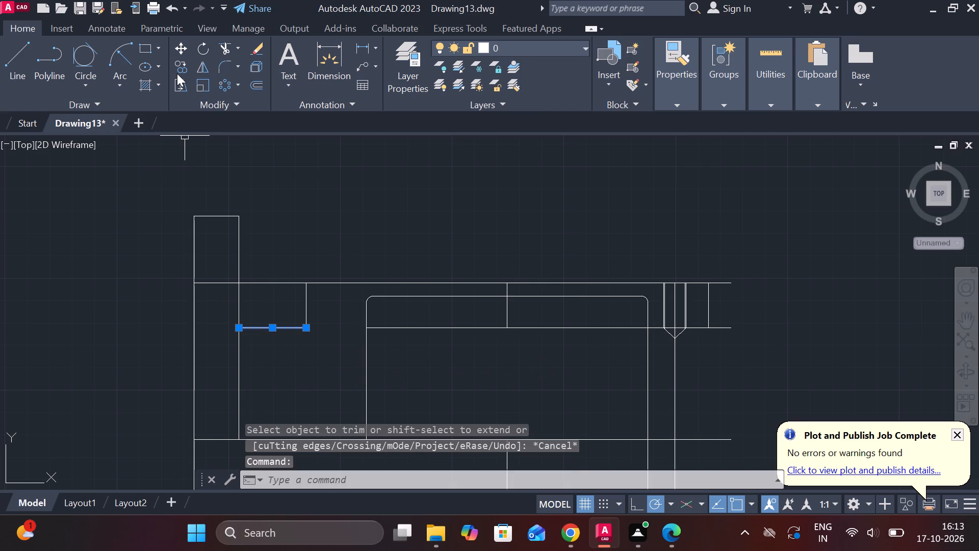
left_click(182, 71)
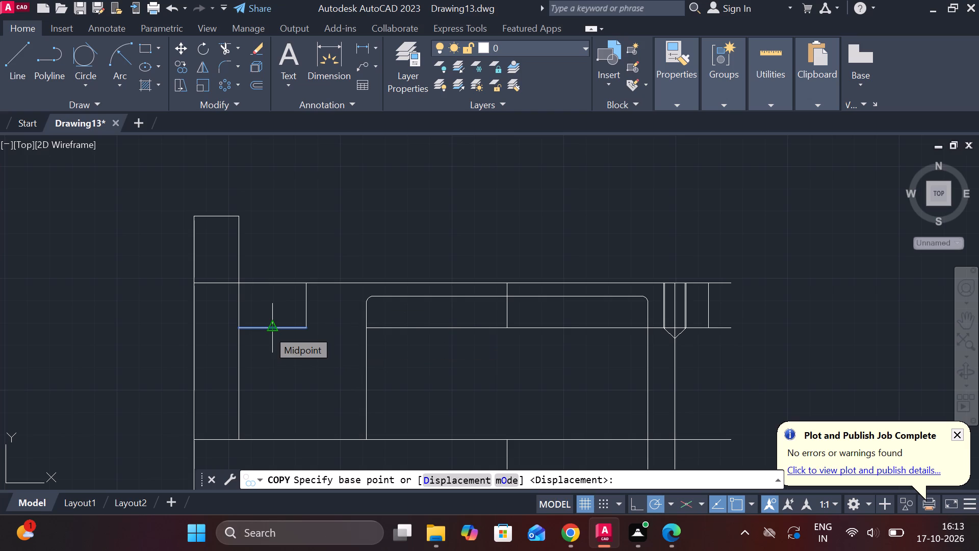
left_click(268, 330)
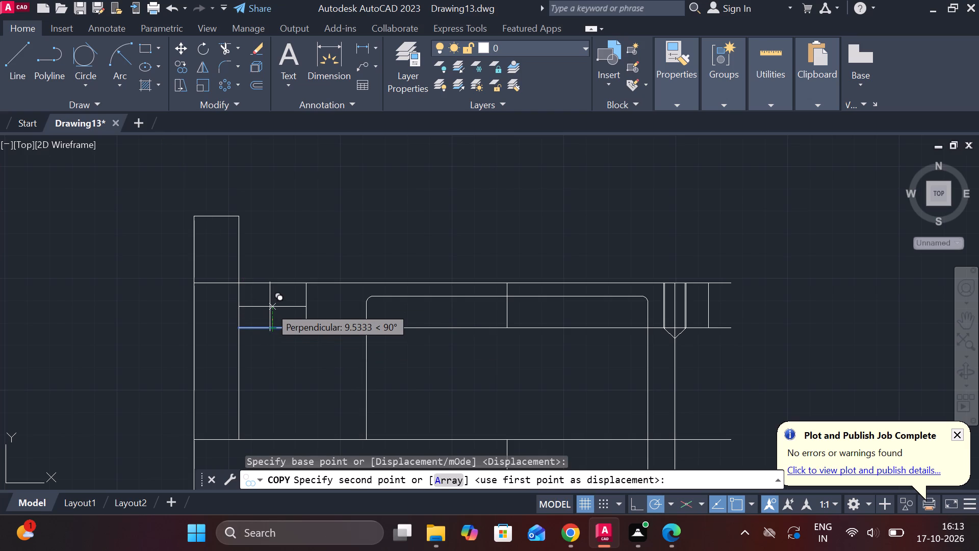
key("2")
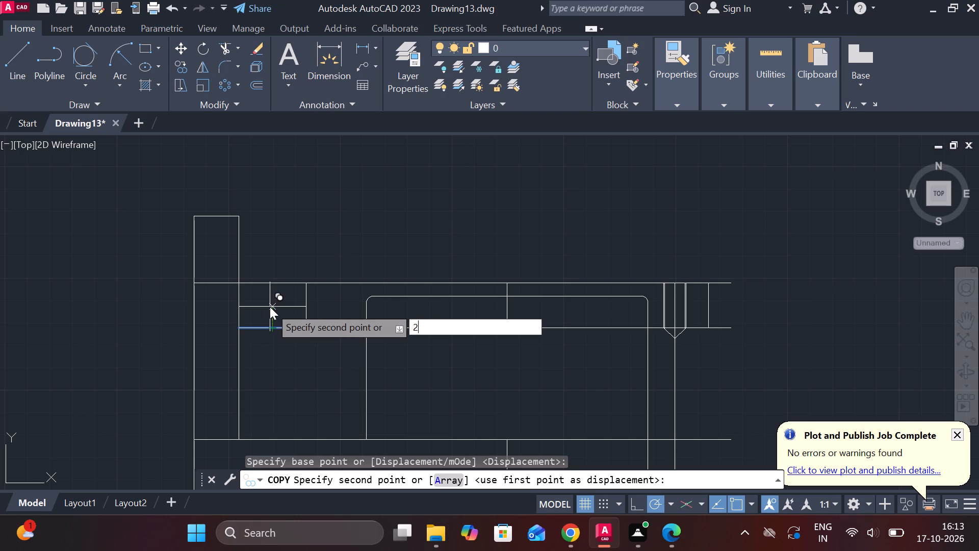
key("2")
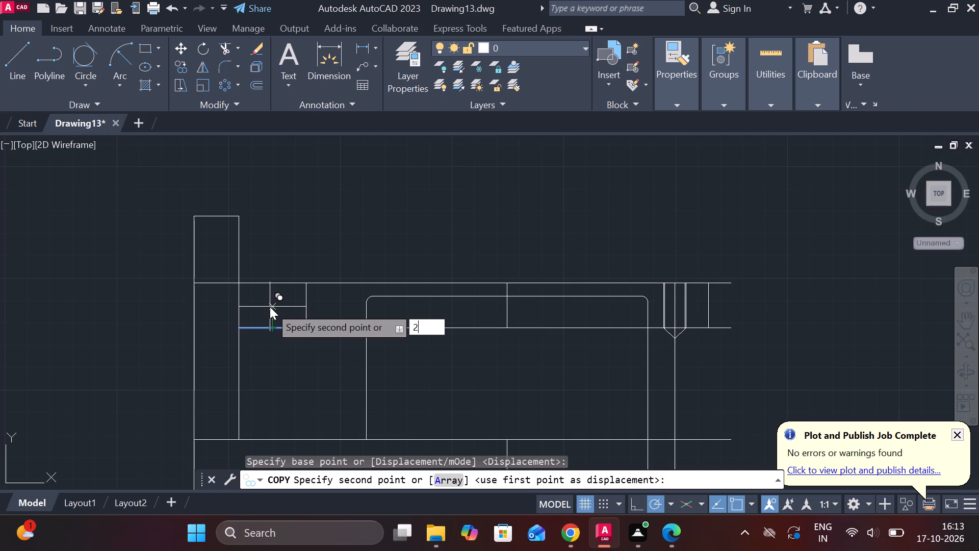
key("BackSpace")
key("BackSpace")
type("12")
key("Return")
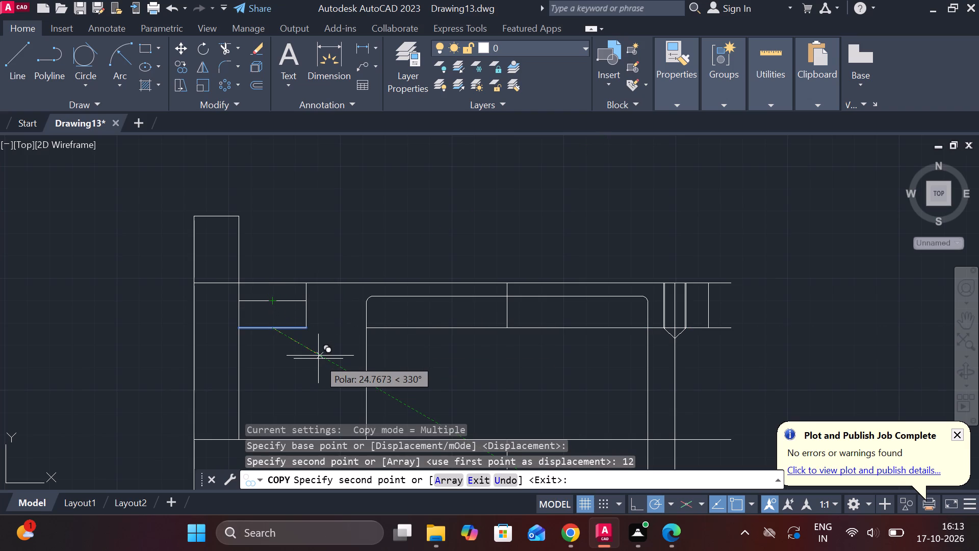
key("Escape")
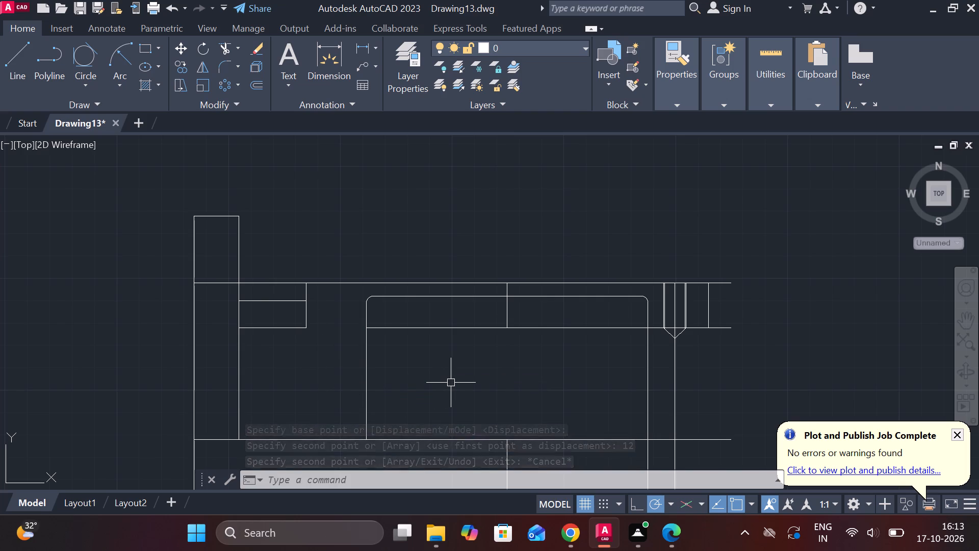
Extend the lower long horizontal line to the left wall's outer side and the copied short line to the cavity's left side.
type("EX")
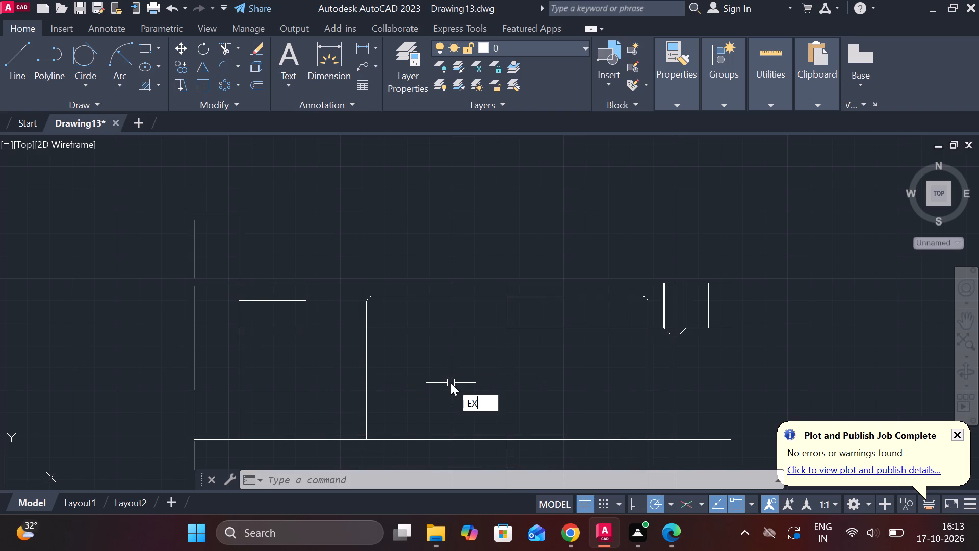
key("Return")
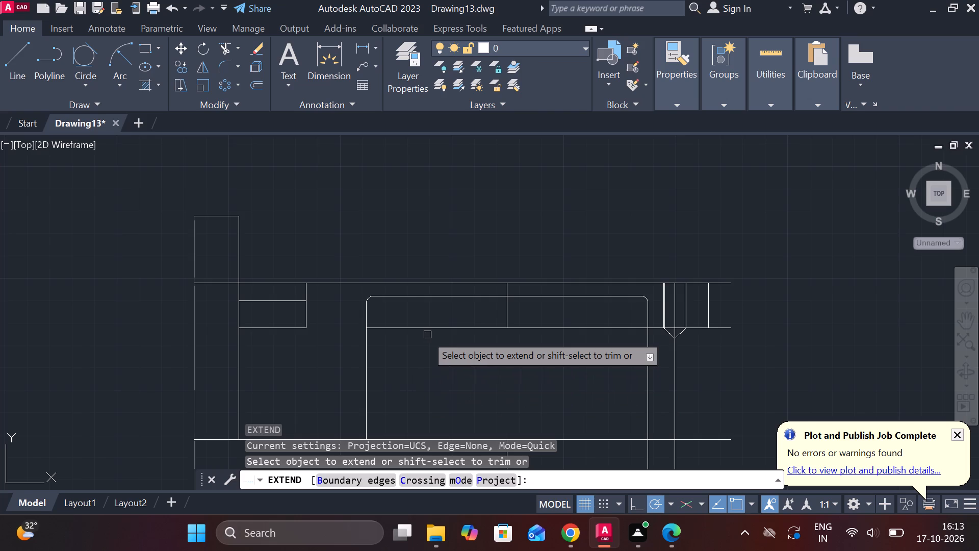
left_click(425, 328)
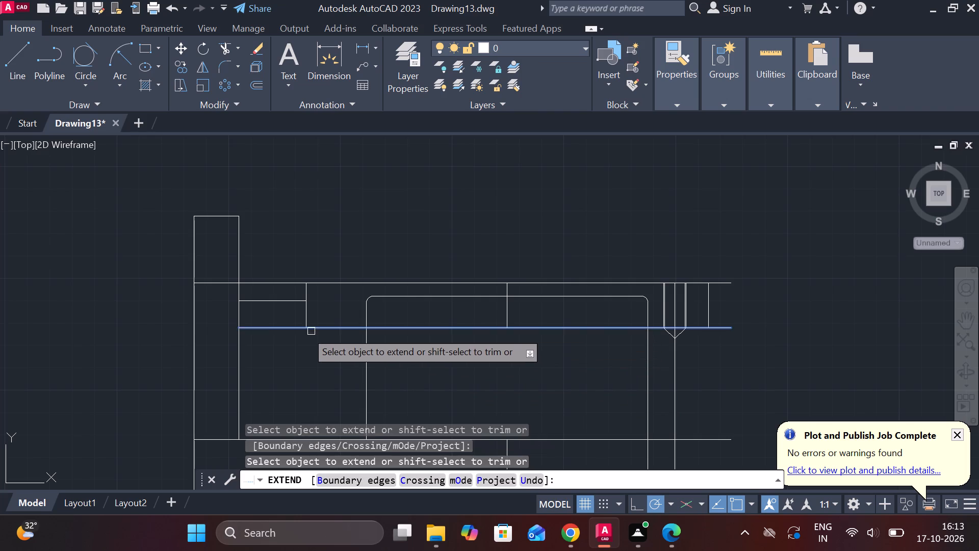
left_click(265, 328)
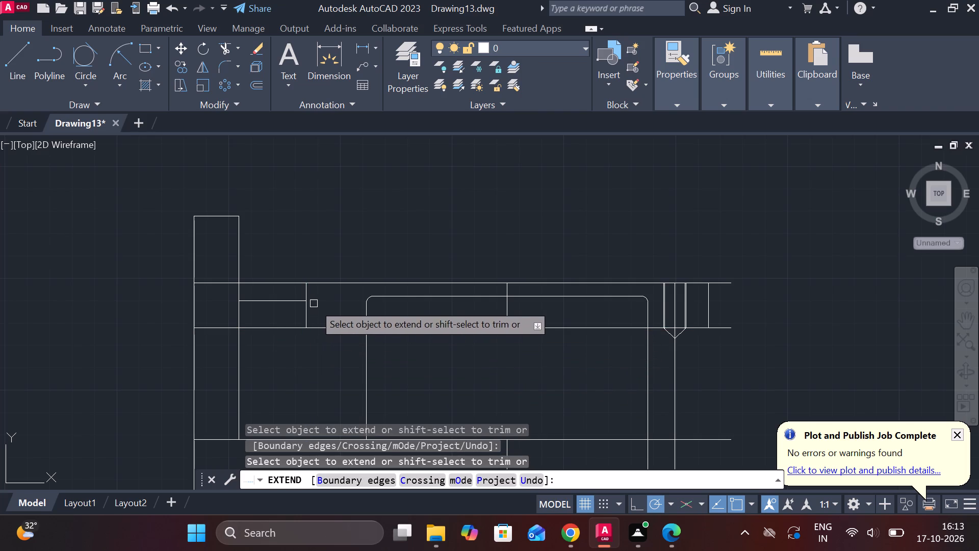
left_click(284, 300)
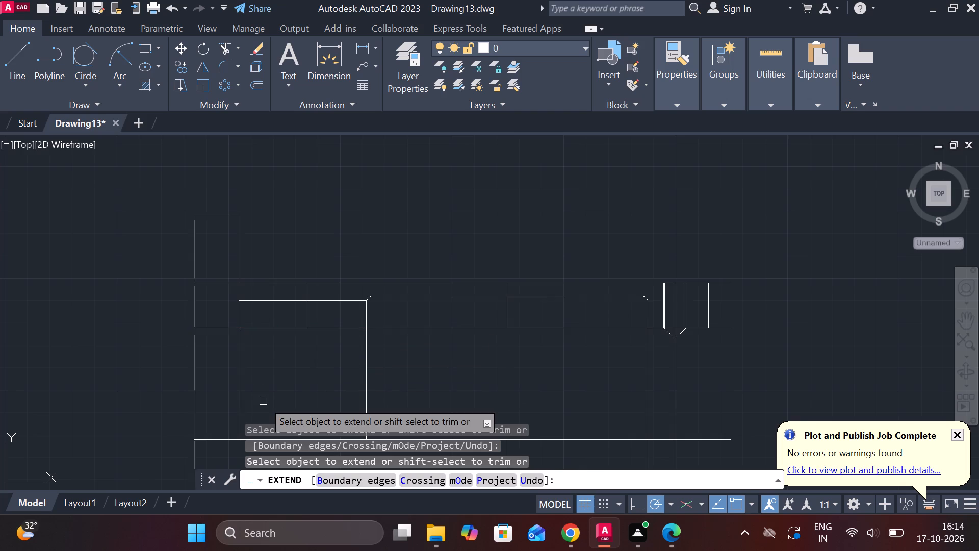
key("Escape")
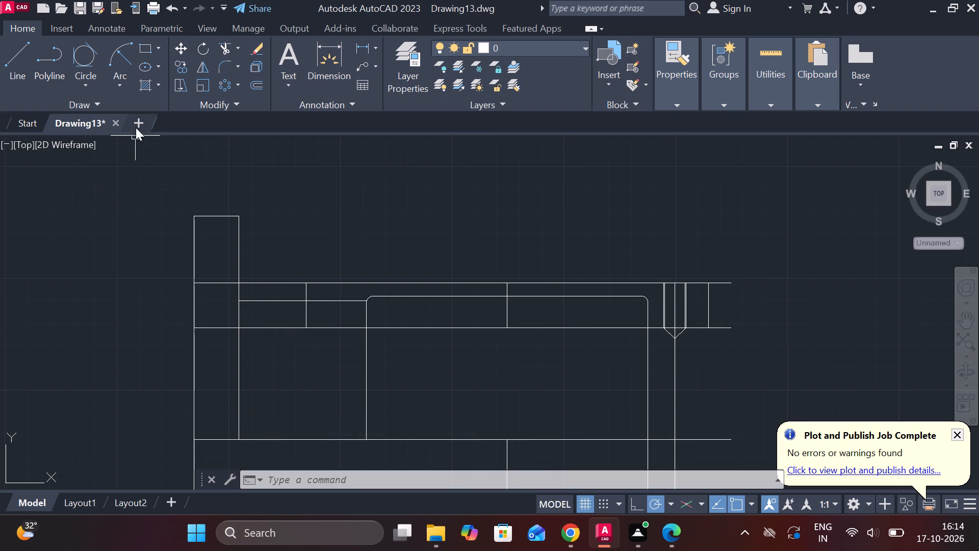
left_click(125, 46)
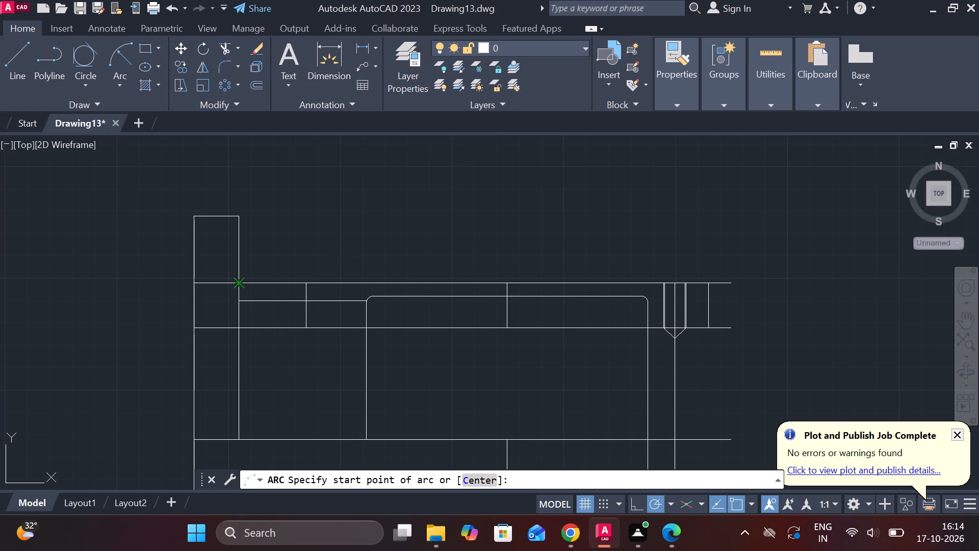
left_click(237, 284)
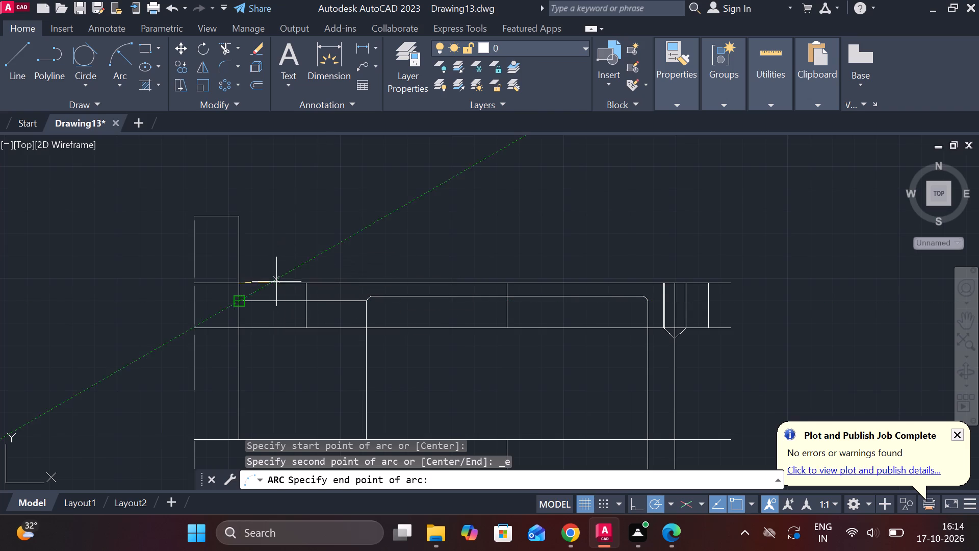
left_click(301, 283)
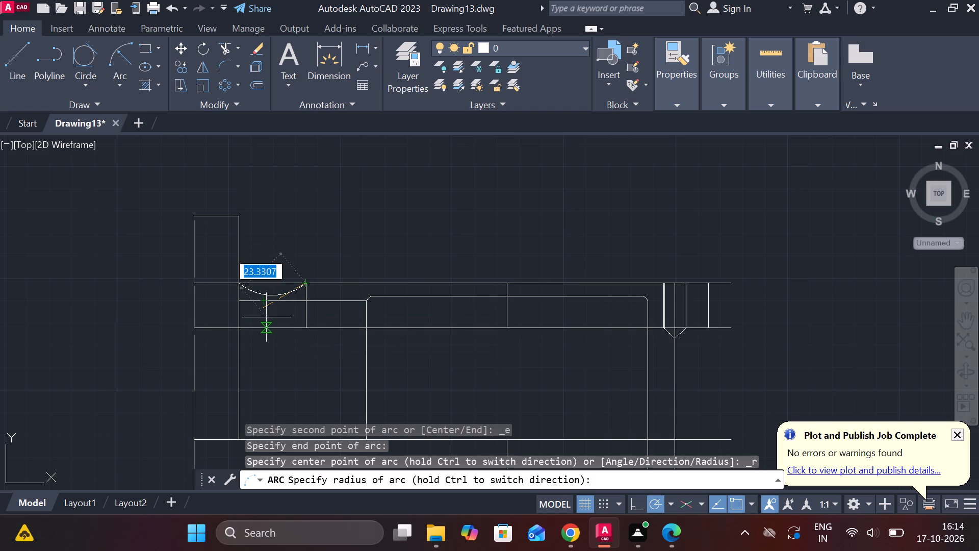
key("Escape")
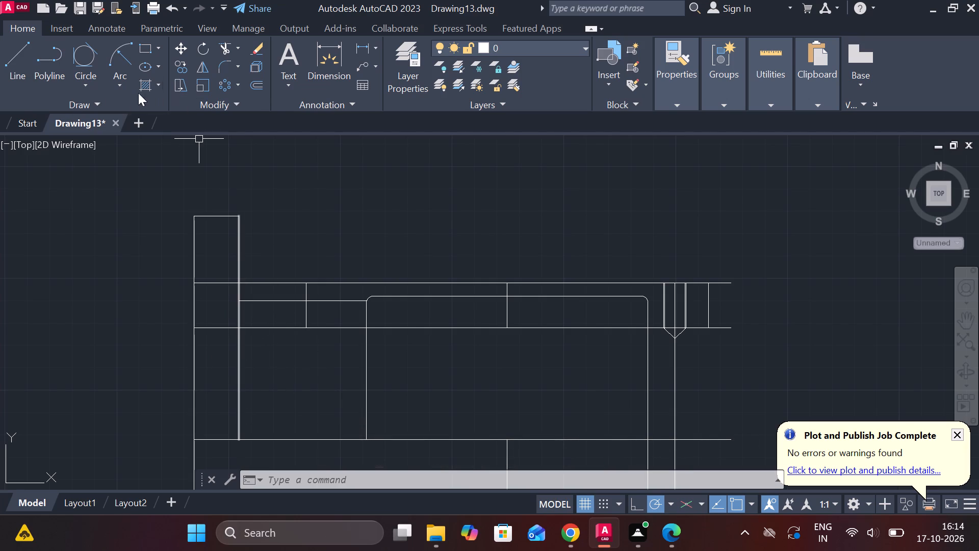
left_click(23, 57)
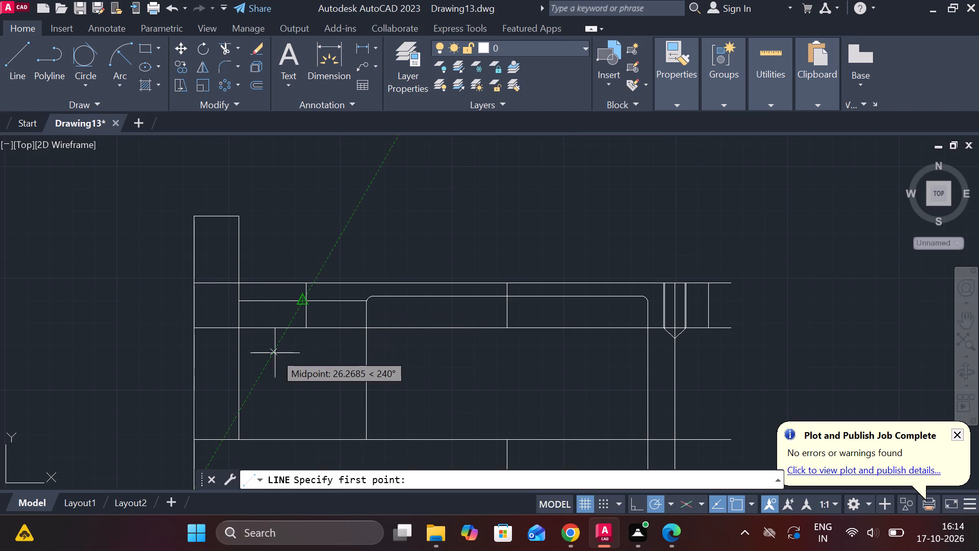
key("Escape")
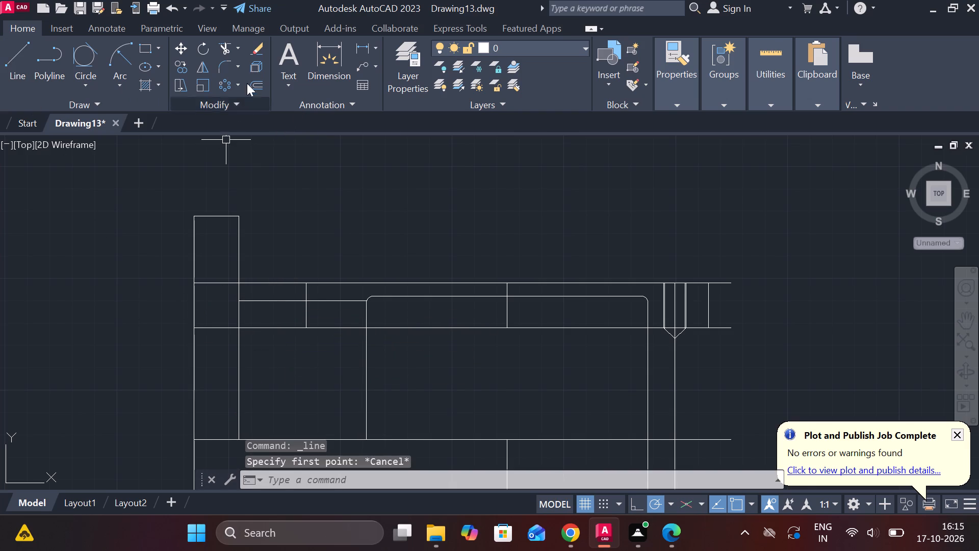
Trim the copied short line between the small vertical beside the left wall and the cavity's left side.
left_click(226, 51)
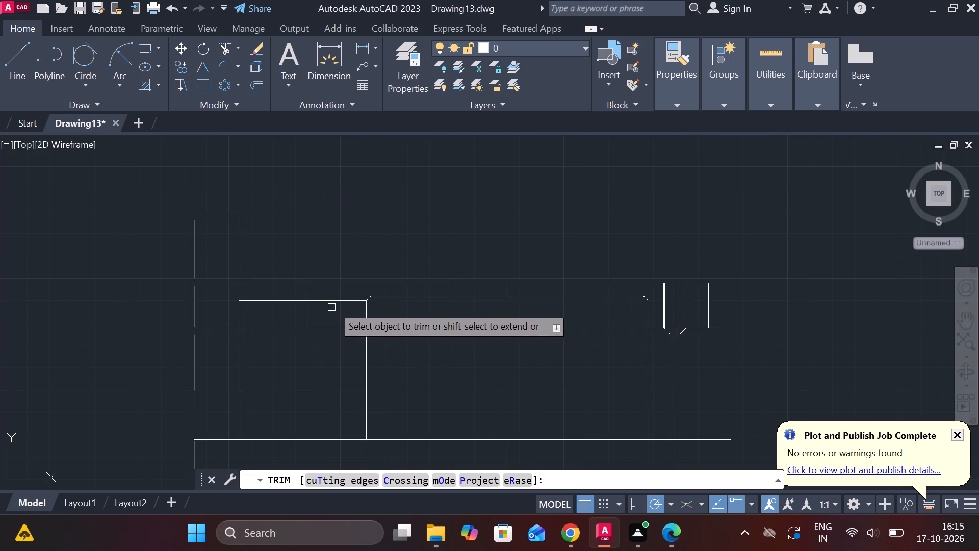
left_click(336, 300)
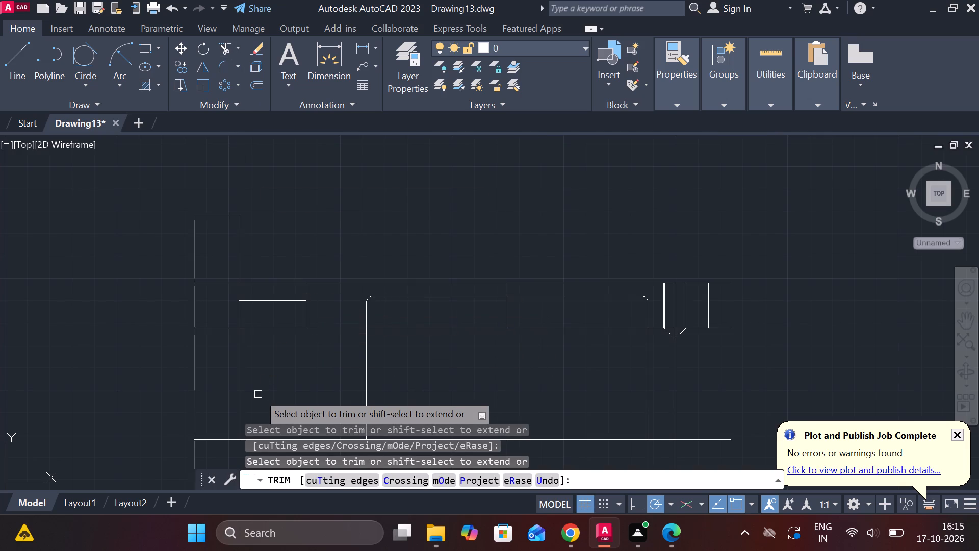
key("Escape")
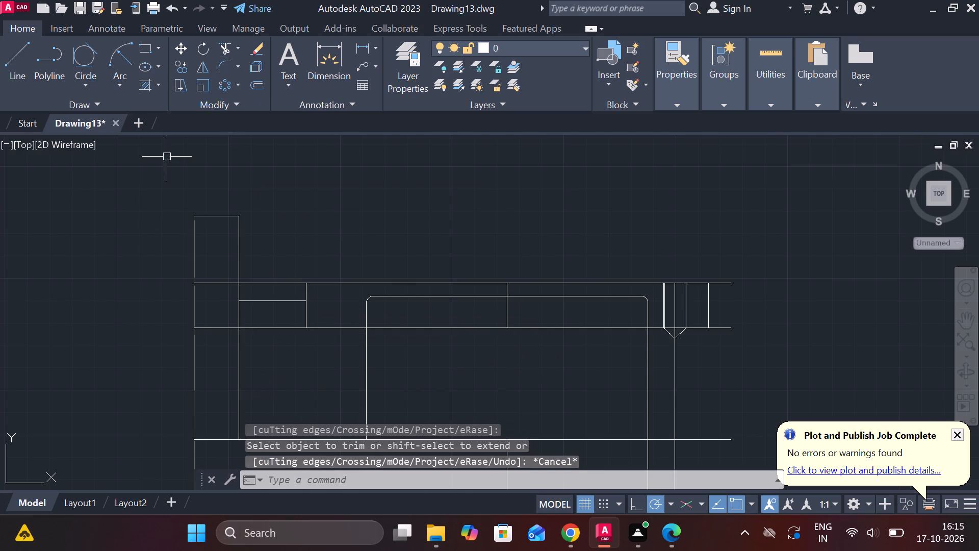
Draw a vertical line from the short horizontal line's midpoint up to the upper long horizontal line.
left_click(21, 57)
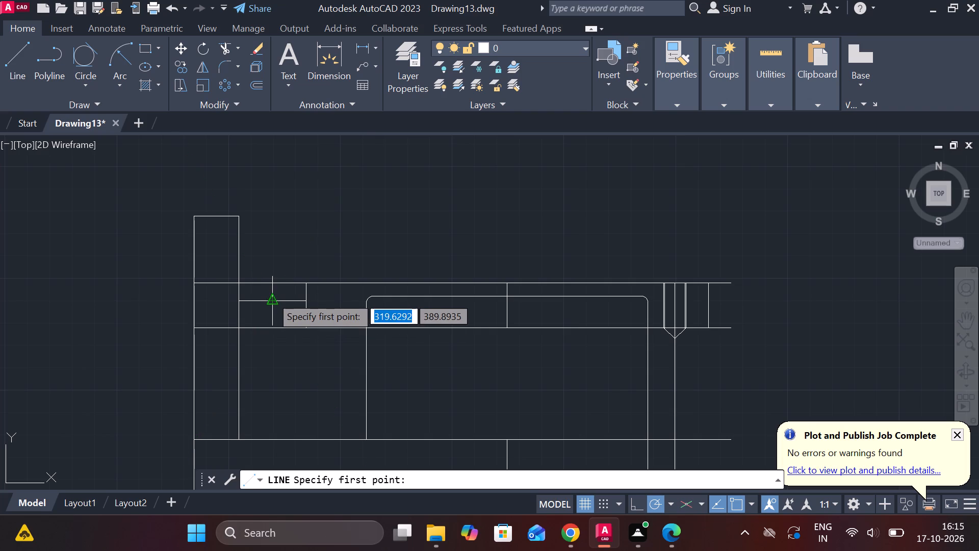
left_click(271, 299)
left_click(271, 283)
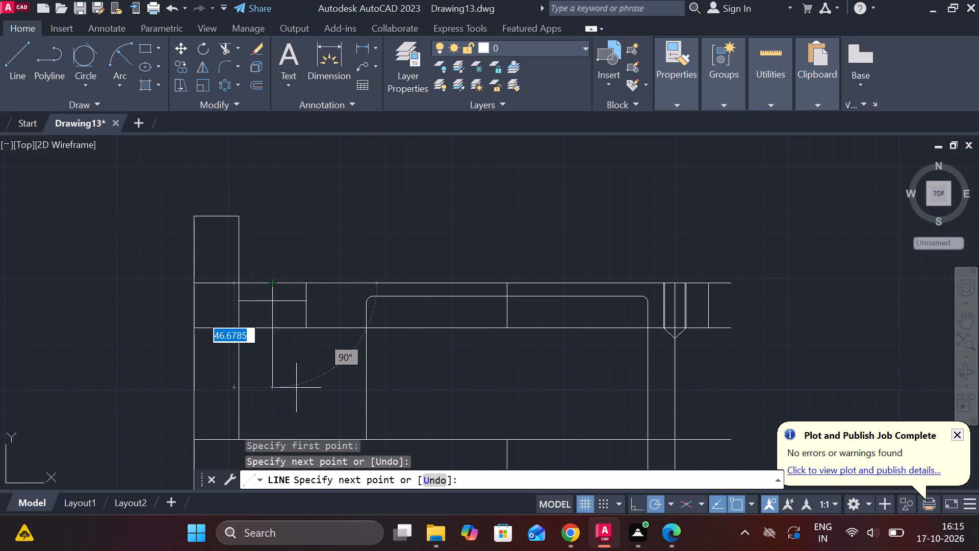
key("Escape")
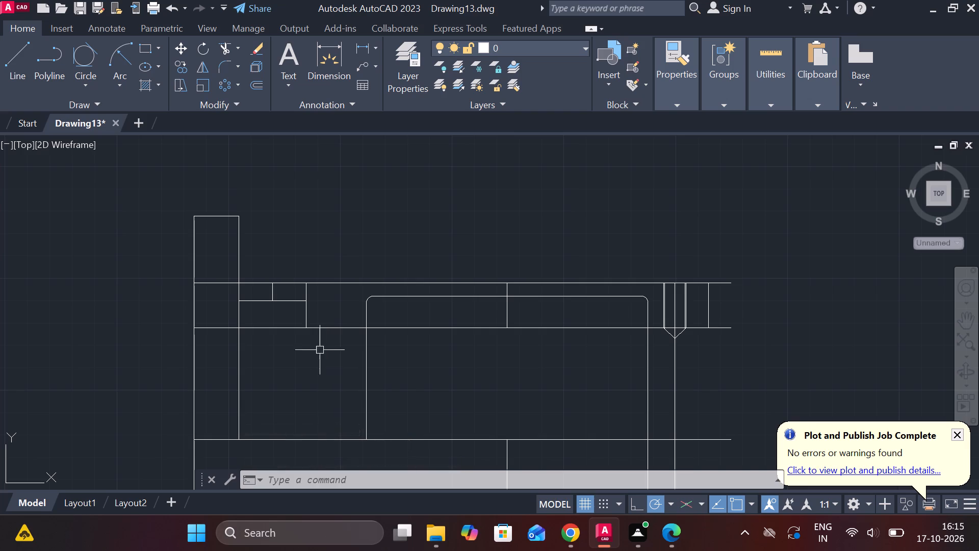
Fillet the corner between the short horizontal line and the small vertical away from the left wall with radius 6.
left_click(229, 70)
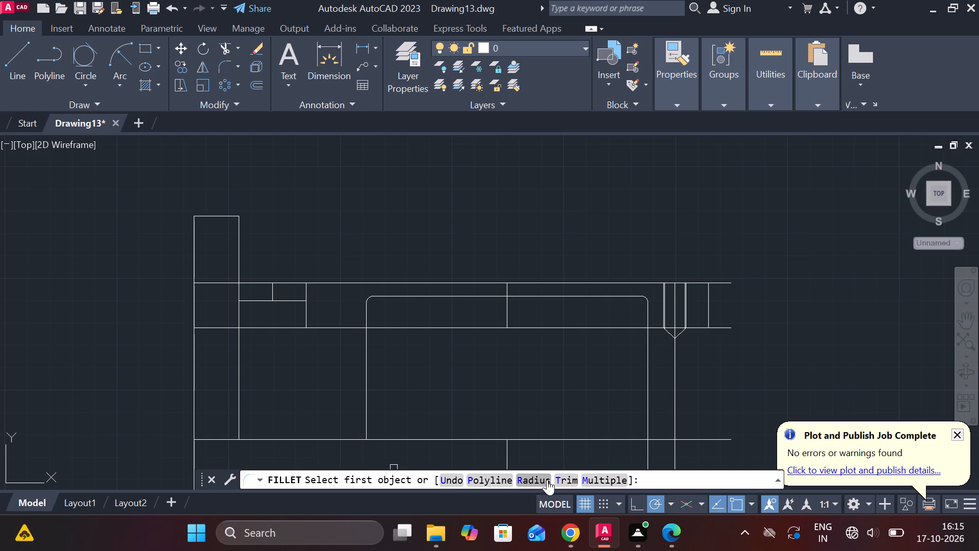
left_click(540, 478)
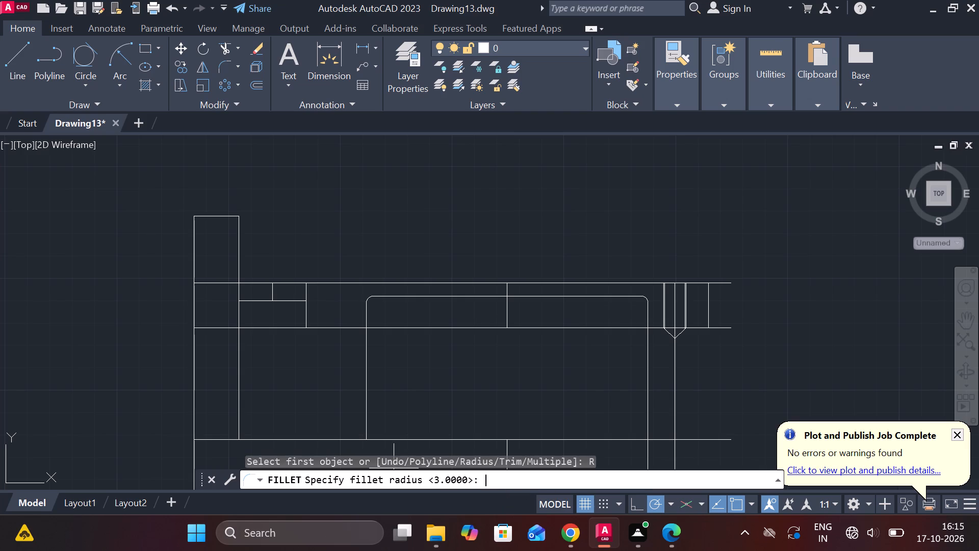
key("6")
key("Return")
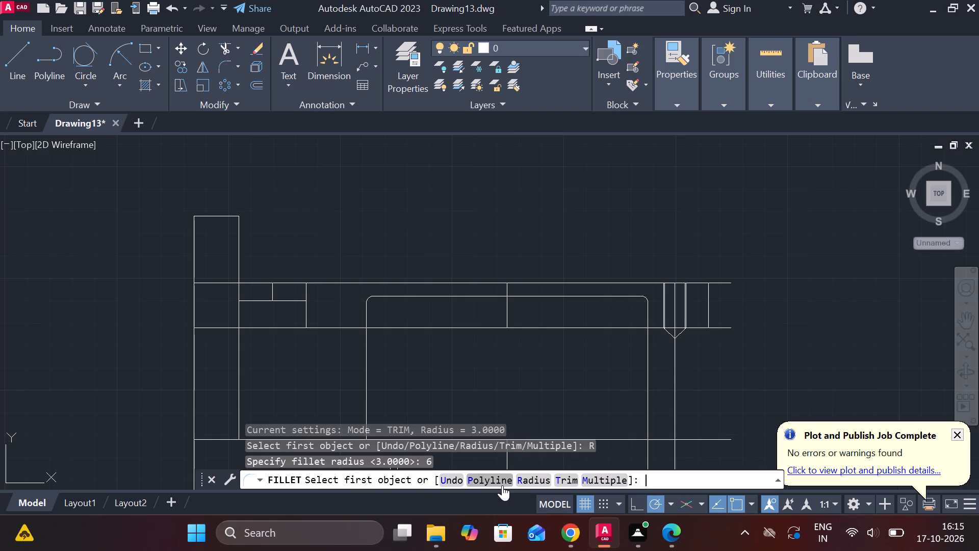
left_click(290, 300)
left_click(307, 292)
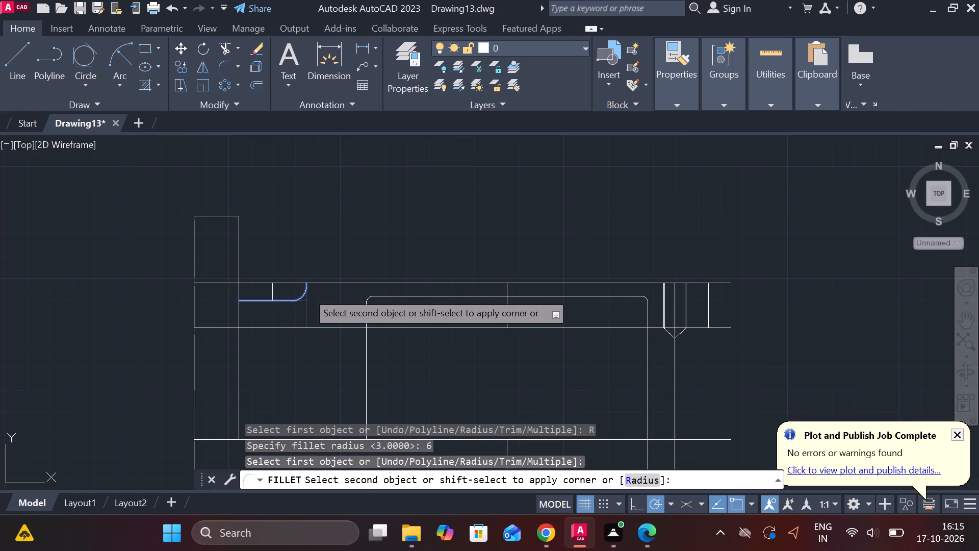
left_click(259, 302)
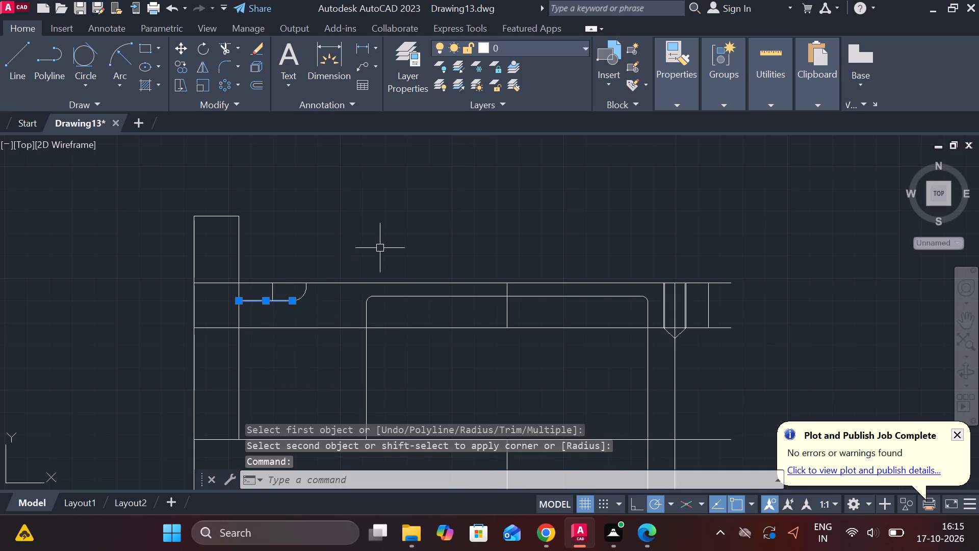
key("Escape")
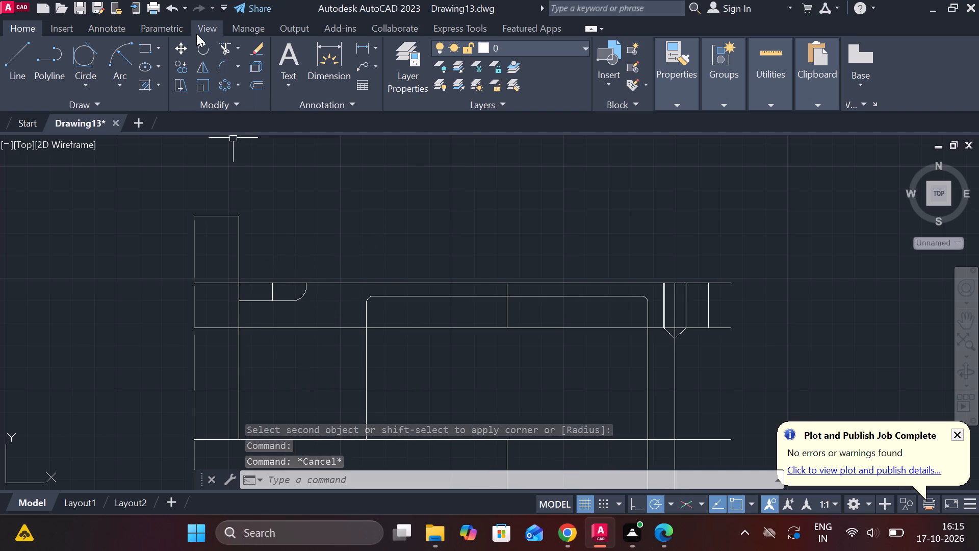
Fillet the corner between the left wall's inner side and the recess's bottom line with the same radius of 6.
left_click(224, 63)
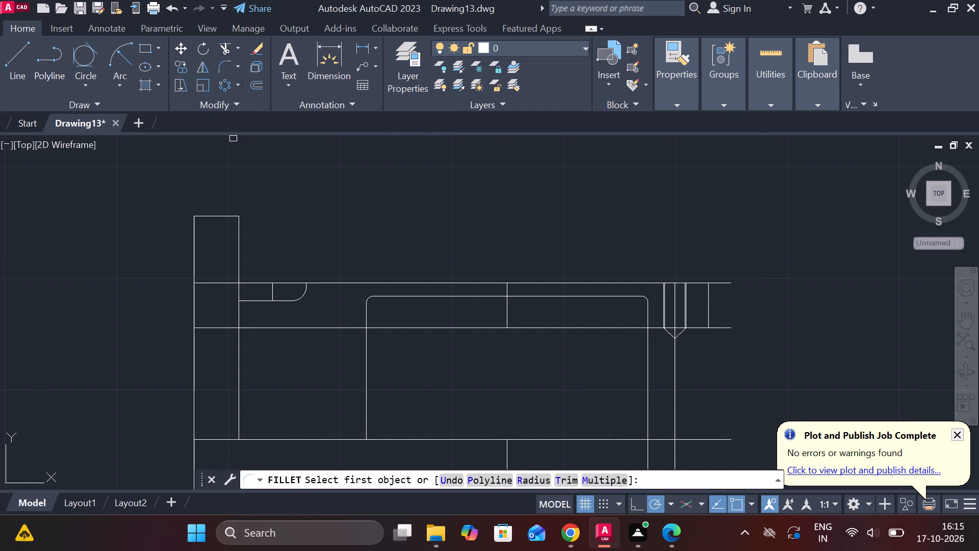
left_click(241, 292)
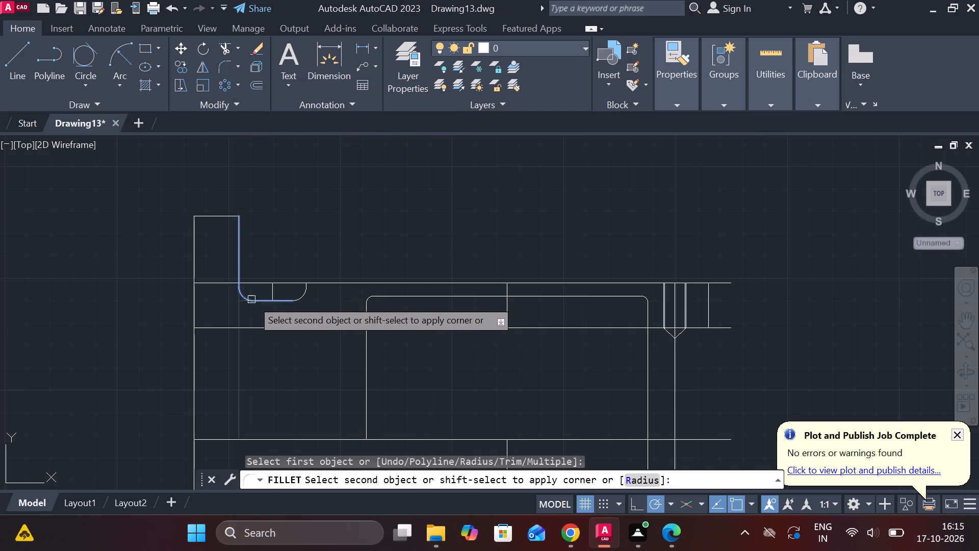
left_click(262, 300)
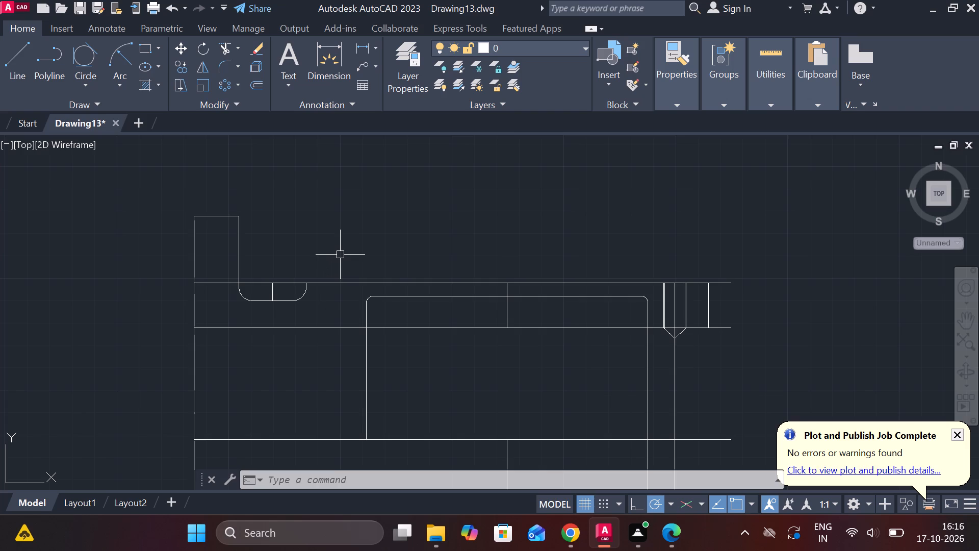
key("Escape")
Trim away the upper long horizontal line across the recess opening and the vertical line in the recess's middle.
left_click(224, 46)
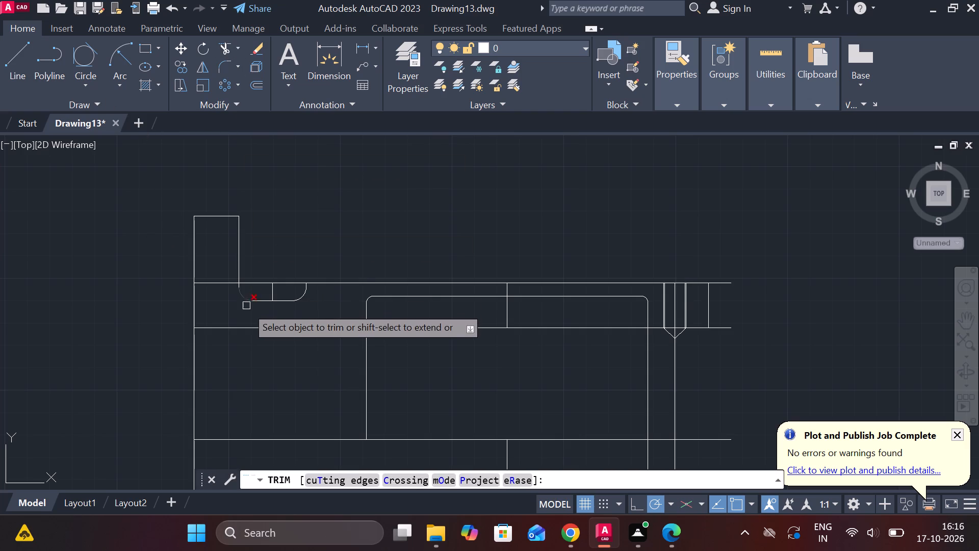
left_click(249, 281)
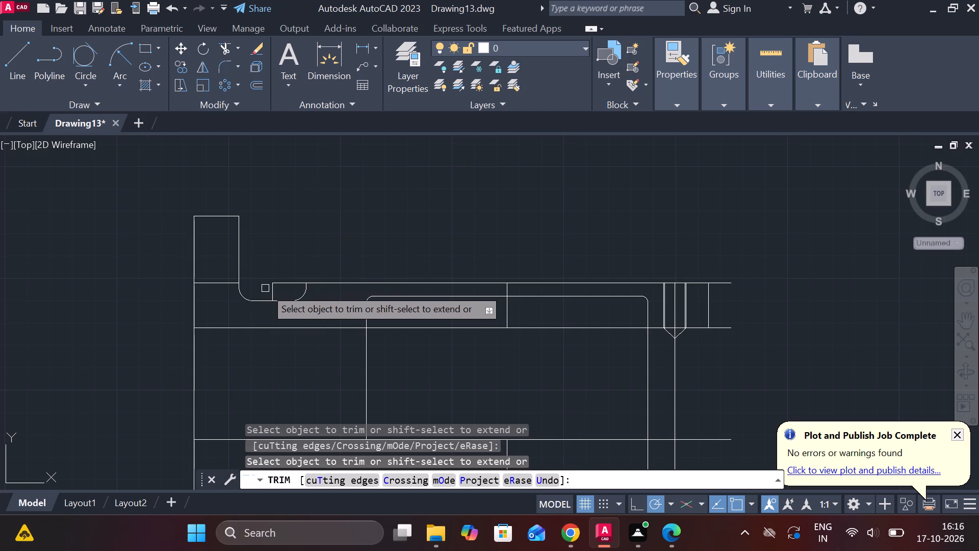
left_click(276, 294)
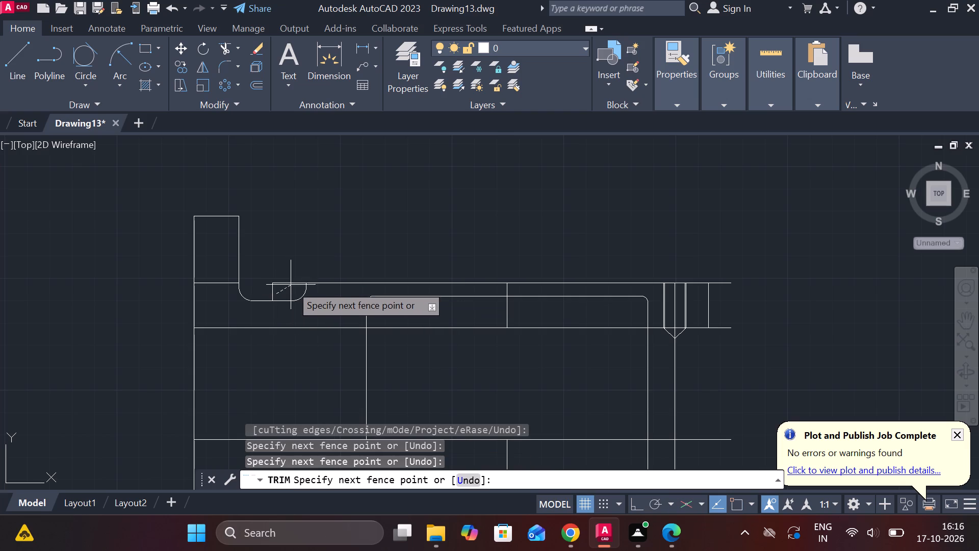
left_click(294, 274)
left_click(271, 292)
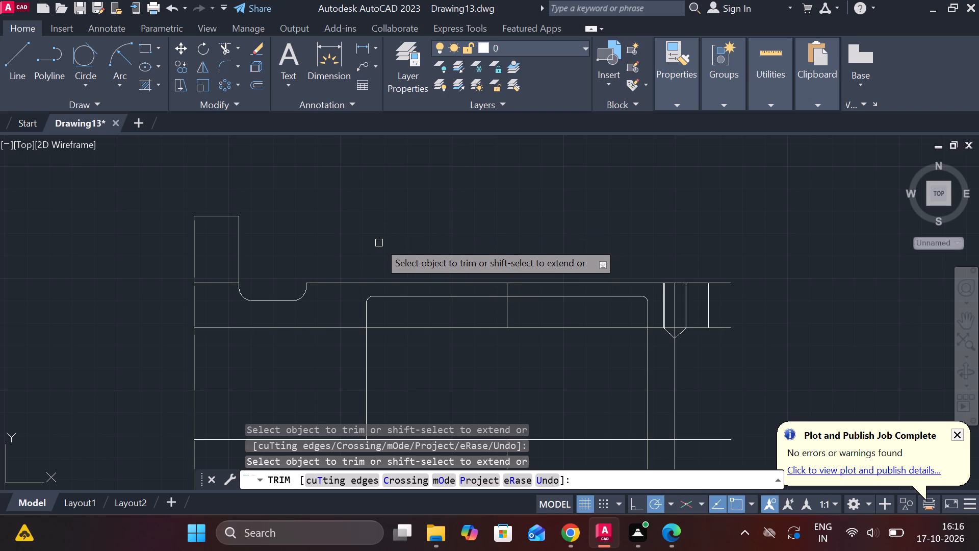
key("Escape")
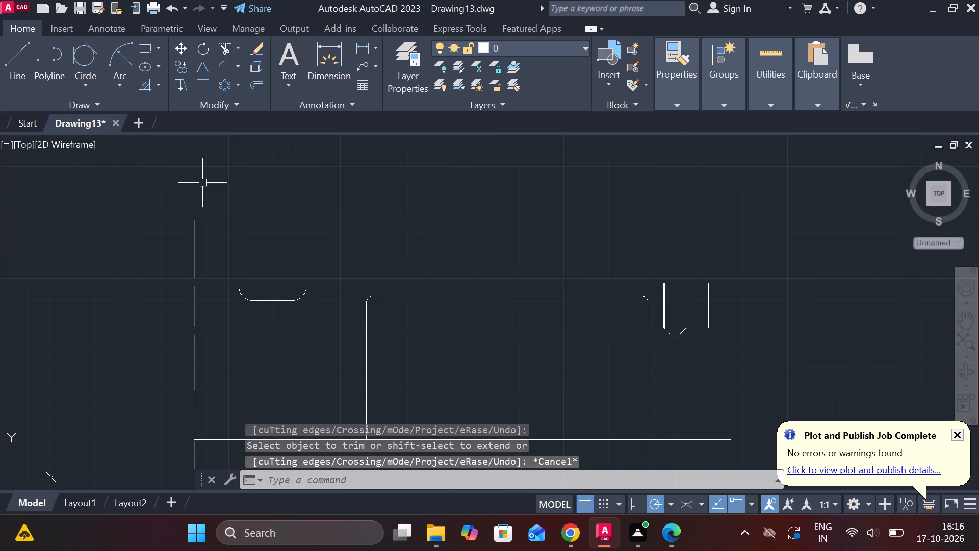
Draw a vertical helper line about 14 long from above the upper long line to the centre of the cavity's left corner fillet.
left_click(19, 67)
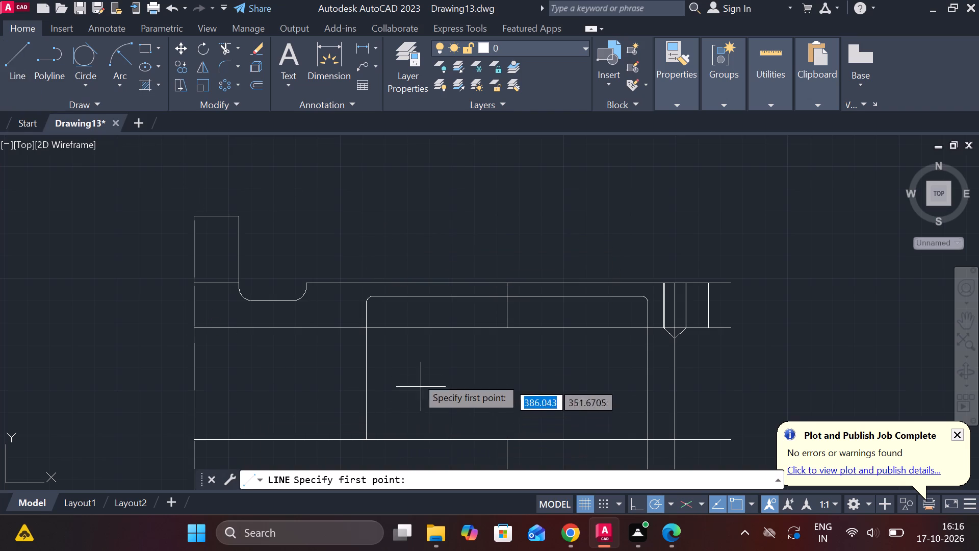
scroll(390, 333, "up", 2)
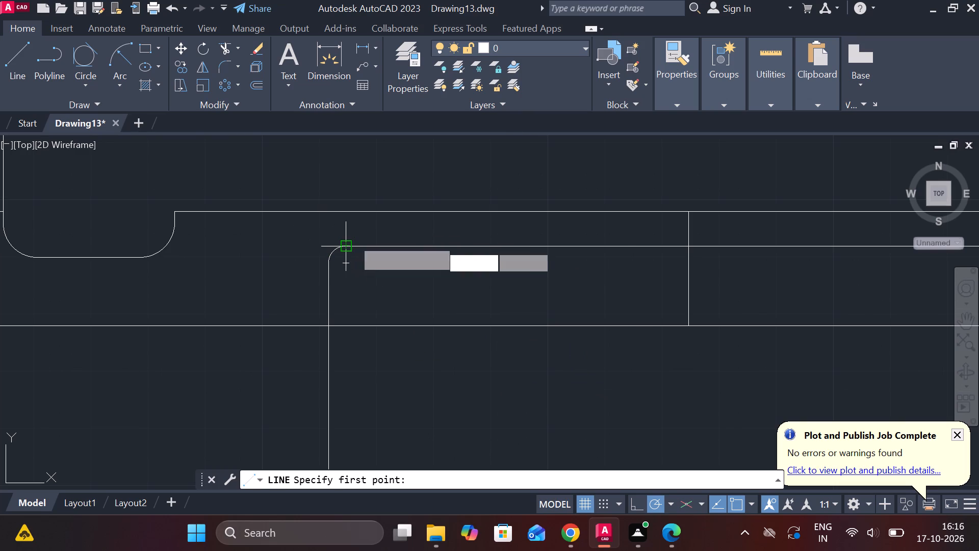
left_click(346, 183)
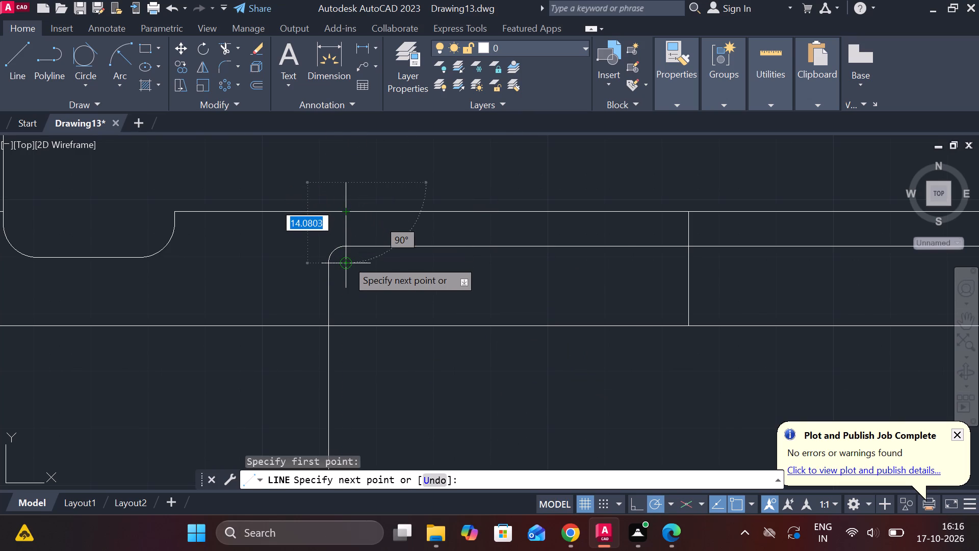
left_click(347, 261)
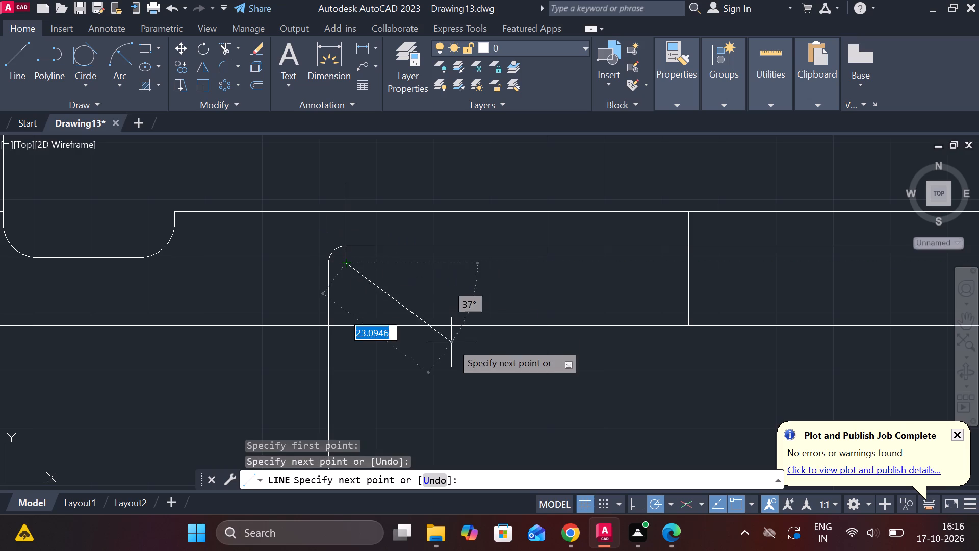
key("Escape")
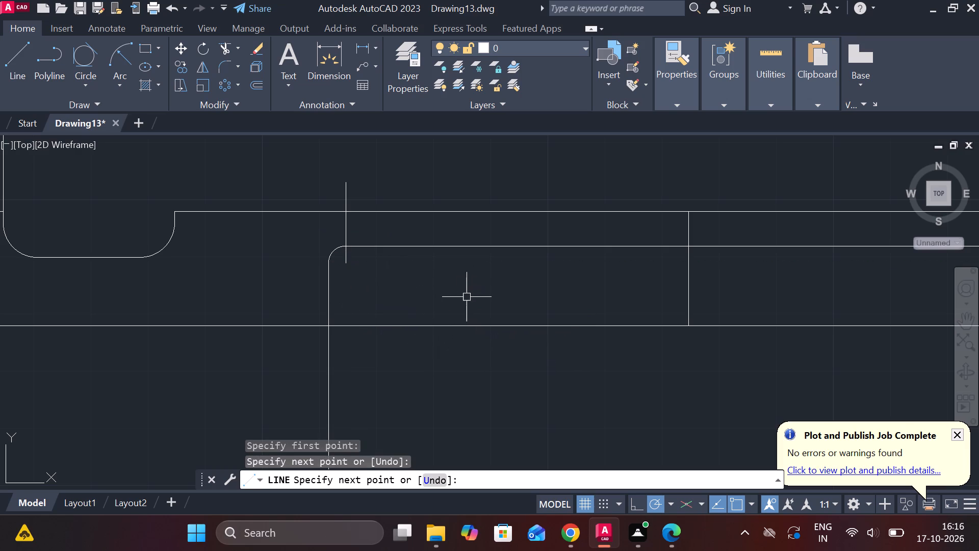
Trim the upper long horizontal line between the helper line and the short vertical line at the part's middle.
left_click(229, 52)
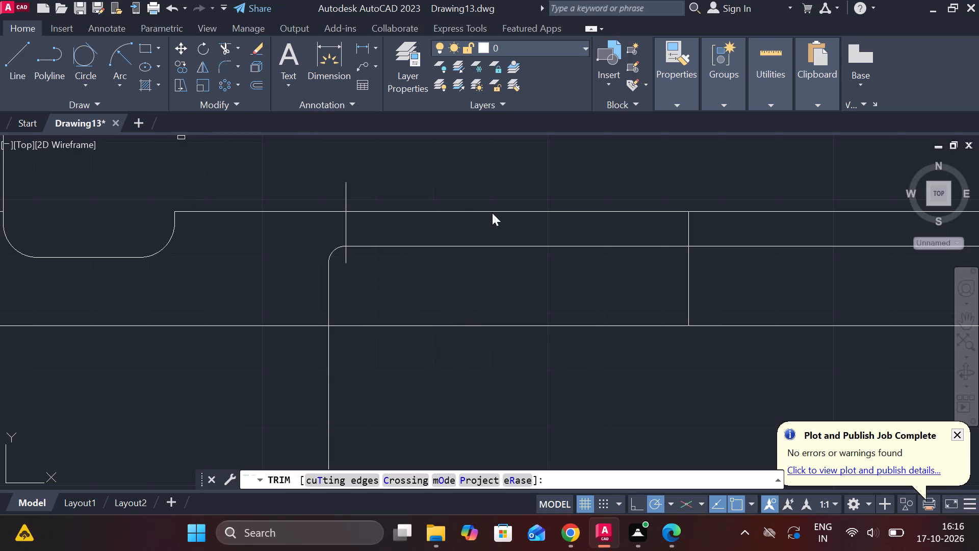
left_click(221, 46)
left_click(426, 209)
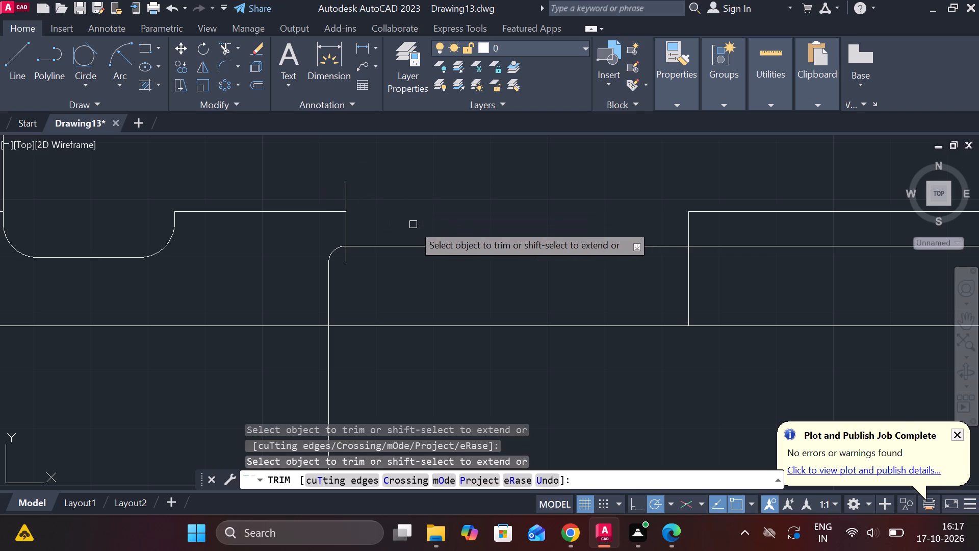
key("Escape")
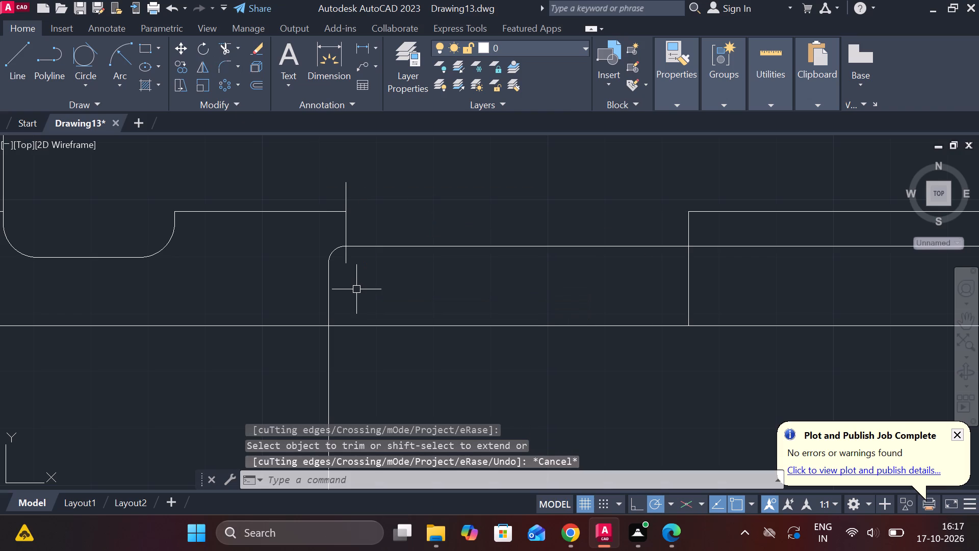
Draw a vertical line aligned with the midpoint of the upper line between recess and helper line, crossing both long horizontal lines.
left_click(7, 60)
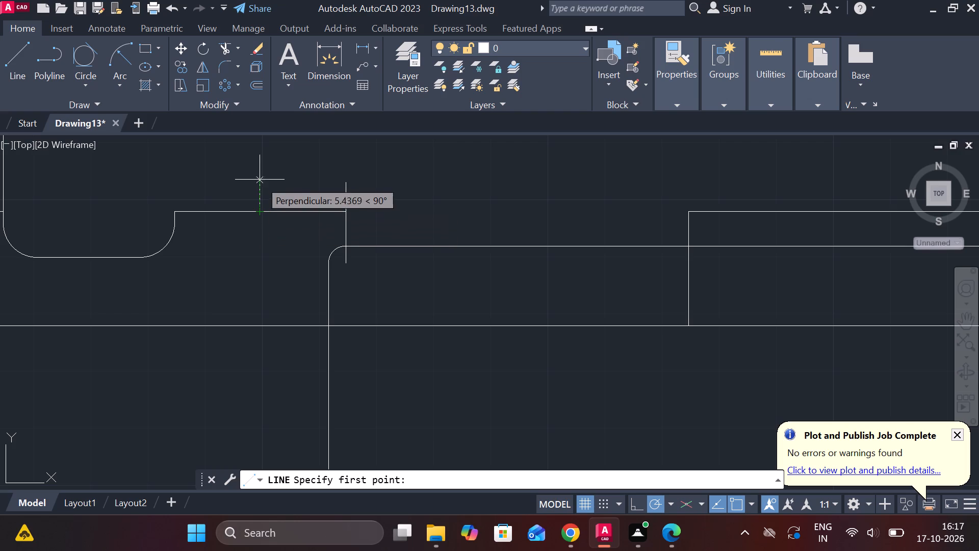
double_click(262, 145)
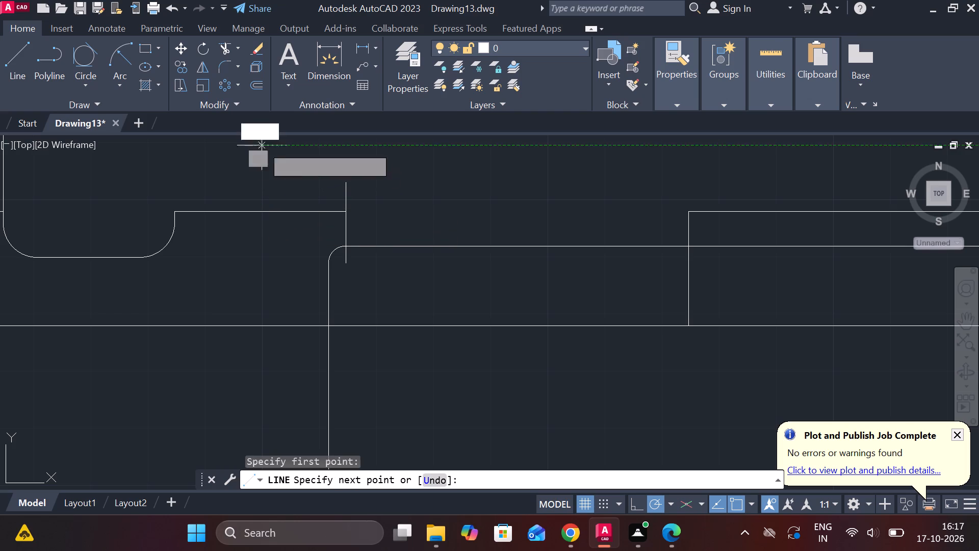
double_click(255, 384)
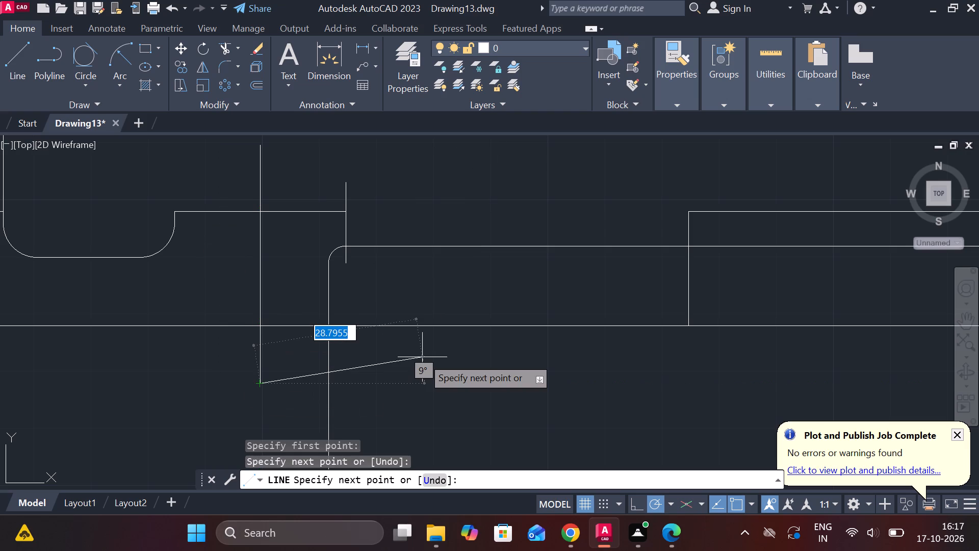
key("Escape")
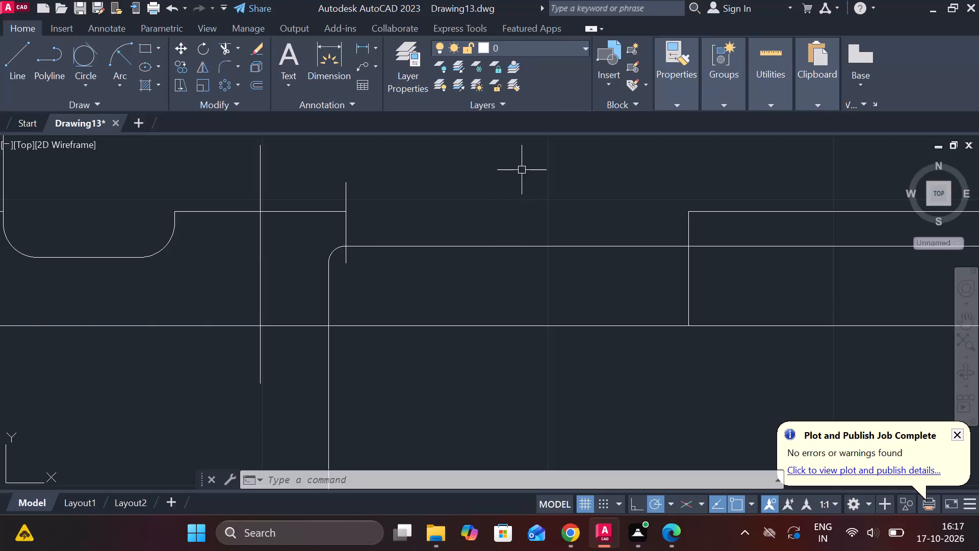
Extend the upper long horizontal line from the helper line across the gap to the short vertical line at the part's middle.
type("EX")
key("Return")
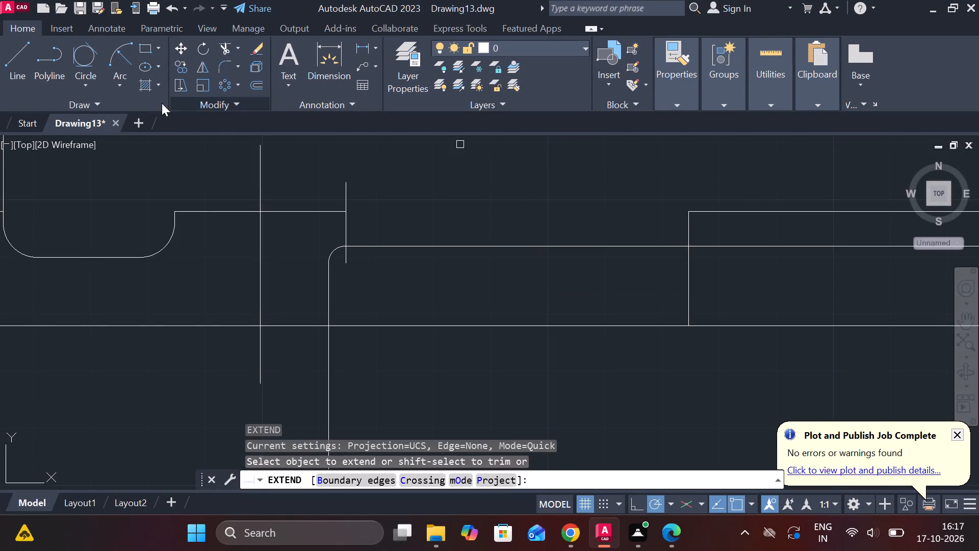
left_click(282, 210)
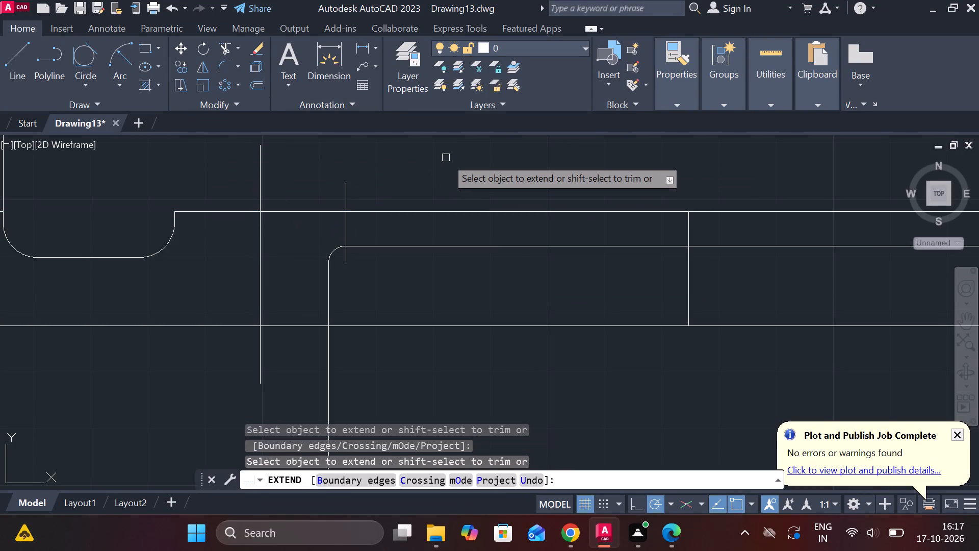
key("Escape")
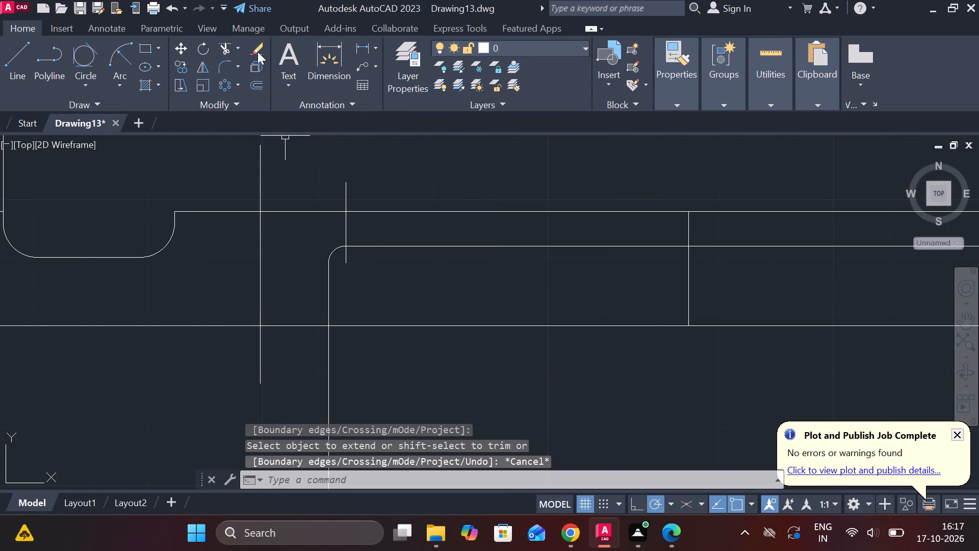
Trim away all pieces of the vertical helper line at the cavity's left corner fillet.
left_click(224, 44)
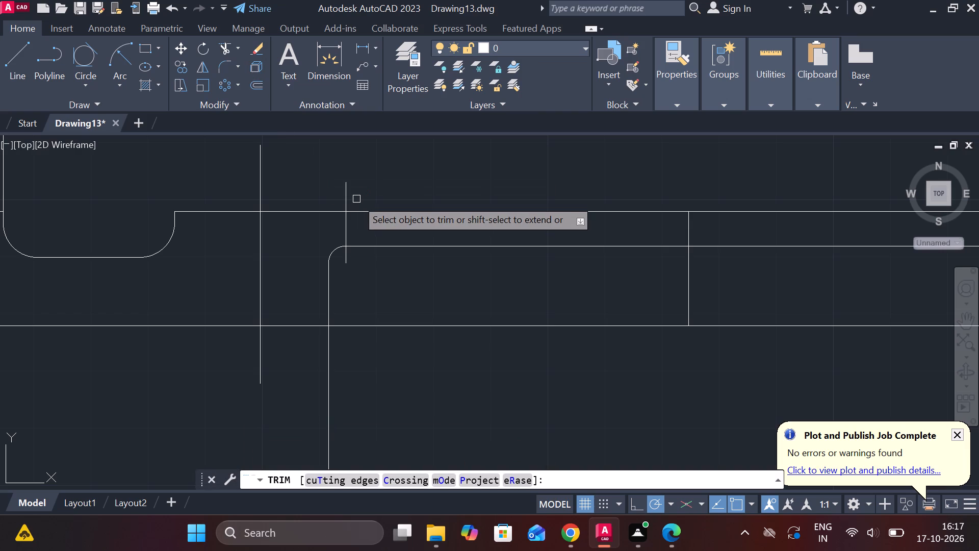
left_click(348, 198)
left_click(347, 233)
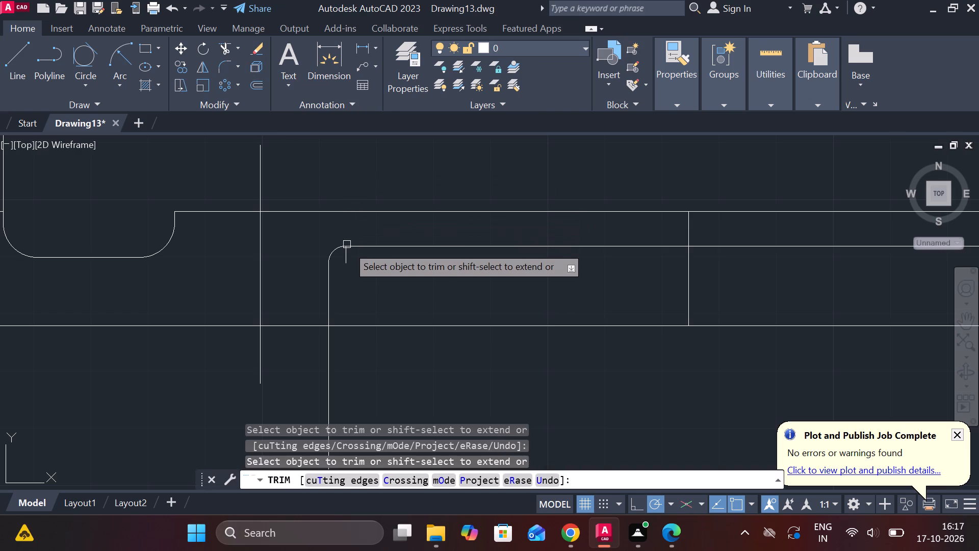
left_click(346, 261)
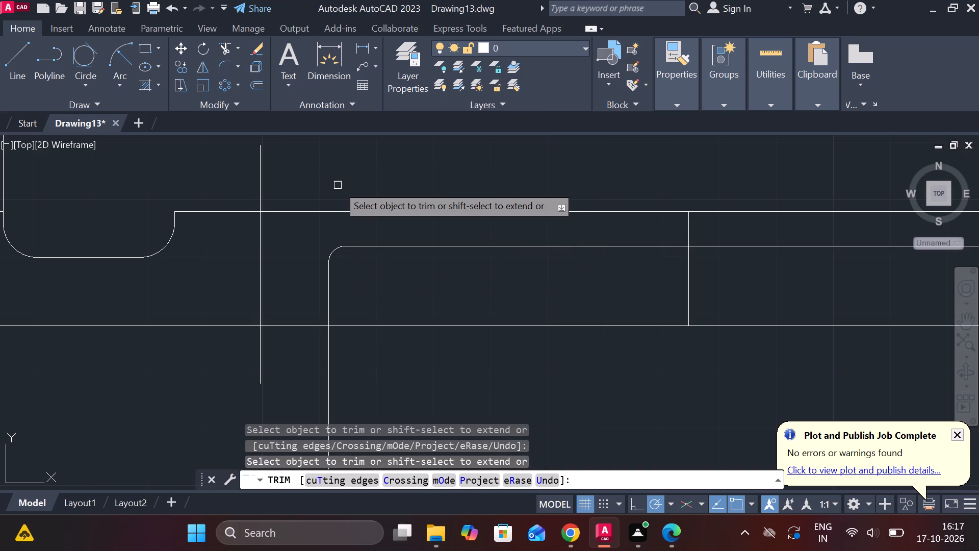
key("Escape")
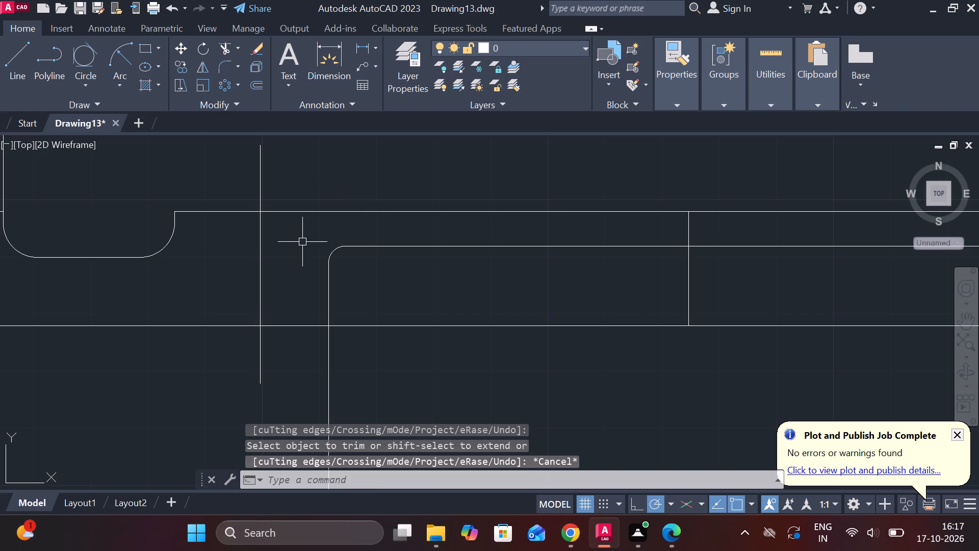
Copy the vertical line between the recess and the cavity 5 units to each side.
left_click(256, 267)
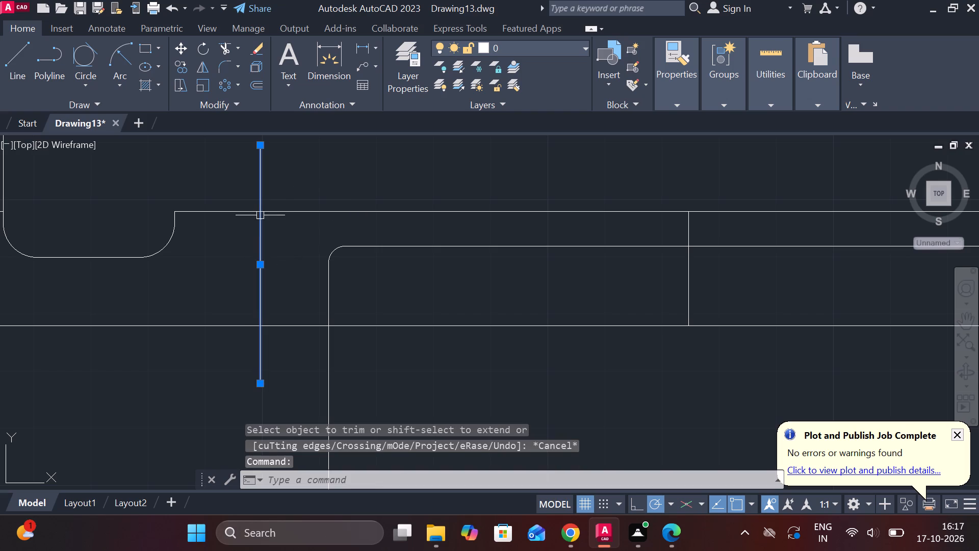
left_click(185, 68)
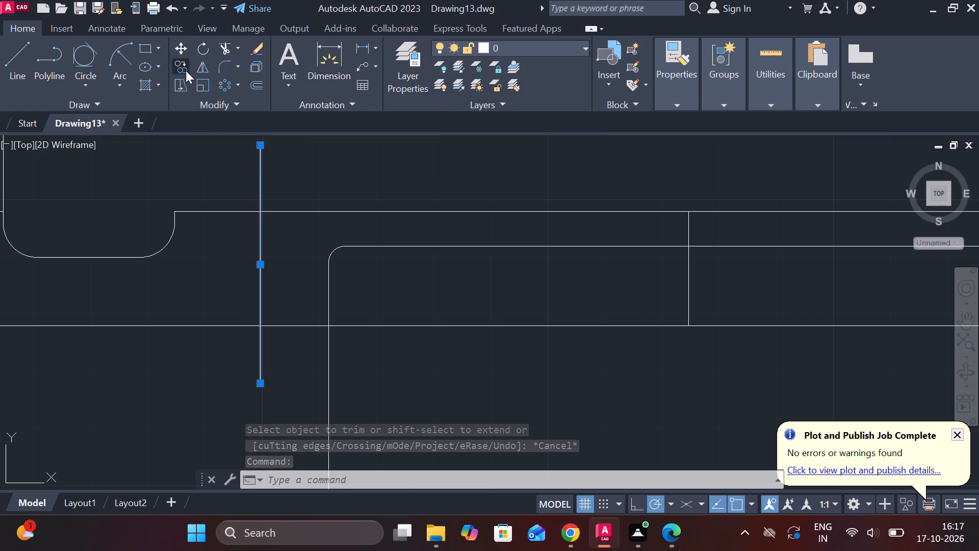
left_click(261, 265)
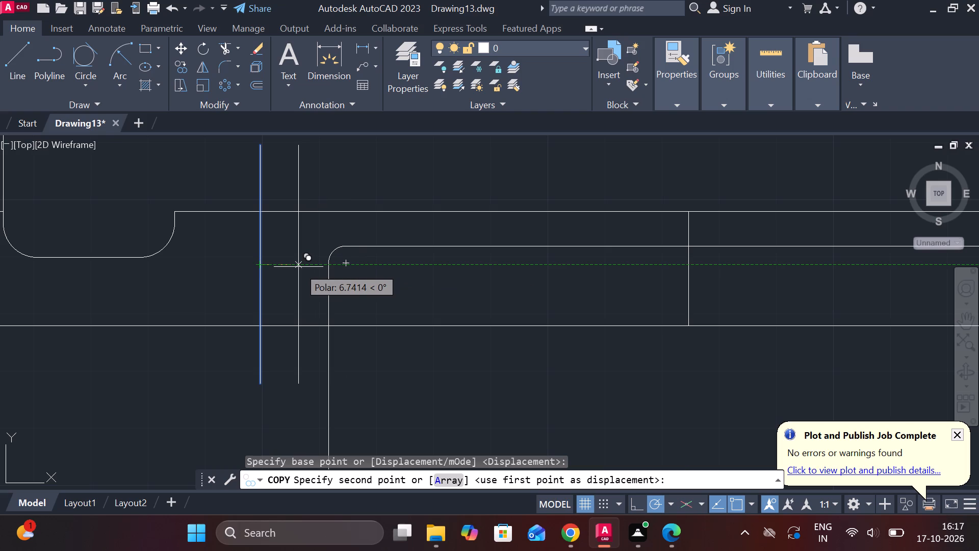
key("5")
key("Return")
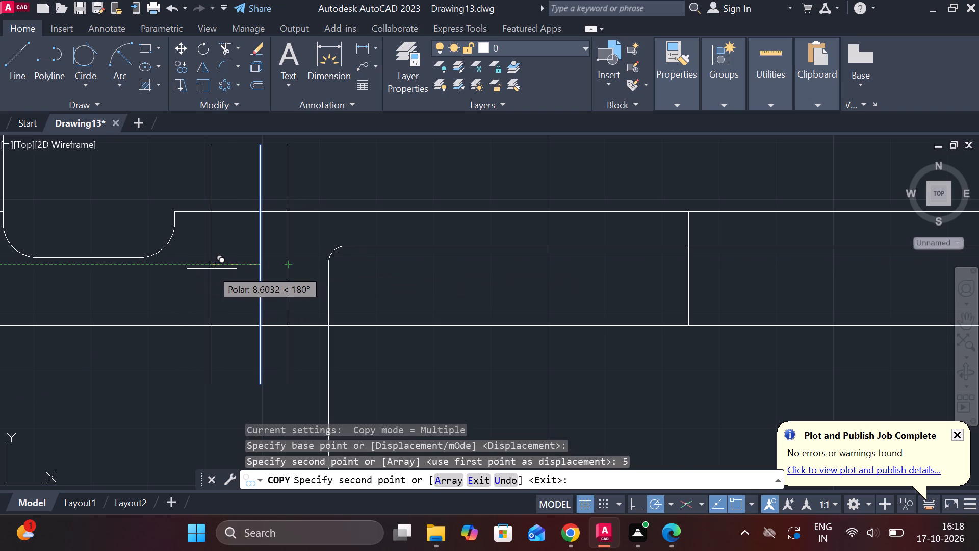
key("5")
key("Return")
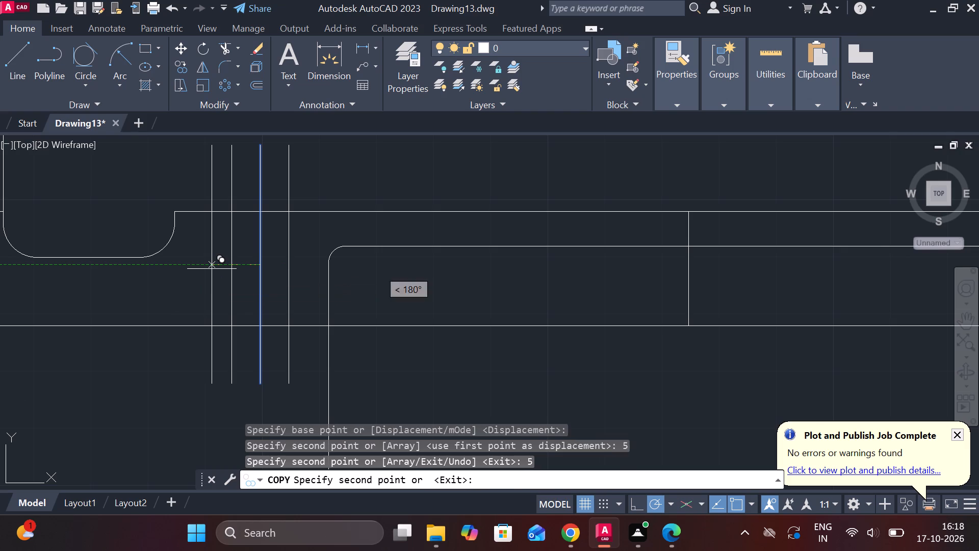
key("Escape")
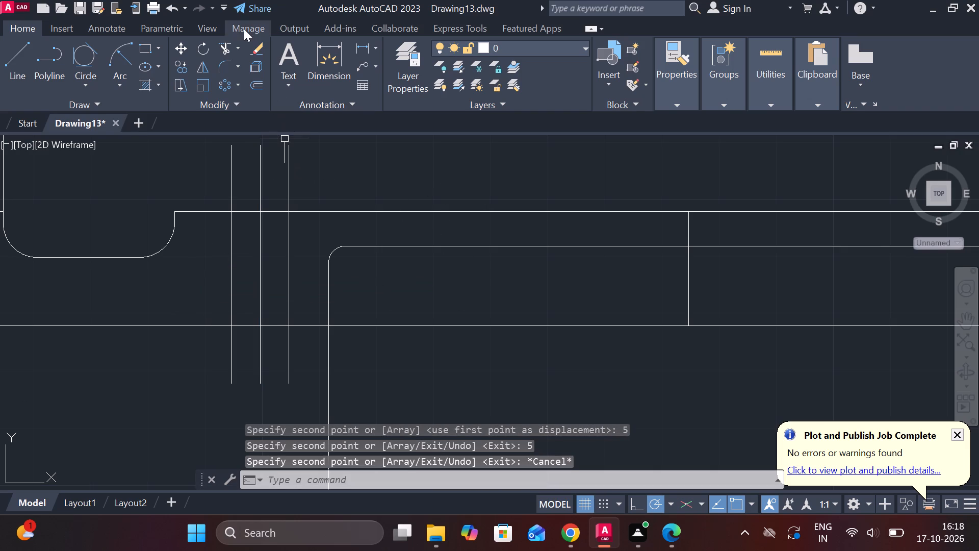
Trim the ends of the two outer vertical lines between recess and cavity that extend beyond the two long horizontal lines.
left_click(222, 46)
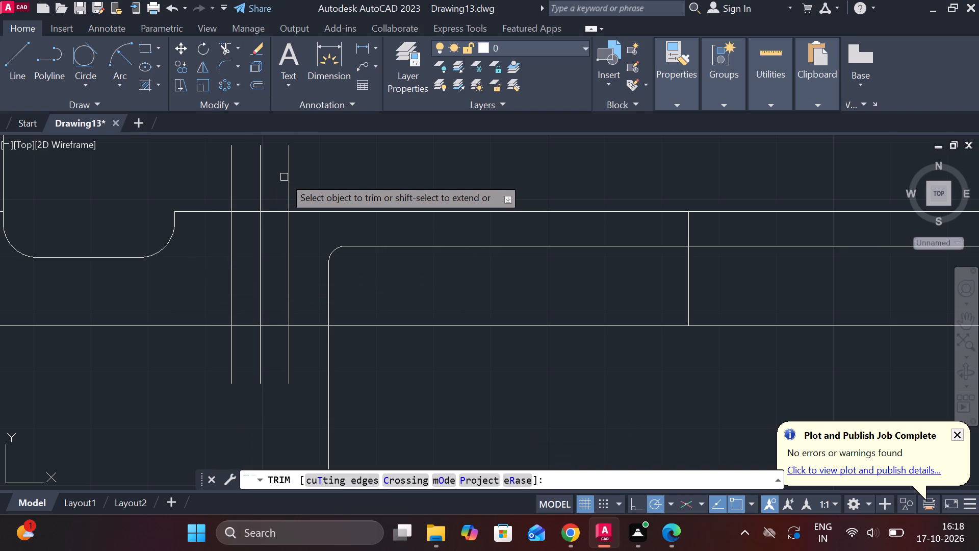
left_click(291, 178)
left_click(288, 359)
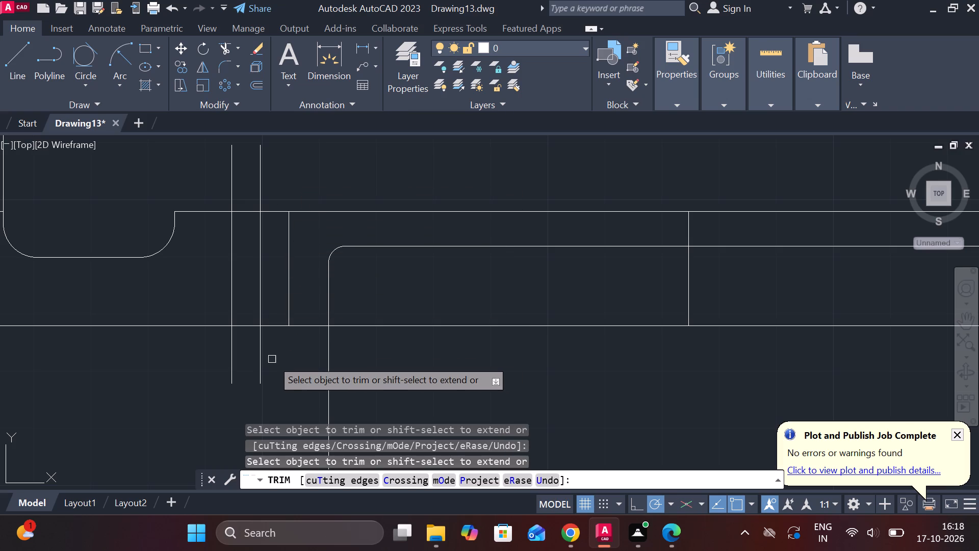
left_click(231, 360)
left_click(231, 193)
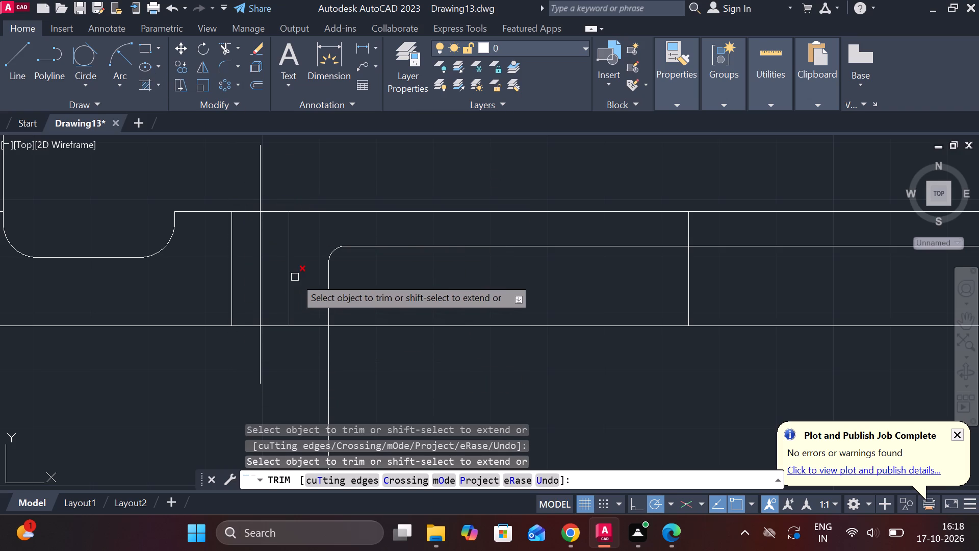
key("Escape")
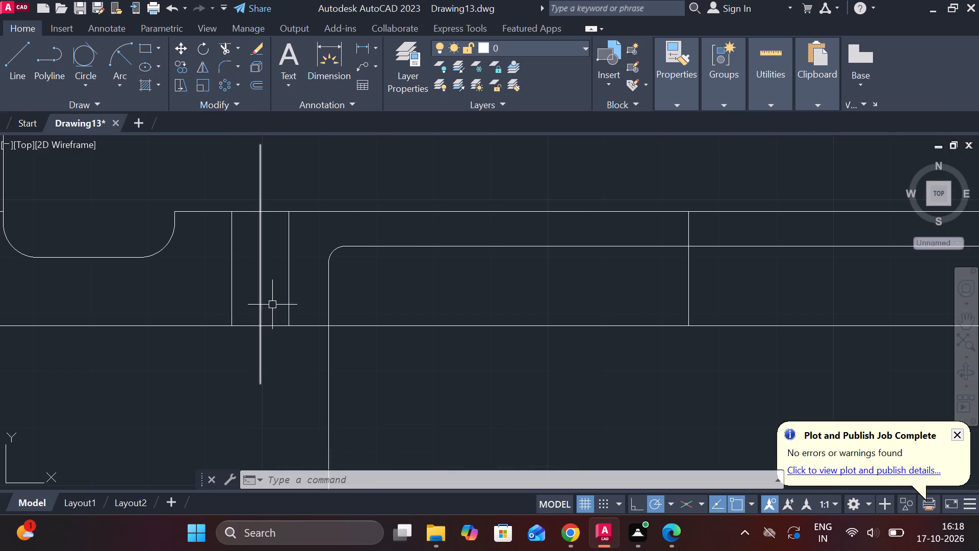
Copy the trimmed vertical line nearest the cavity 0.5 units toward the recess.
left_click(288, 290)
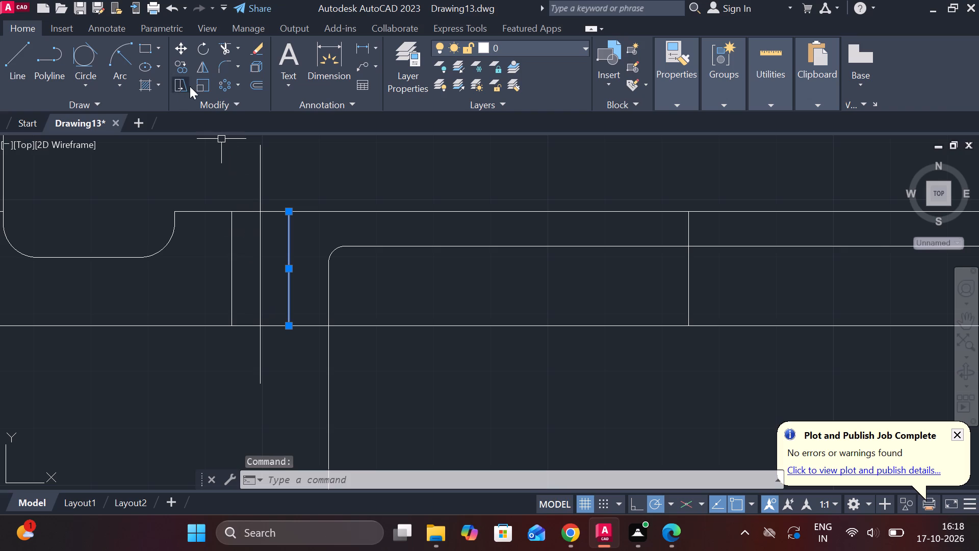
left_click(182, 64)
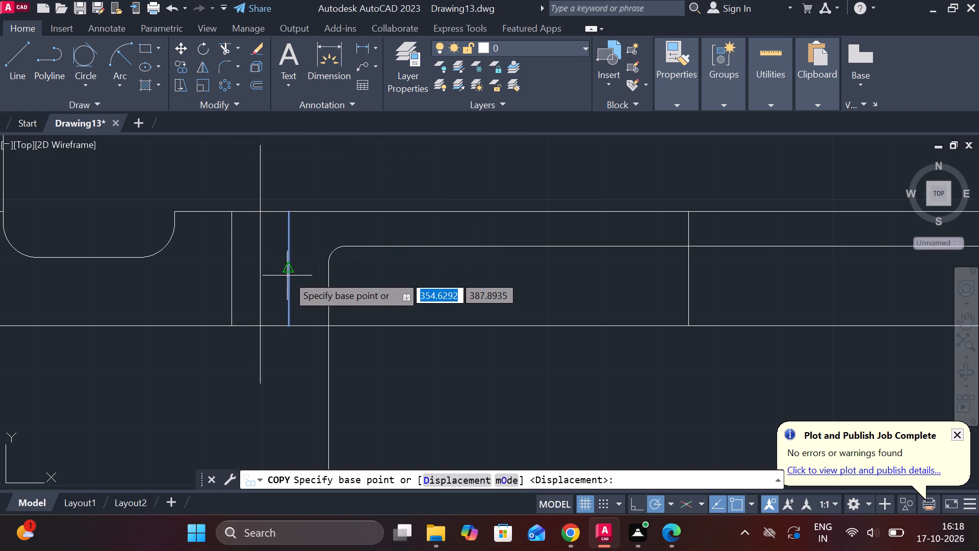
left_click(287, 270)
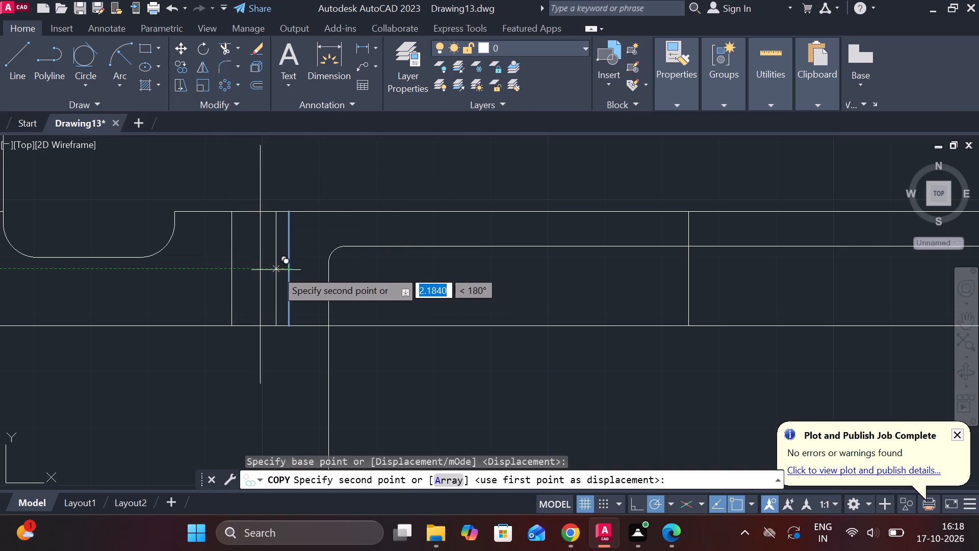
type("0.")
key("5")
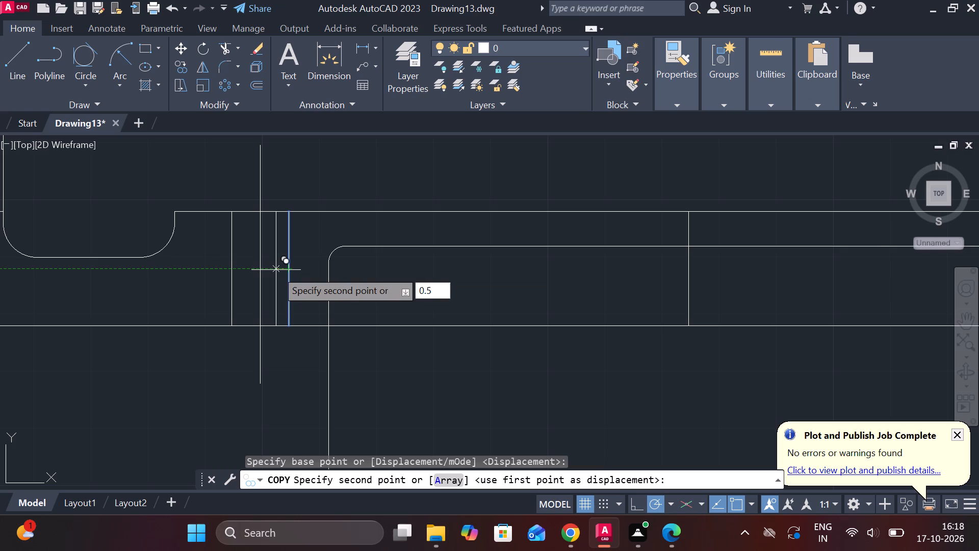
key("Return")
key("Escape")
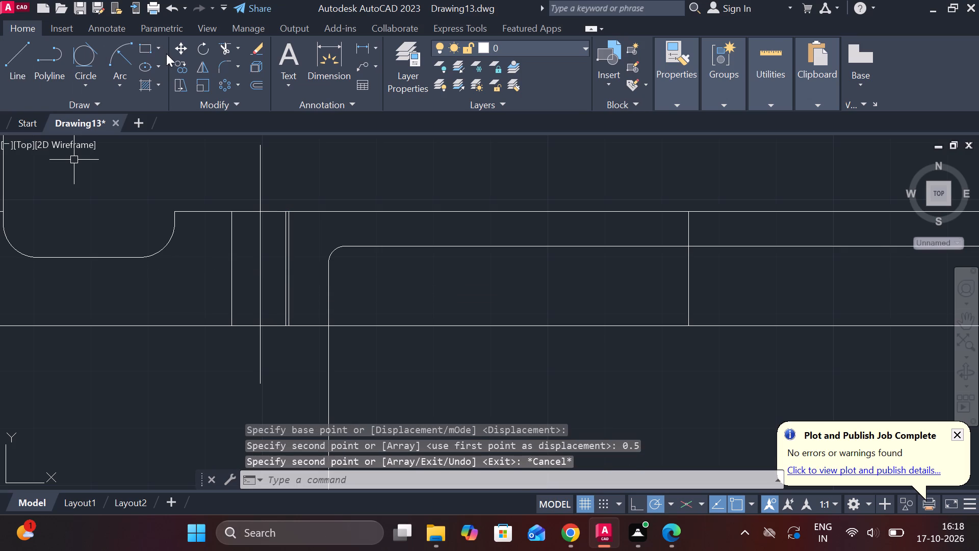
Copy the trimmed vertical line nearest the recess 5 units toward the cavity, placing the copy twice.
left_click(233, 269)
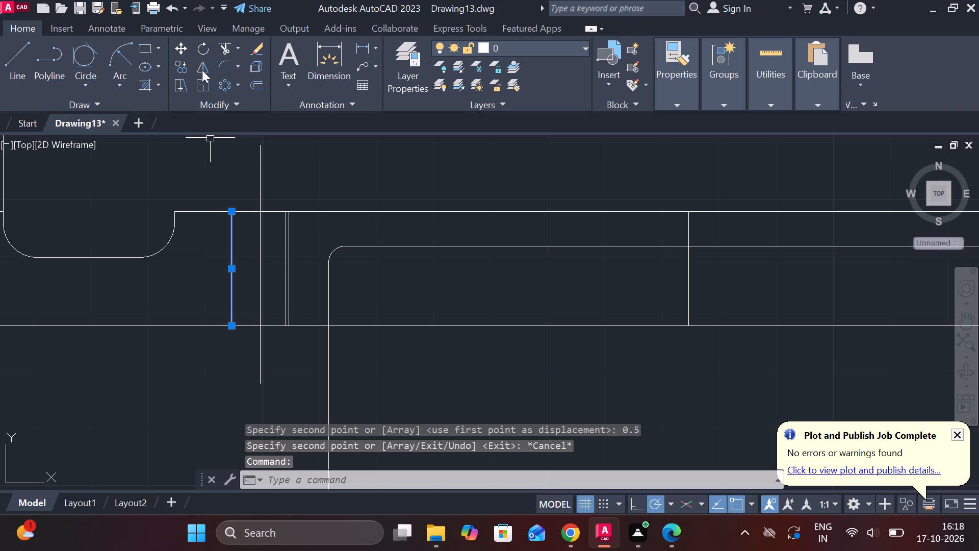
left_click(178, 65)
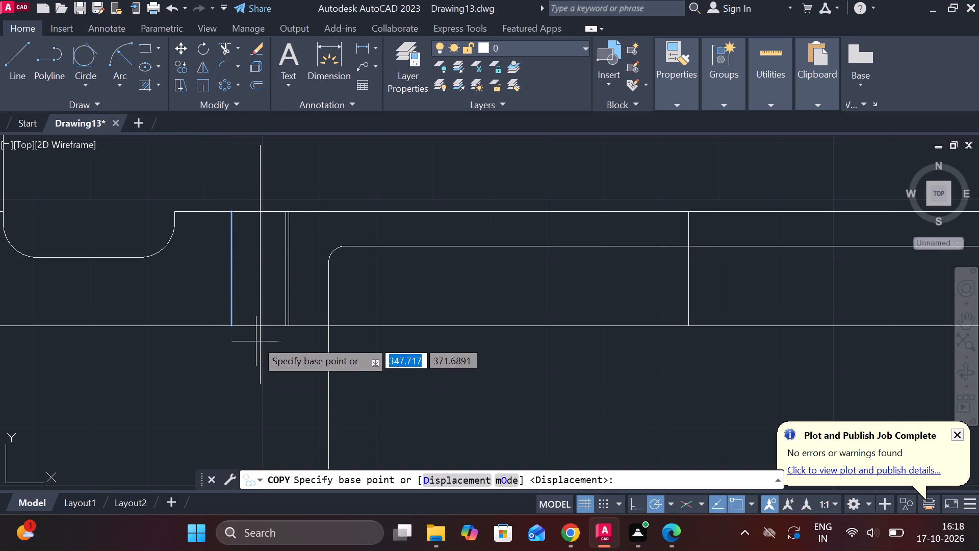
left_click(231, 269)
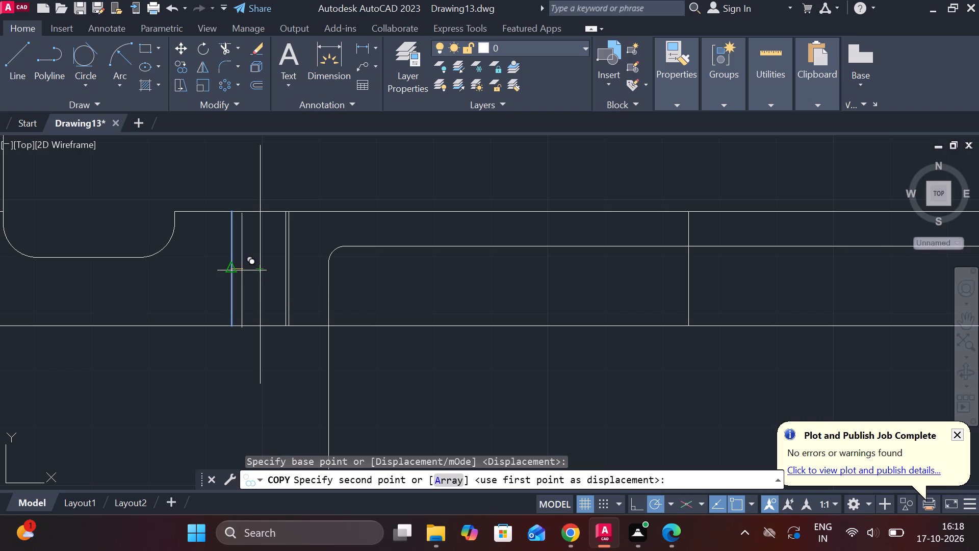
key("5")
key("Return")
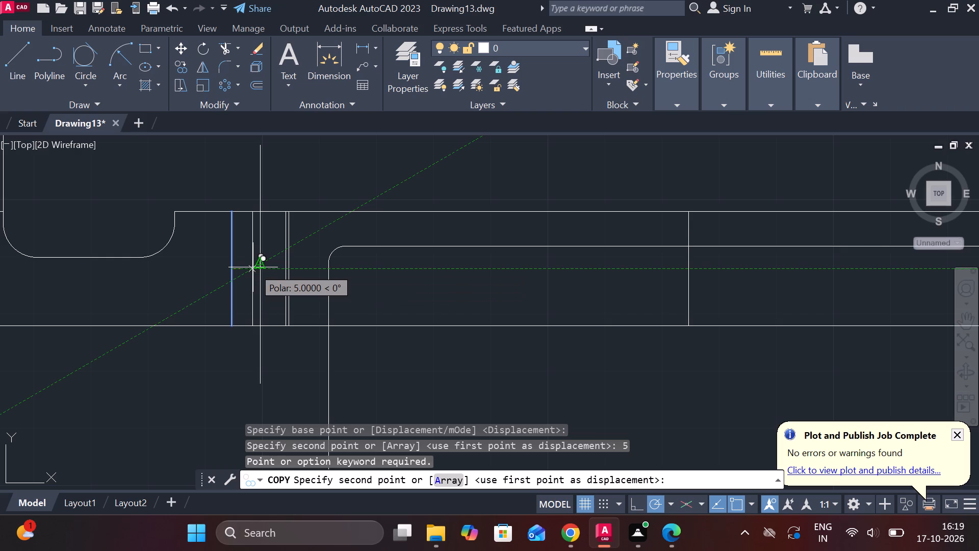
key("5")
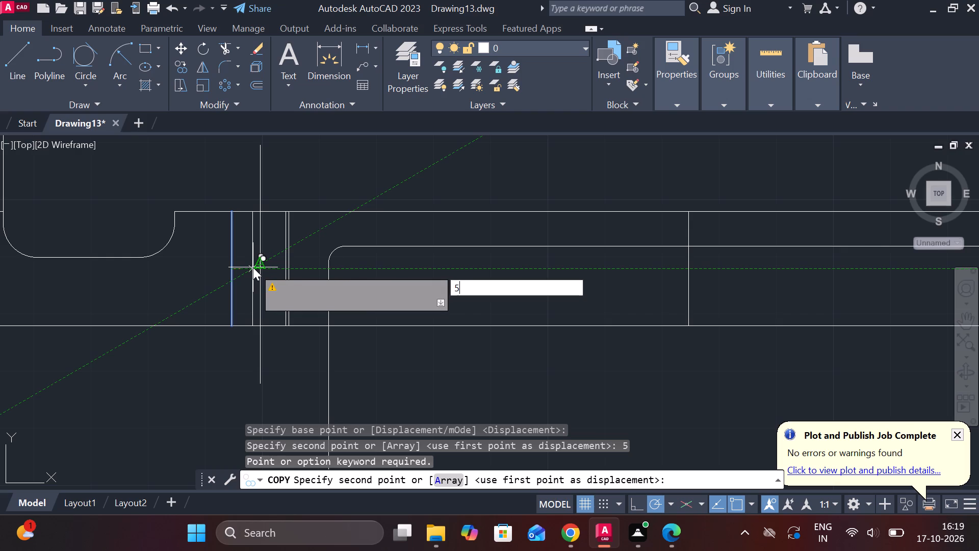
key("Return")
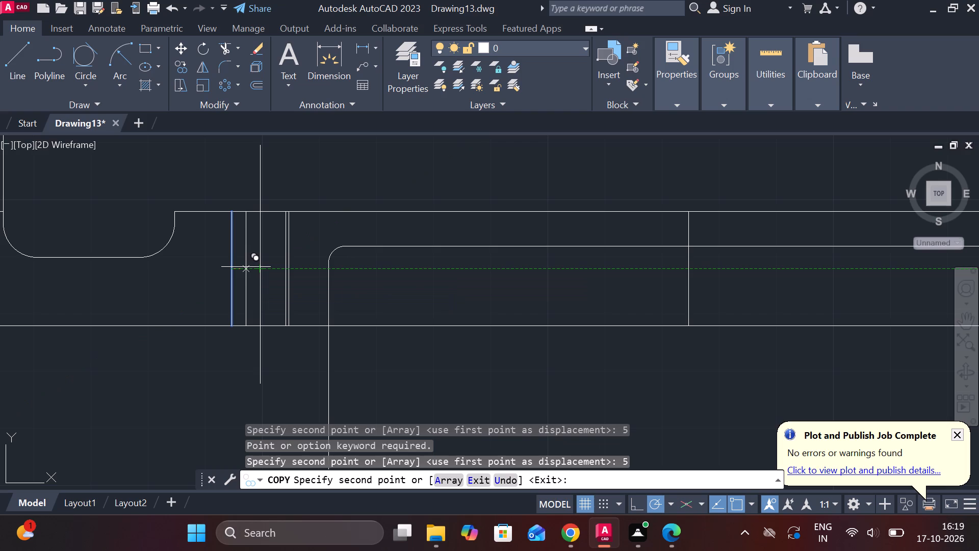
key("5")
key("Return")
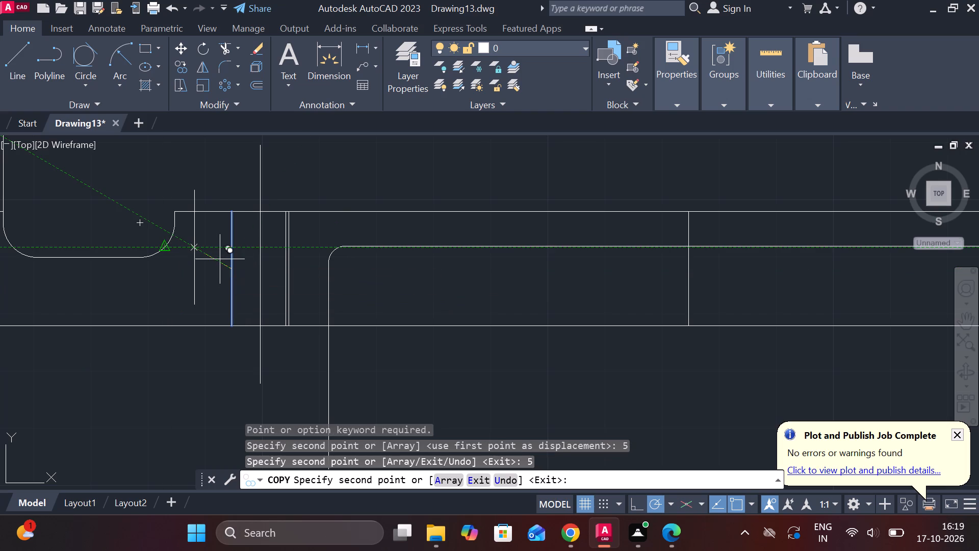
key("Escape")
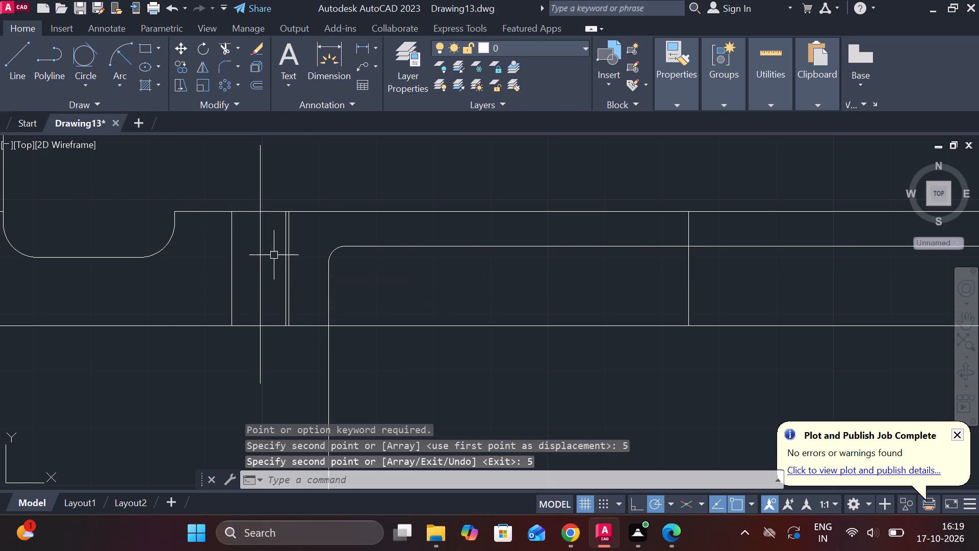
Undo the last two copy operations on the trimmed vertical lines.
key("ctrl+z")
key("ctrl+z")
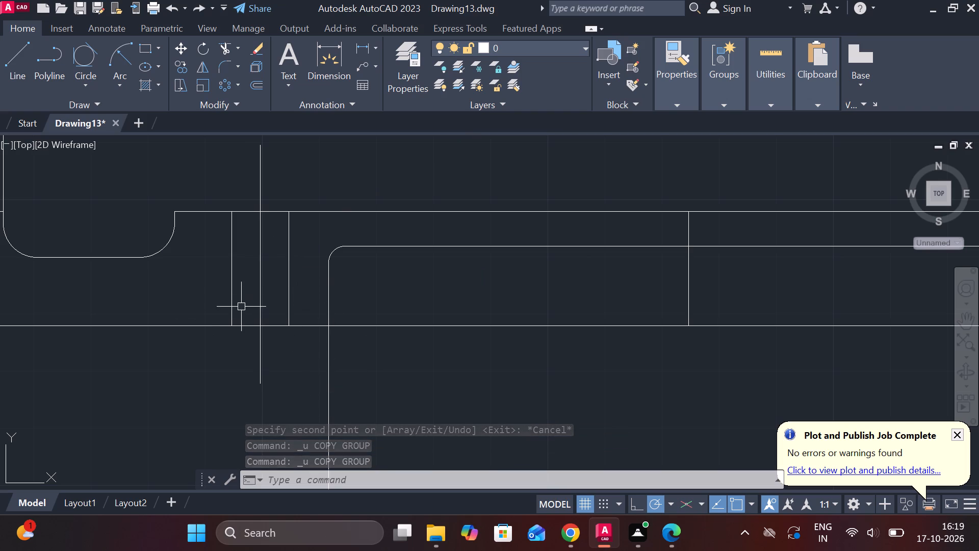
Check the horizontal distance between the two trimmed vertical lines with a linear dimension, without placing it.
left_click(367, 46)
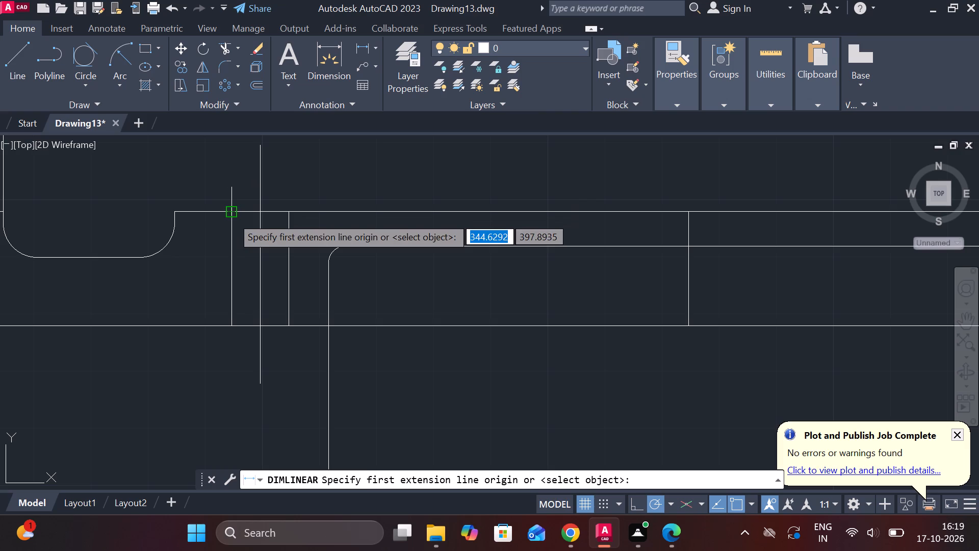
left_click(231, 216)
left_click(286, 212)
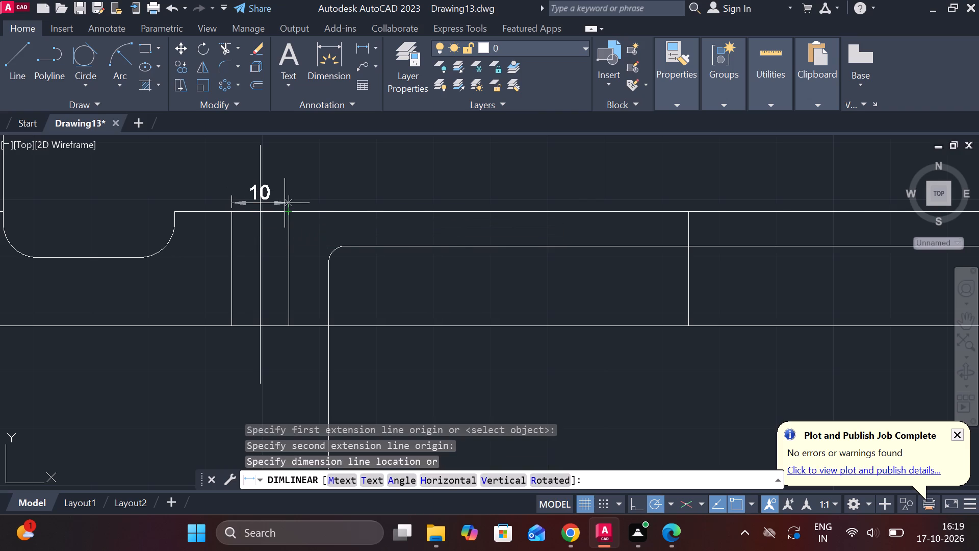
key("Escape")
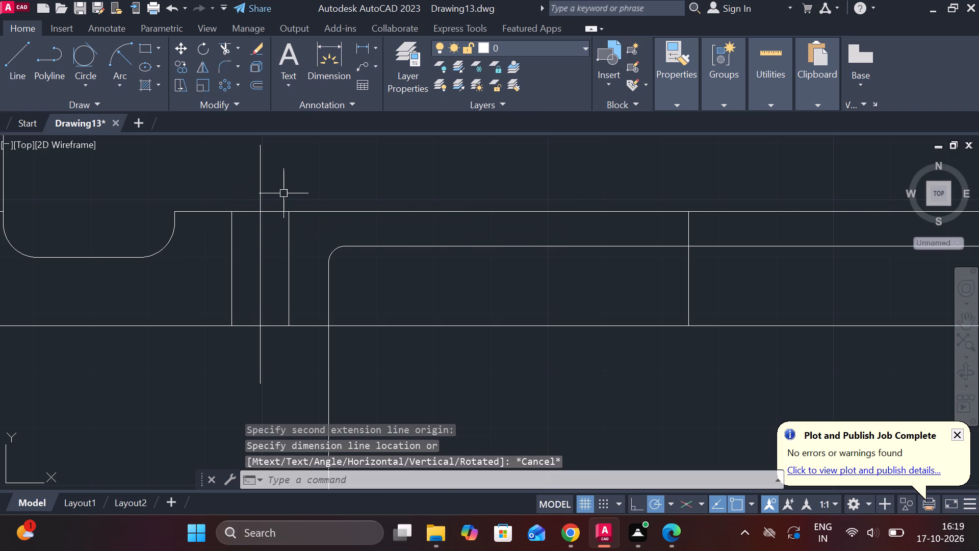
Copy the trimmed vertical line nearest the recess 5 units toward the cavity.
left_click(228, 262)
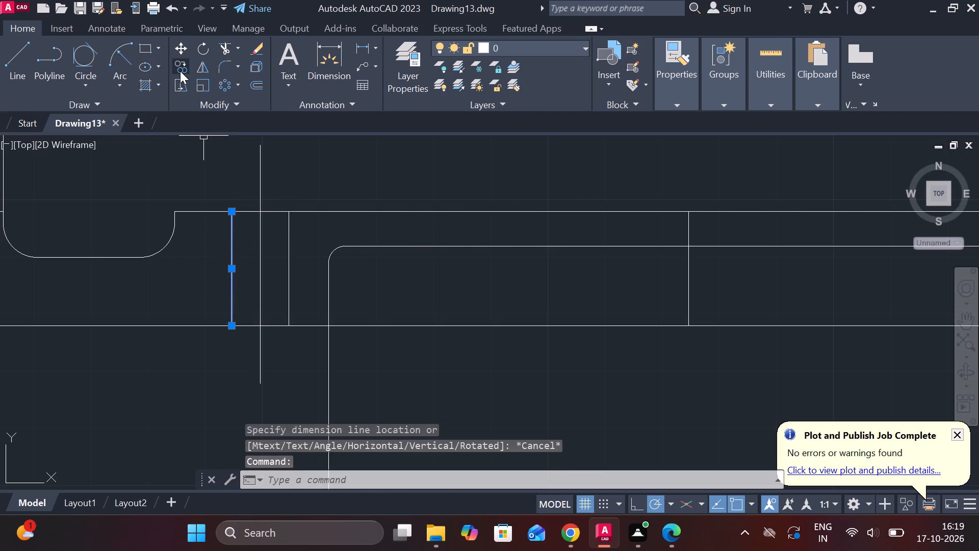
left_click(180, 71)
left_click(231, 270)
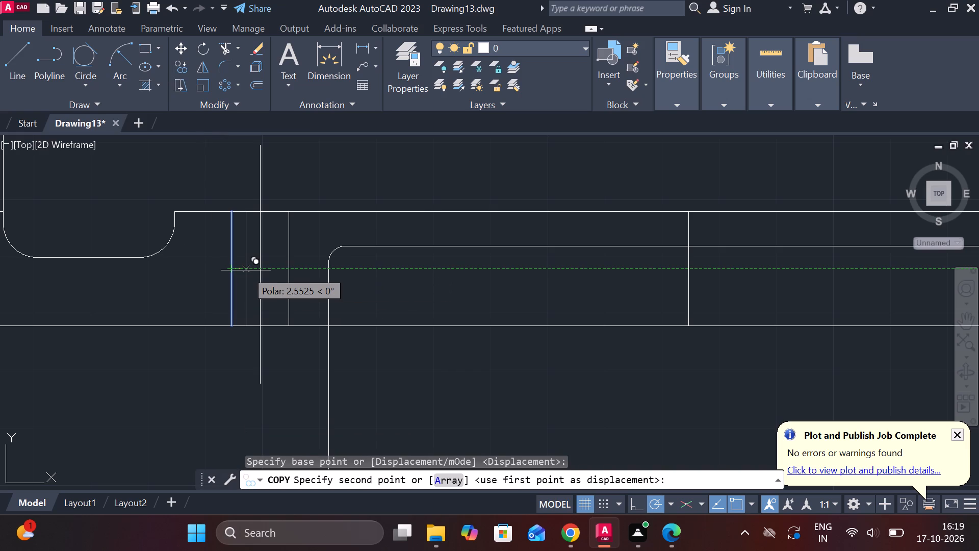
key("5")
key("Return")
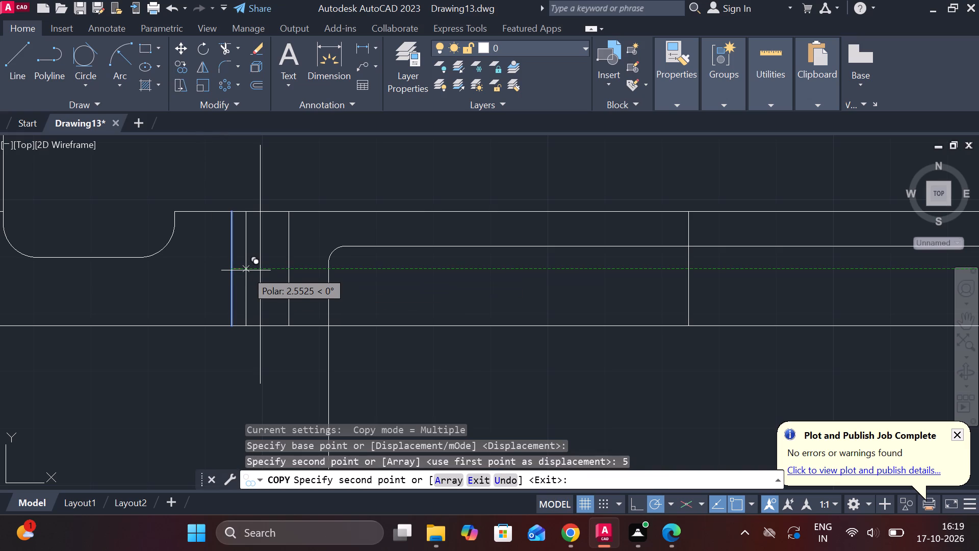
key("Return")
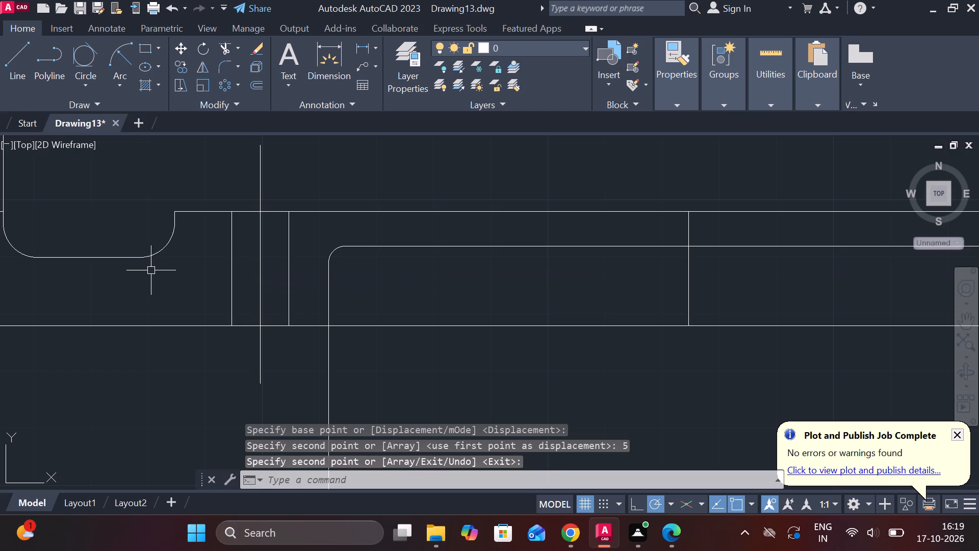
Copy the vertical line nearest the recess 5 units toward the cavity once more.
scroll(219, 270, "up", 3)
scroll(219, 270, "down", 4)
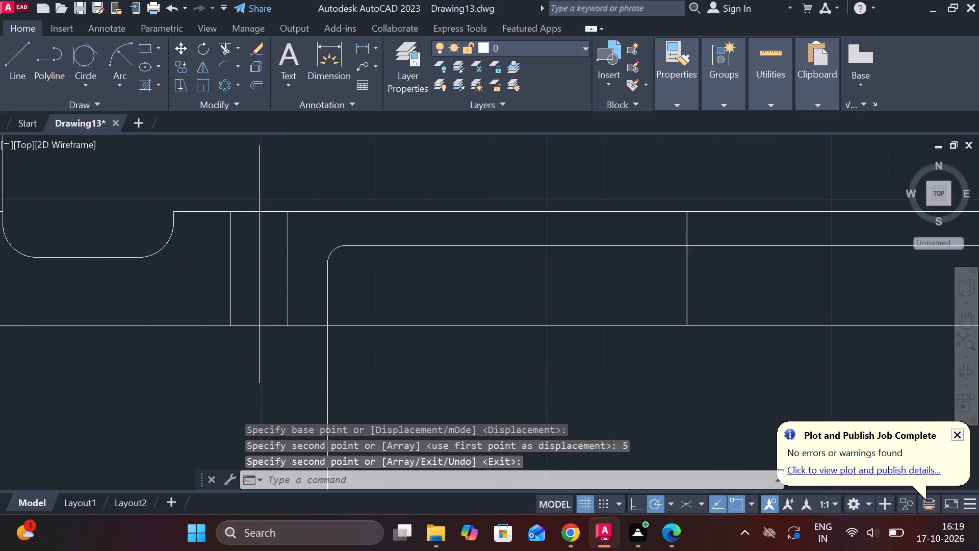
left_click(227, 269)
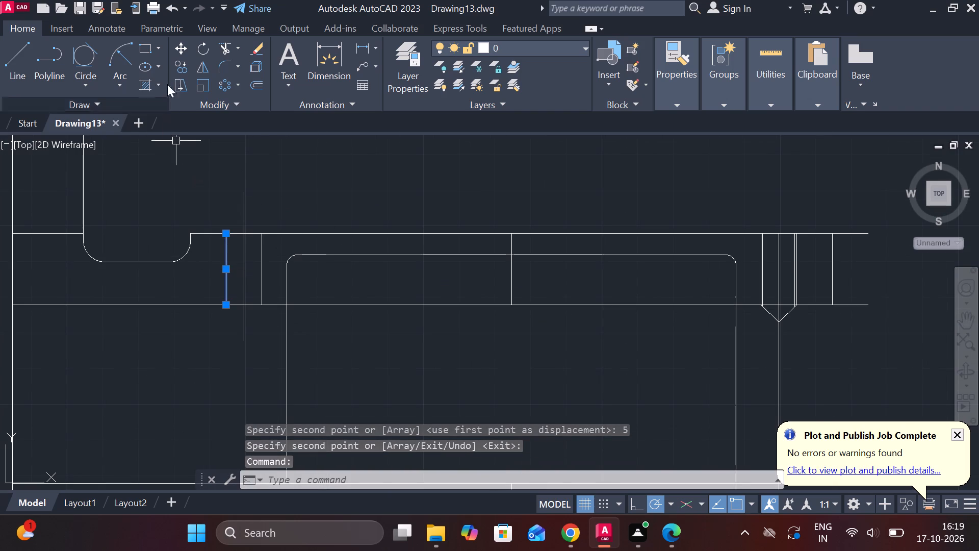
left_click(178, 65)
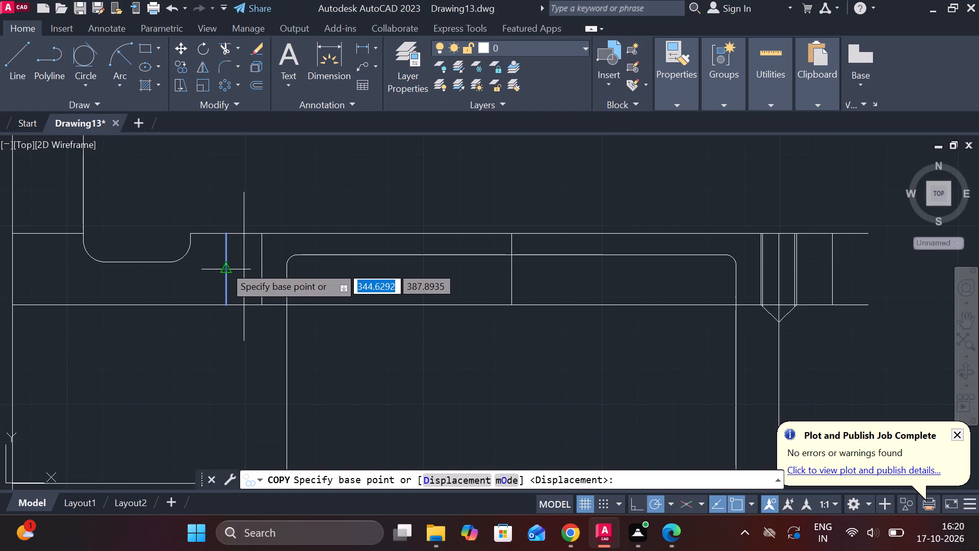
left_click(224, 266)
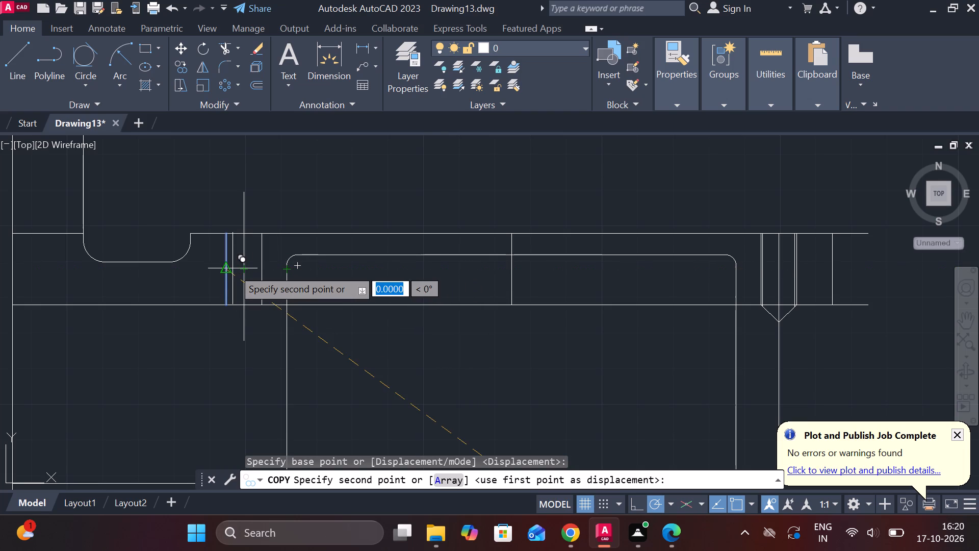
key("5")
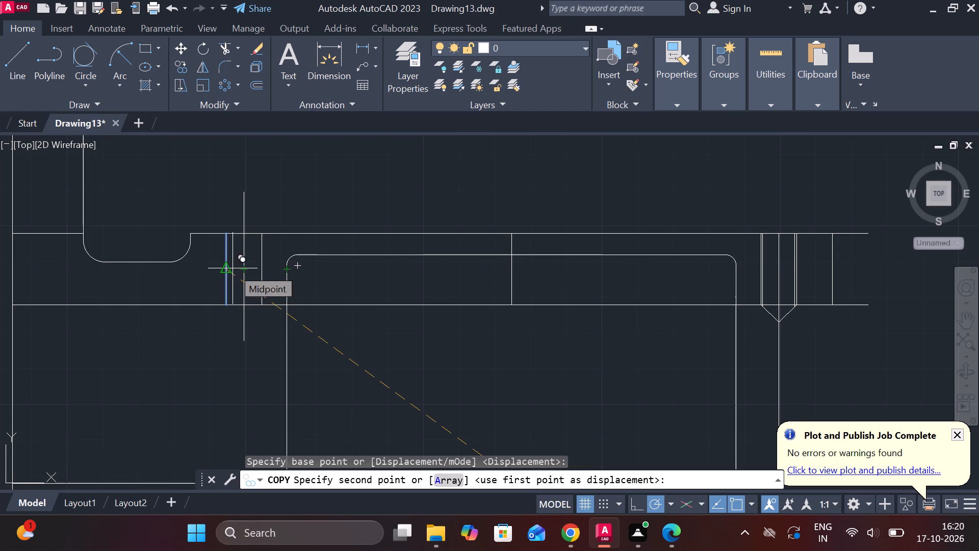
key("Return")
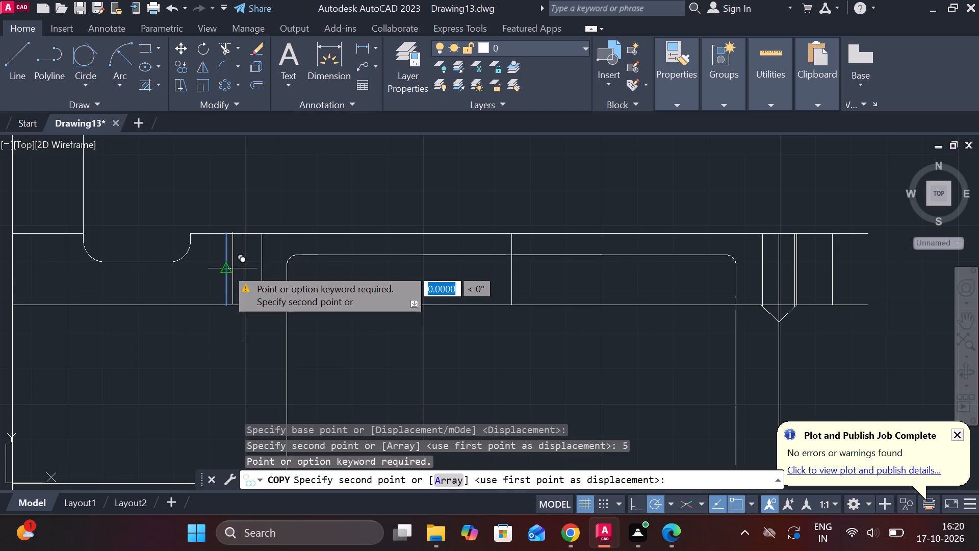
scroll(226, 268, "up", 3)
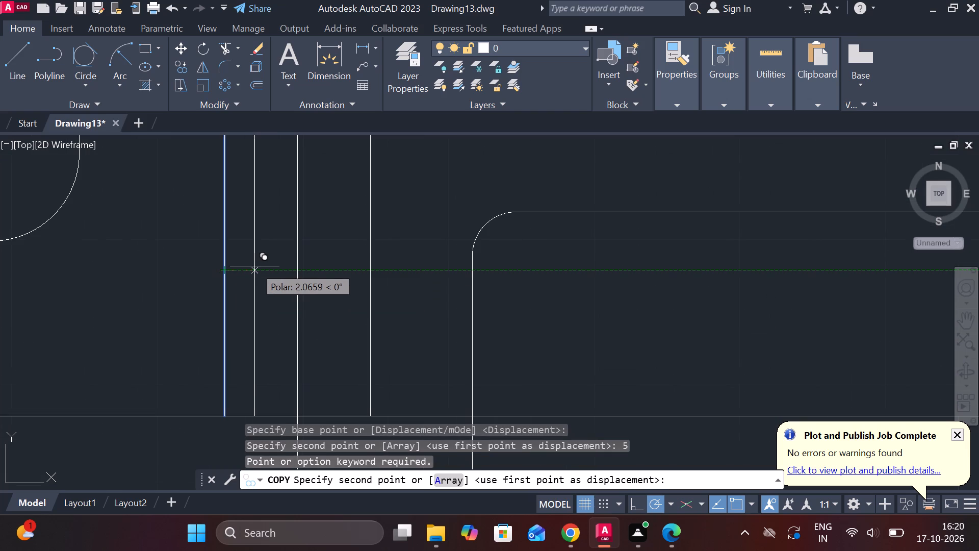
key("5")
key("Return")
key("Return")
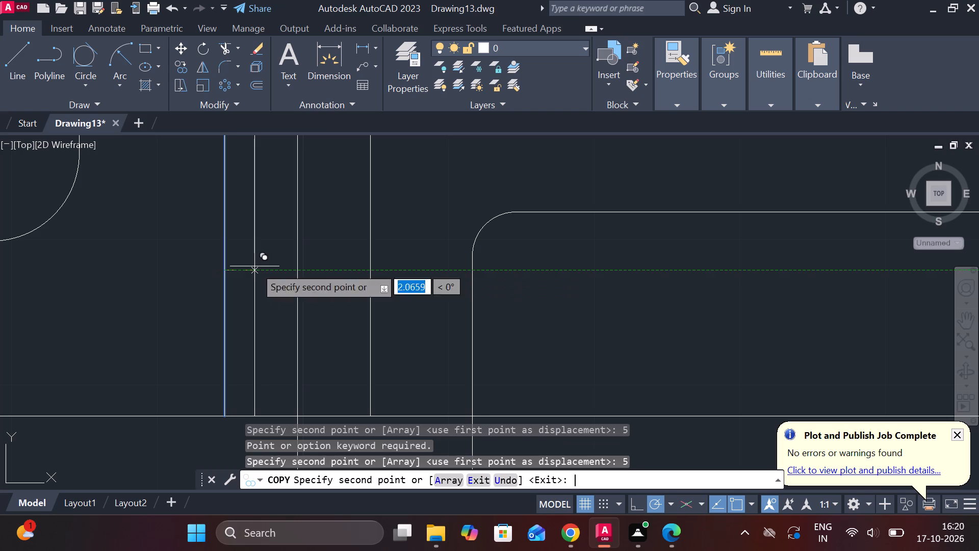
key("Return")
key("Return")
scroll(255, 252, "down", 1)
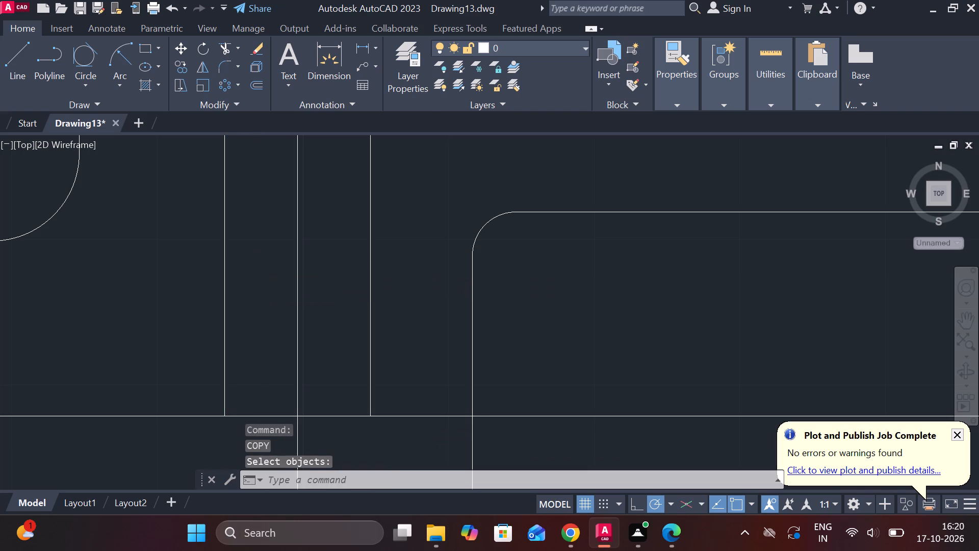
scroll(255, 252, "down", 1)
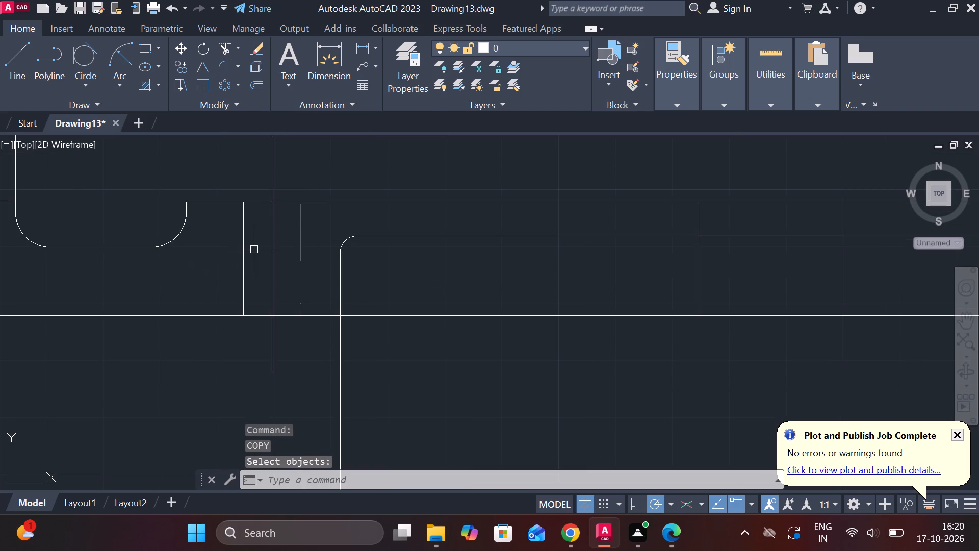
Copy the vertical line nearest the recess 5 units toward the cavity again.
left_click(243, 260)
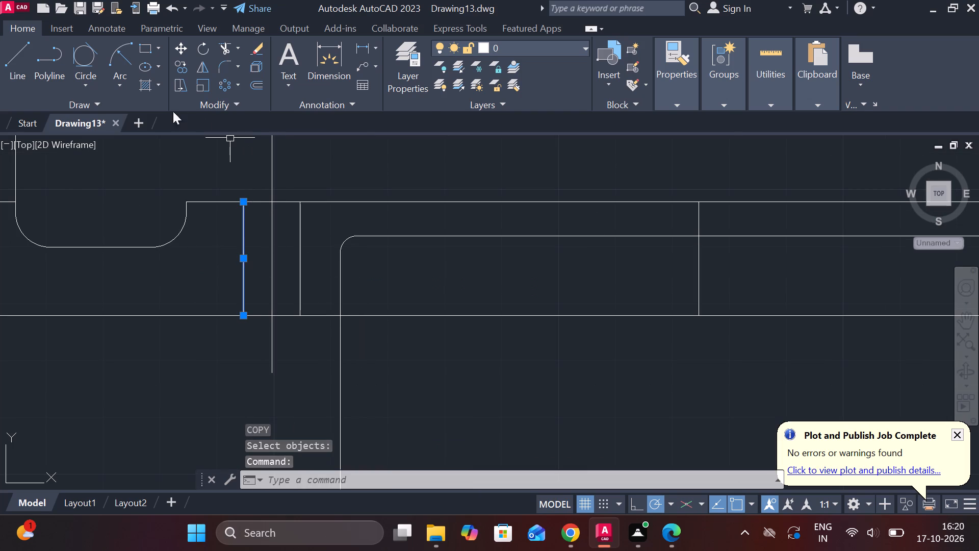
left_click(182, 61)
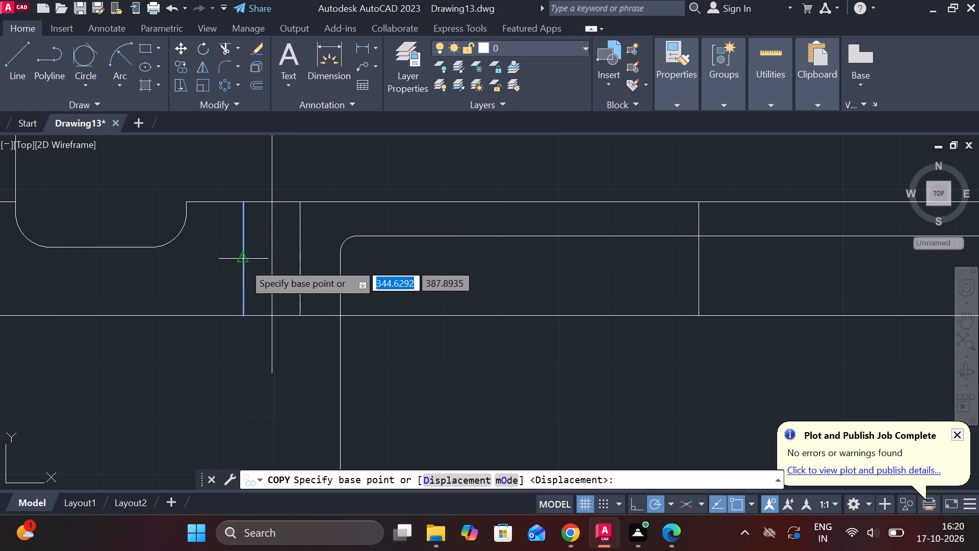
left_click(245, 202)
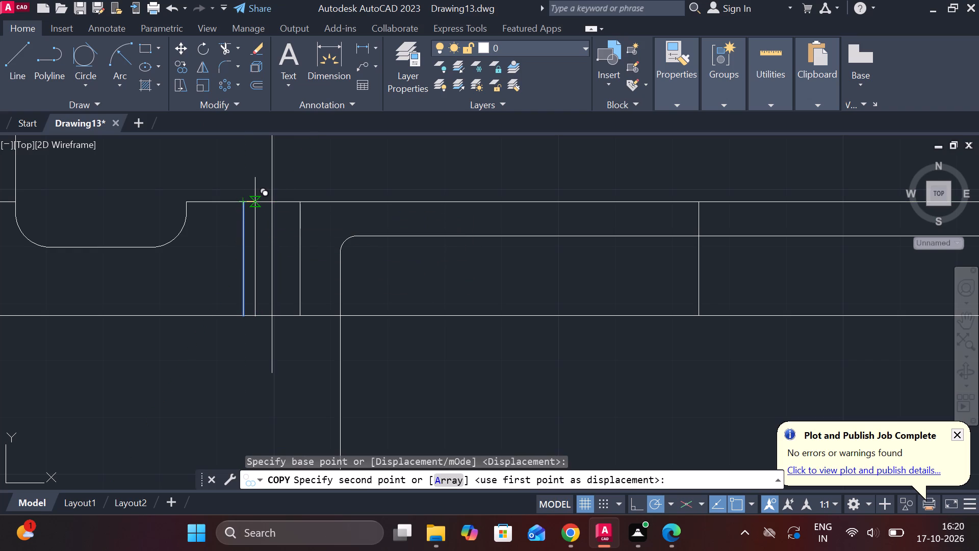
key("5")
key("Return")
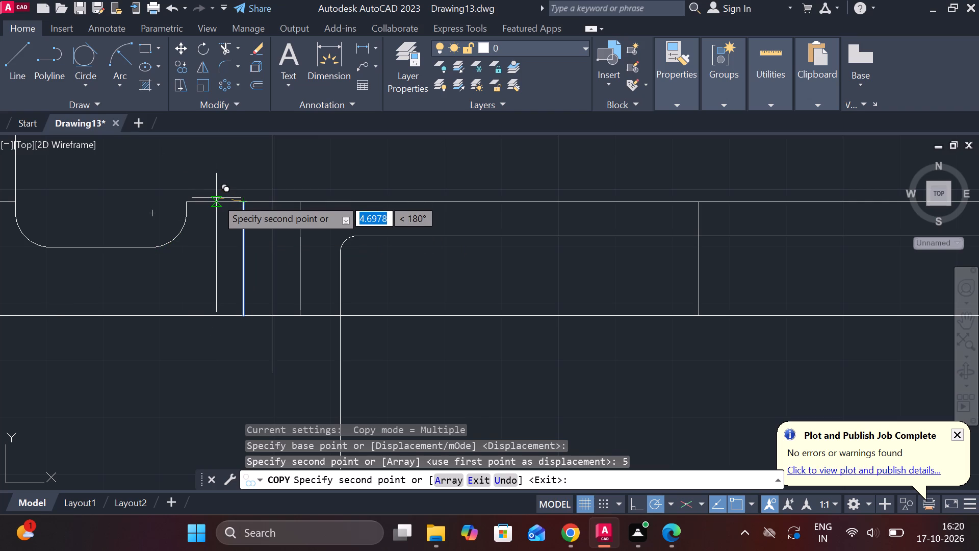
key("Escape")
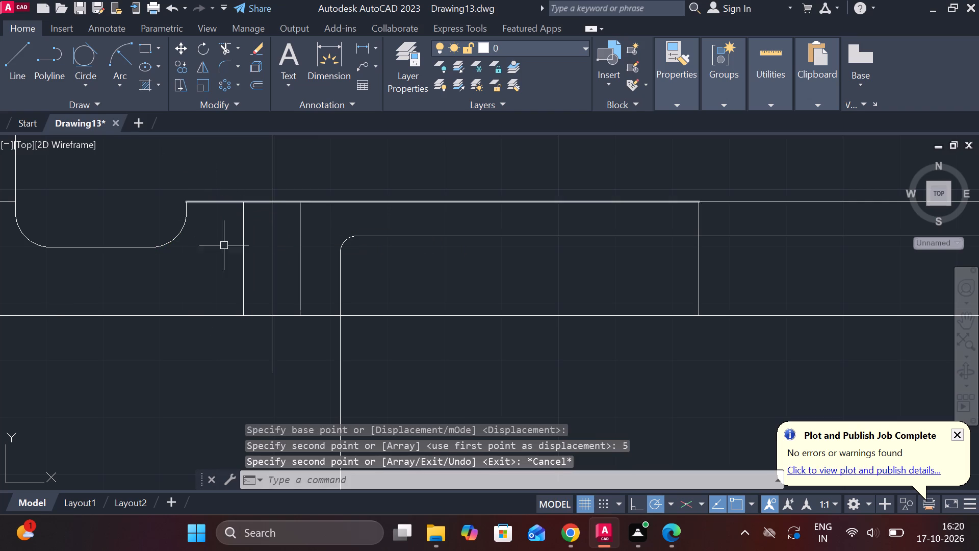
Delete the hole's vertical edge line nearest the recess.
scroll(238, 249, "up", 5)
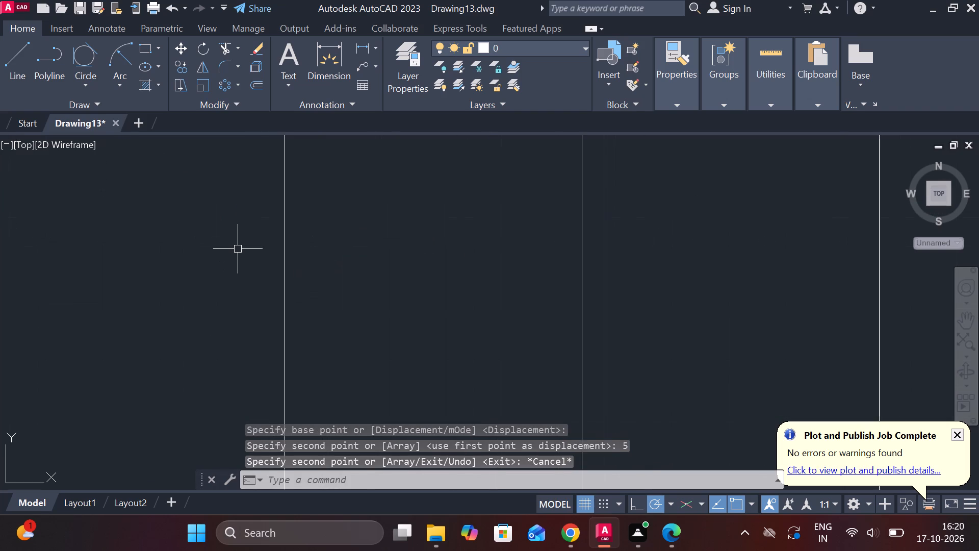
scroll(238, 249, "down", 3)
scroll(238, 249, "up", 7)
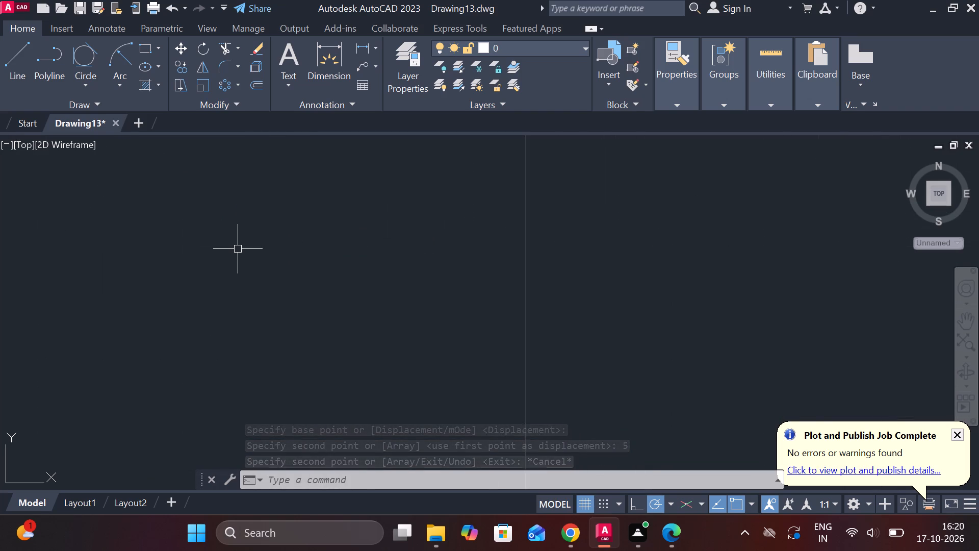
scroll(238, 249, "up", 1)
scroll(238, 249, "down", 10)
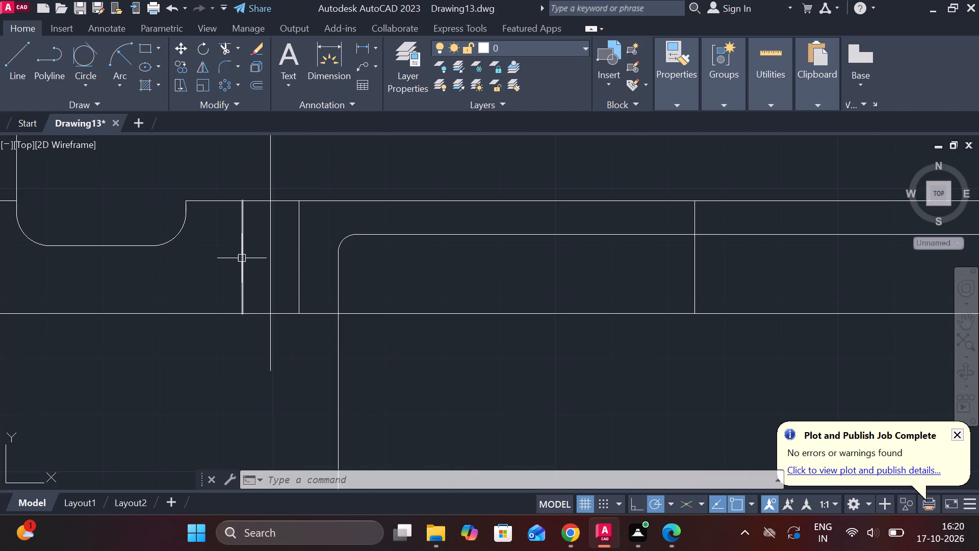
left_click(242, 258)
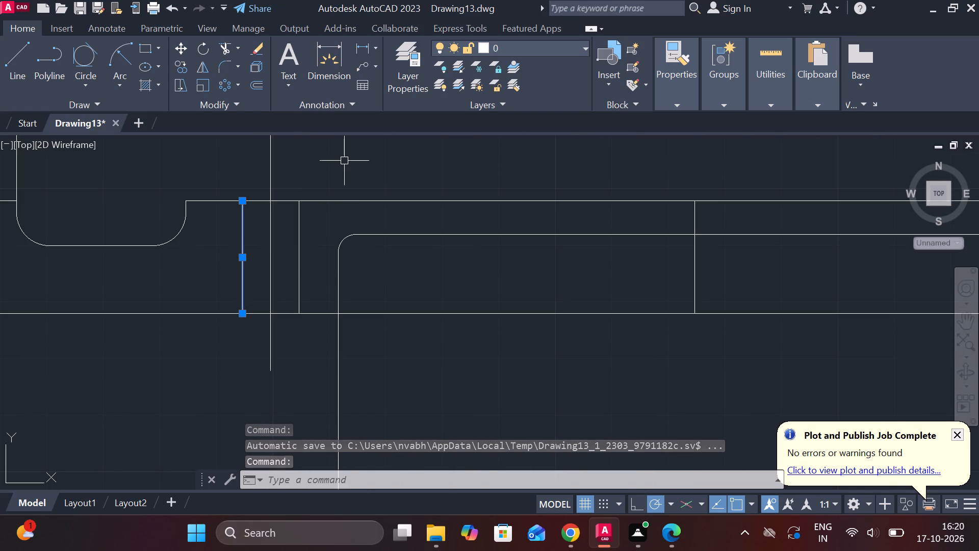
key("Delete")
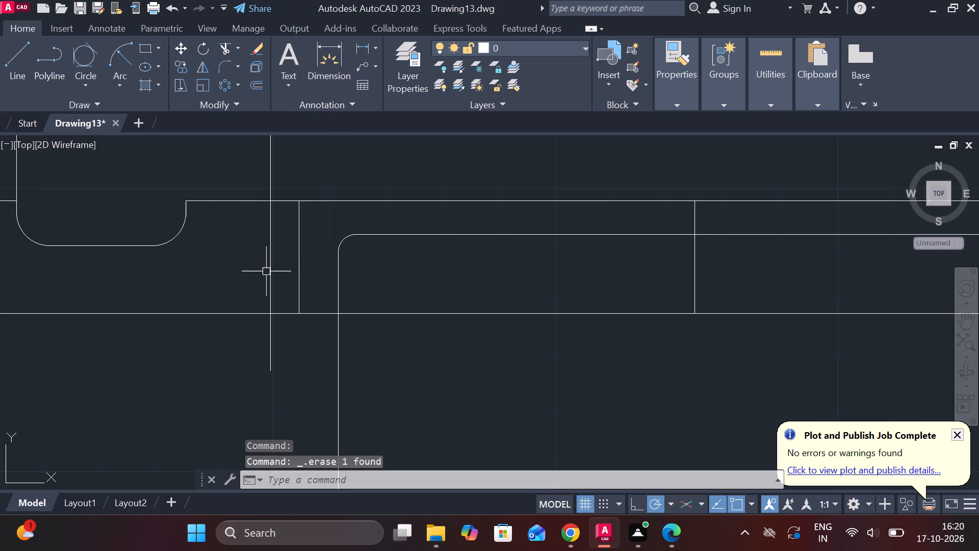
Copy the hole's vertical edge line nearest the cavity toward the recess at distances of 10 and 9.5 units.
left_click(299, 257)
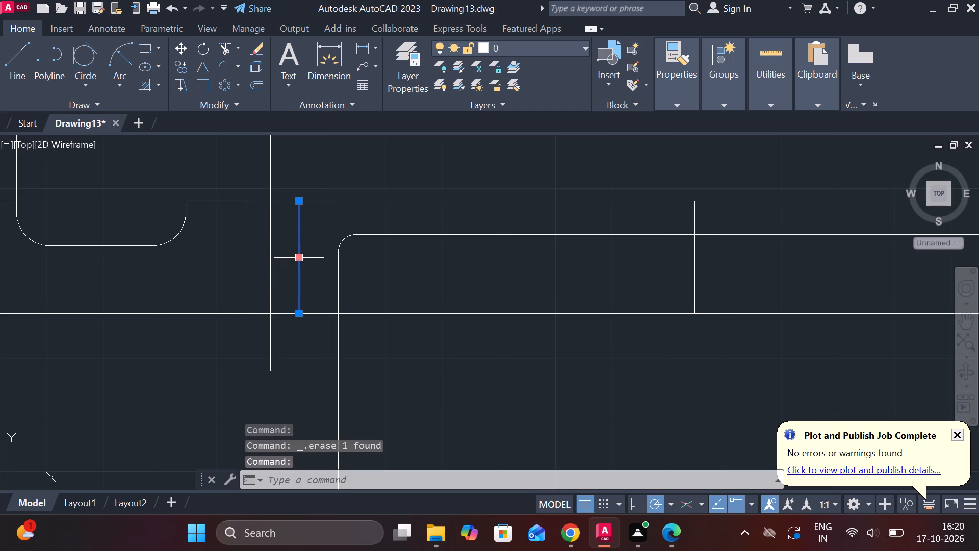
left_click(180, 64)
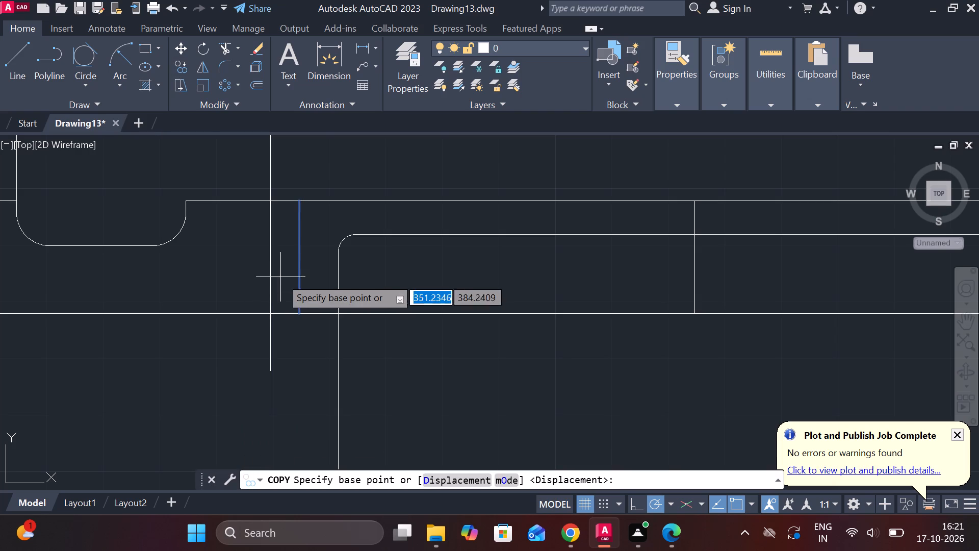
left_click(295, 254)
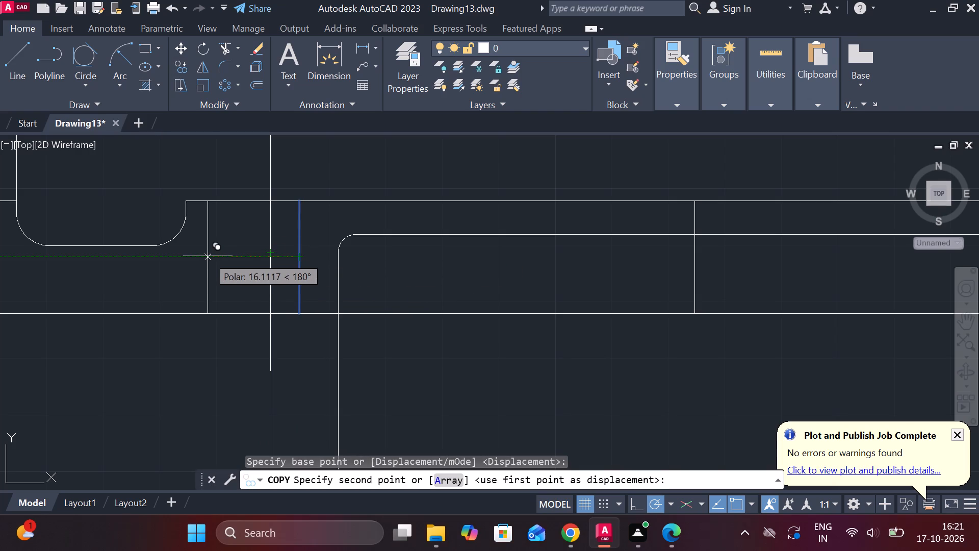
type("10")
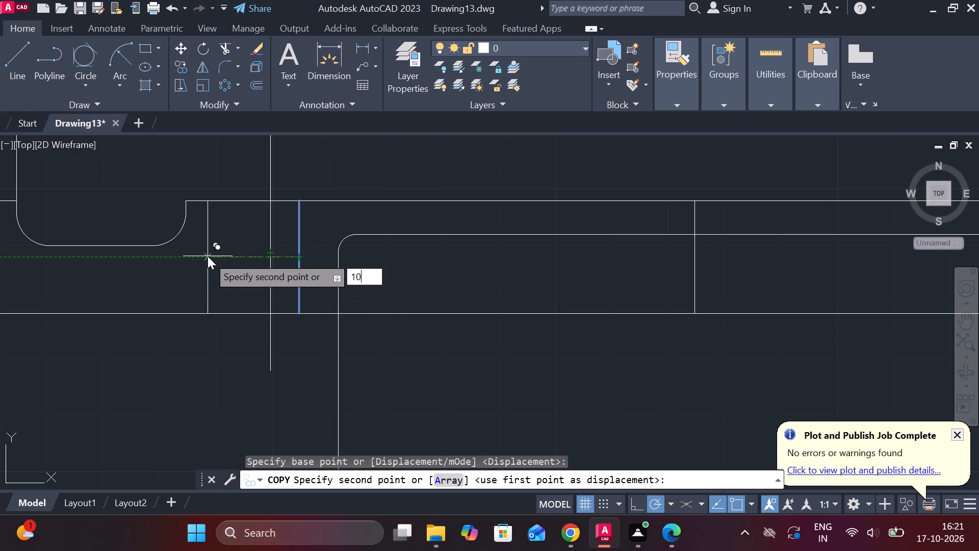
key("Return")
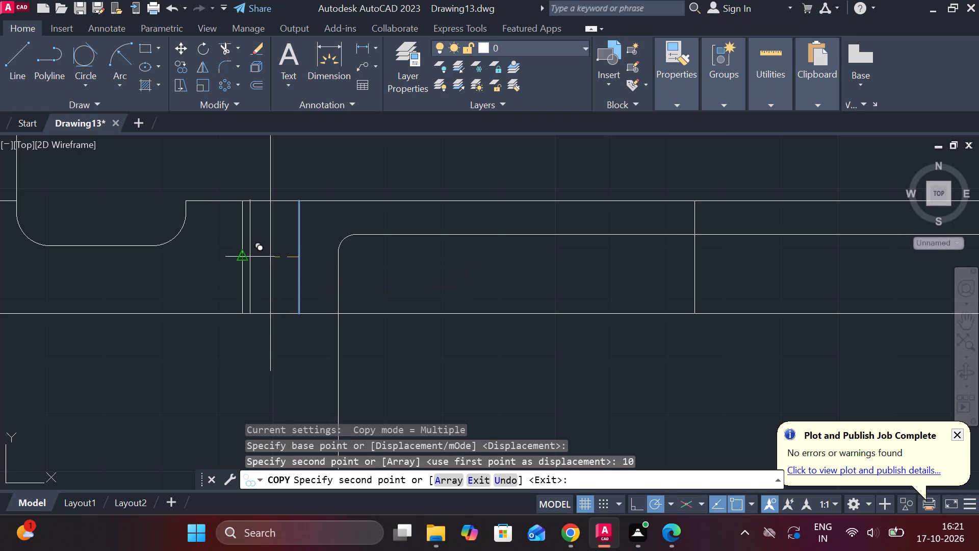
key("9")
key("period")
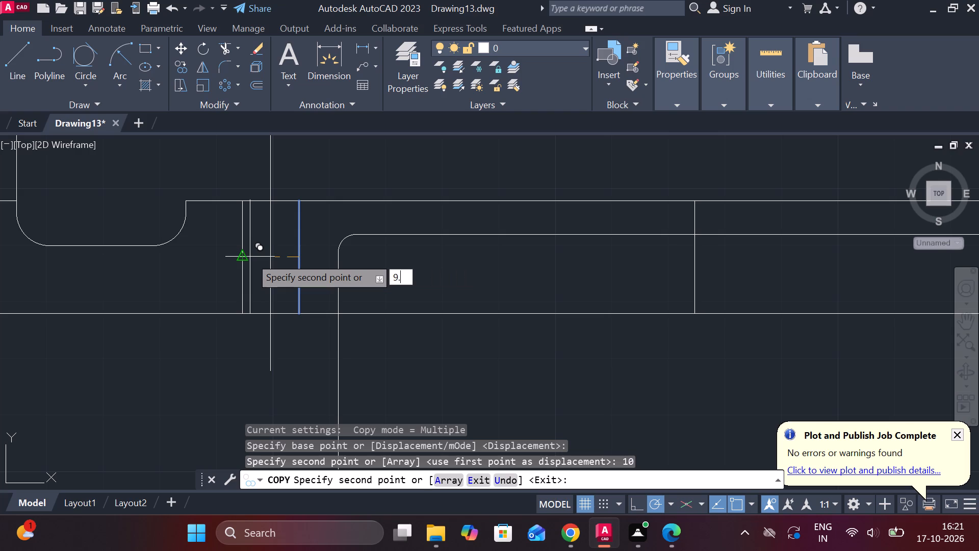
key("5")
key("Return")
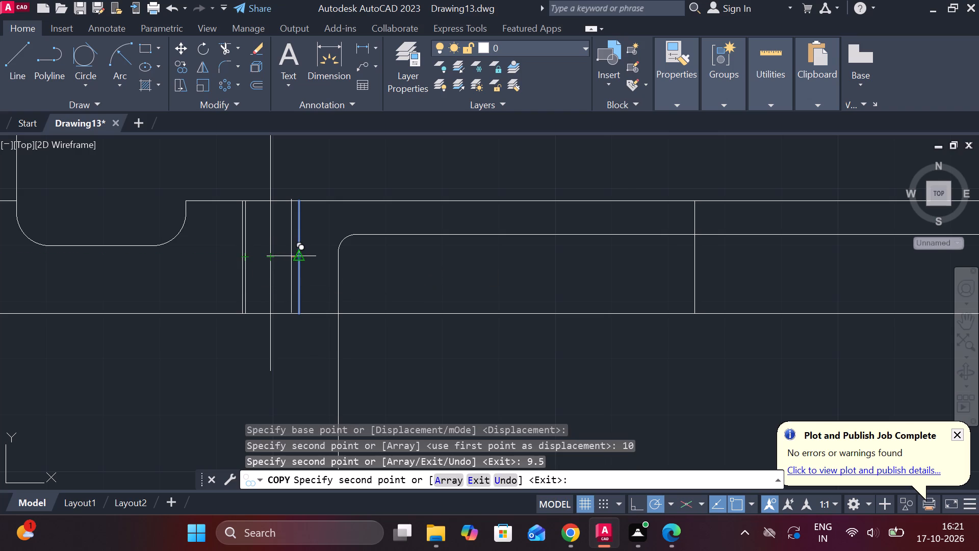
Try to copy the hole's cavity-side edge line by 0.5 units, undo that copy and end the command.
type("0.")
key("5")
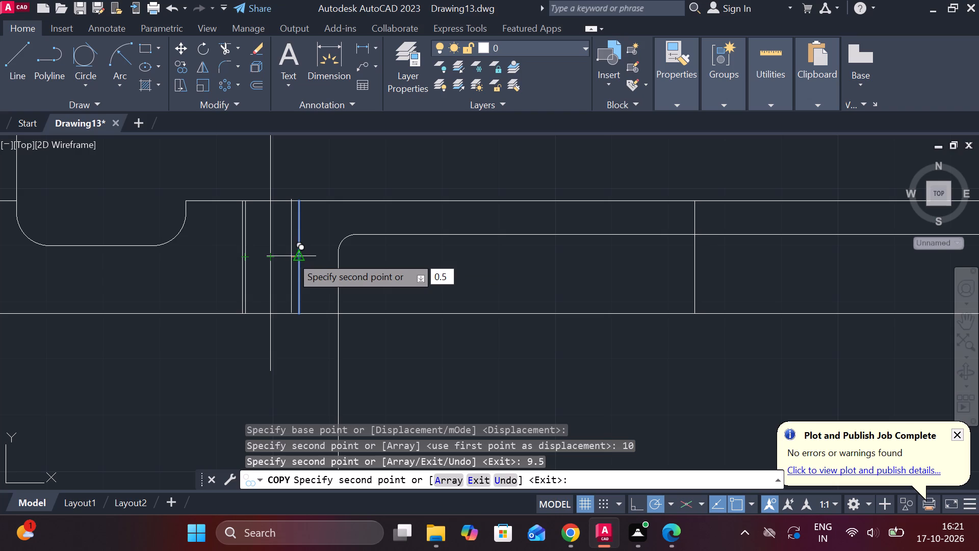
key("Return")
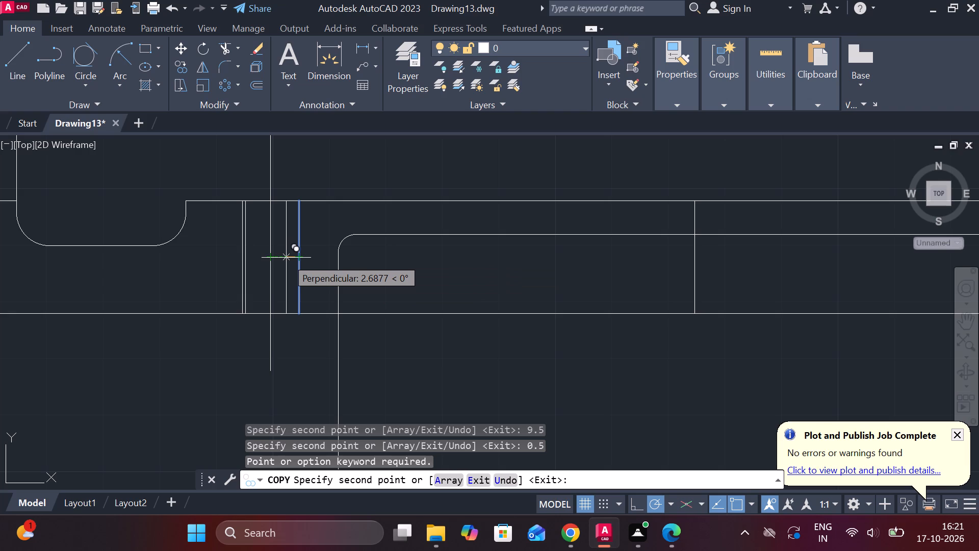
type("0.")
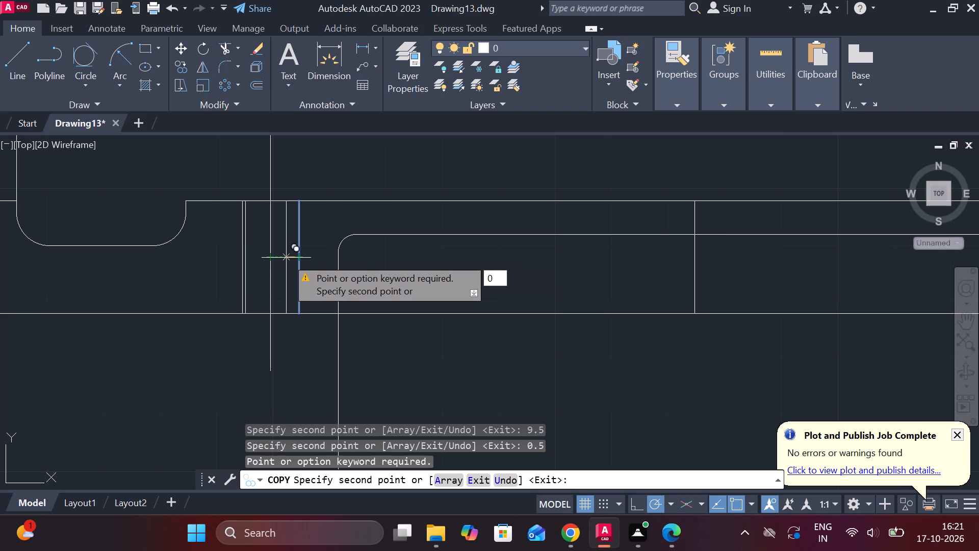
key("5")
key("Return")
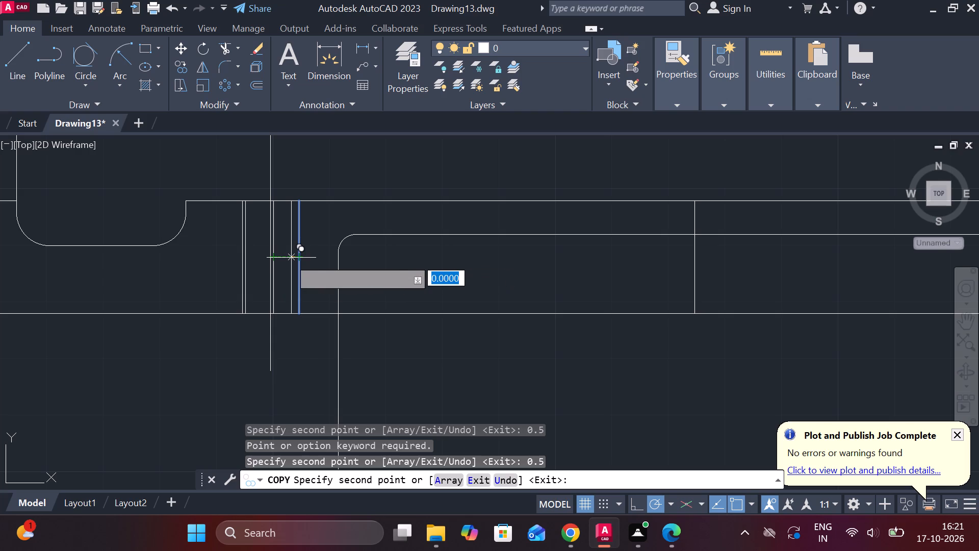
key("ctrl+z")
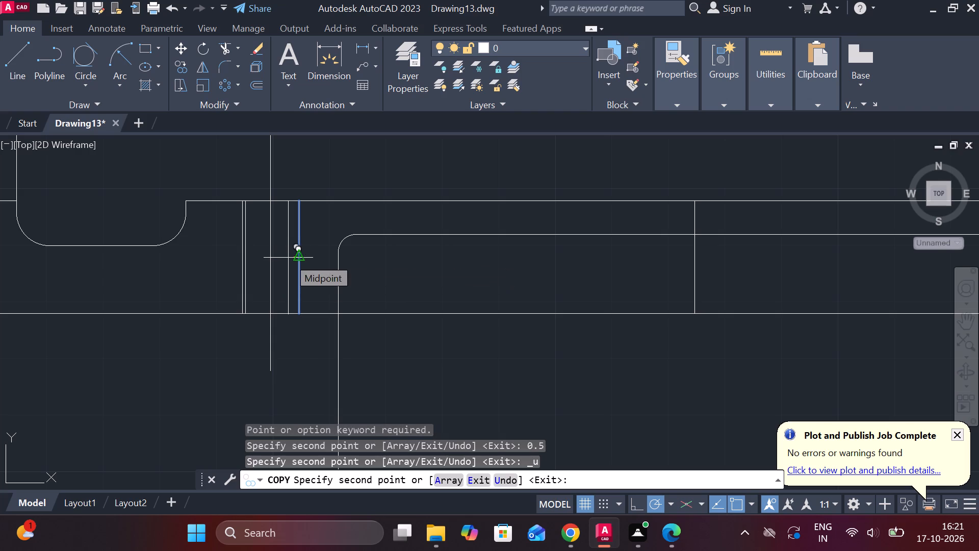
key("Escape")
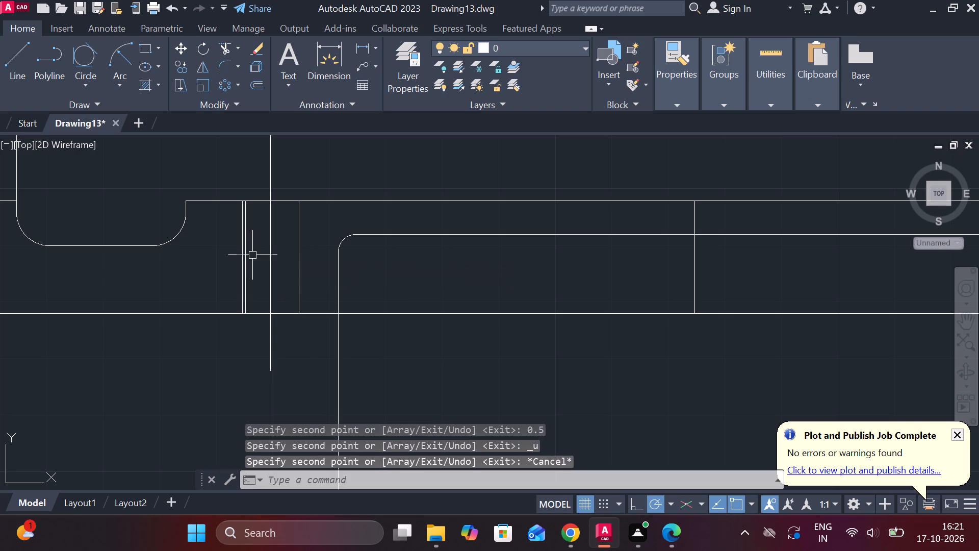
Copy the inner vertical line on the hole's recess side 9 units toward the cavity.
scroll(254, 251, "up", 2)
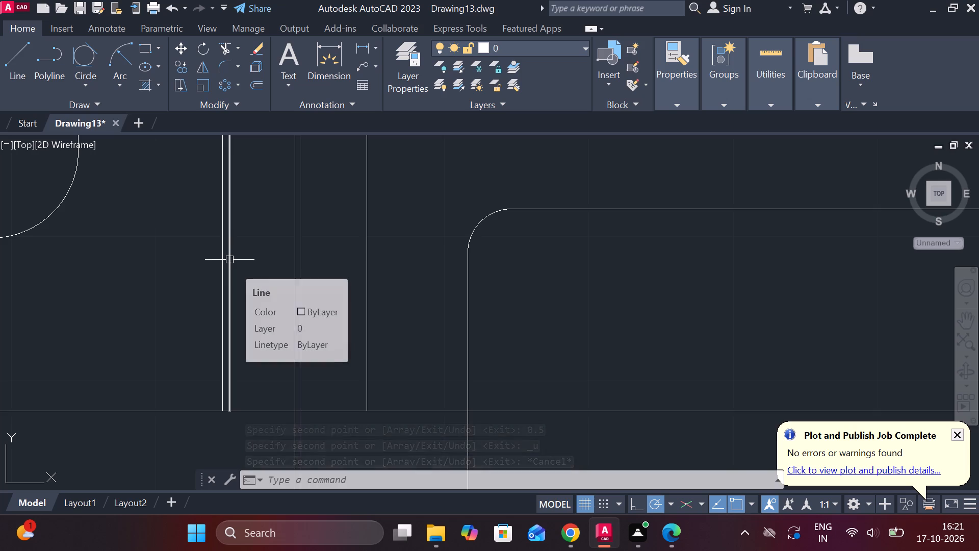
left_click(229, 260)
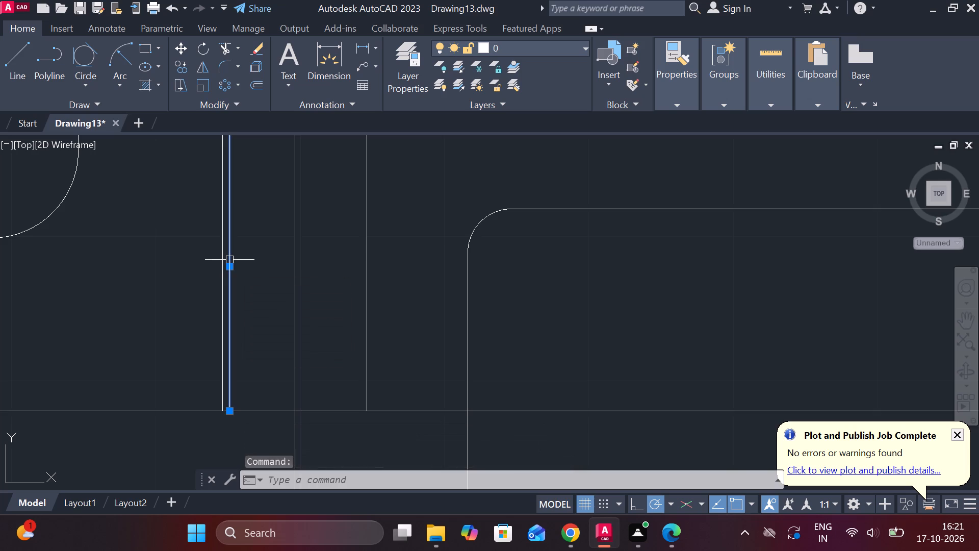
left_click(184, 69)
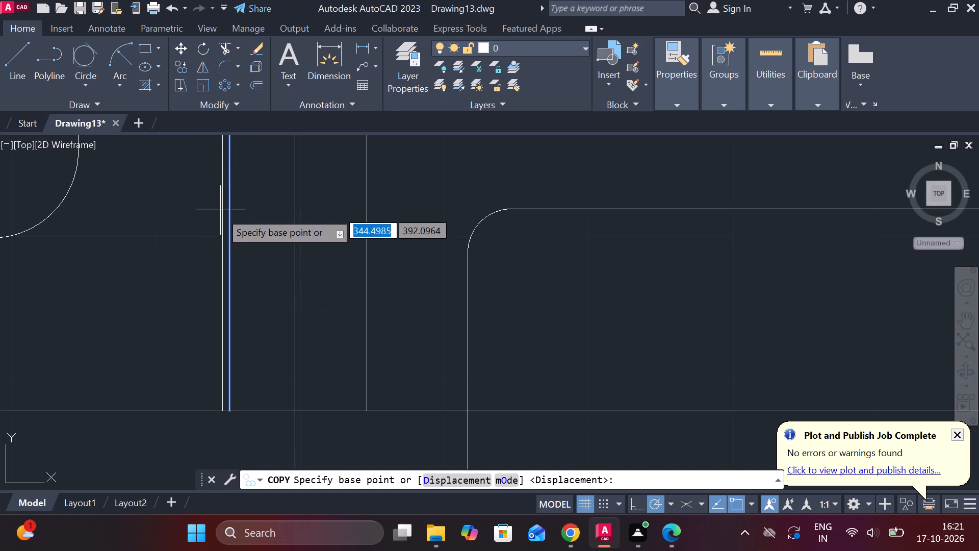
left_click(231, 264)
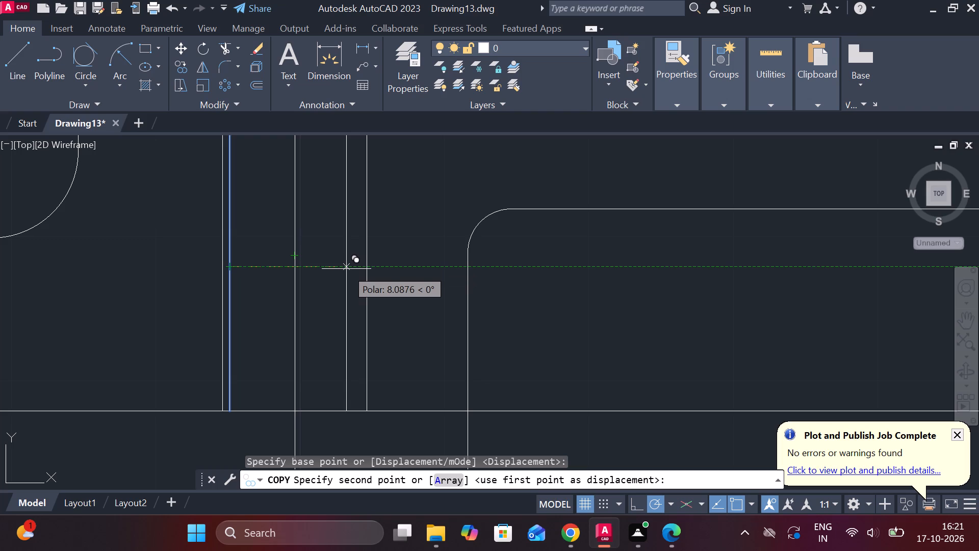
key("9")
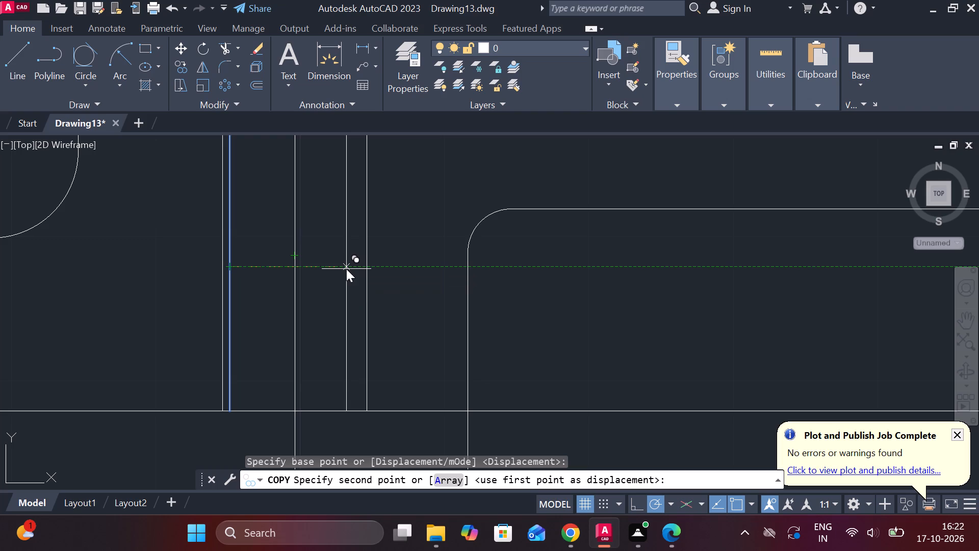
key("Return")
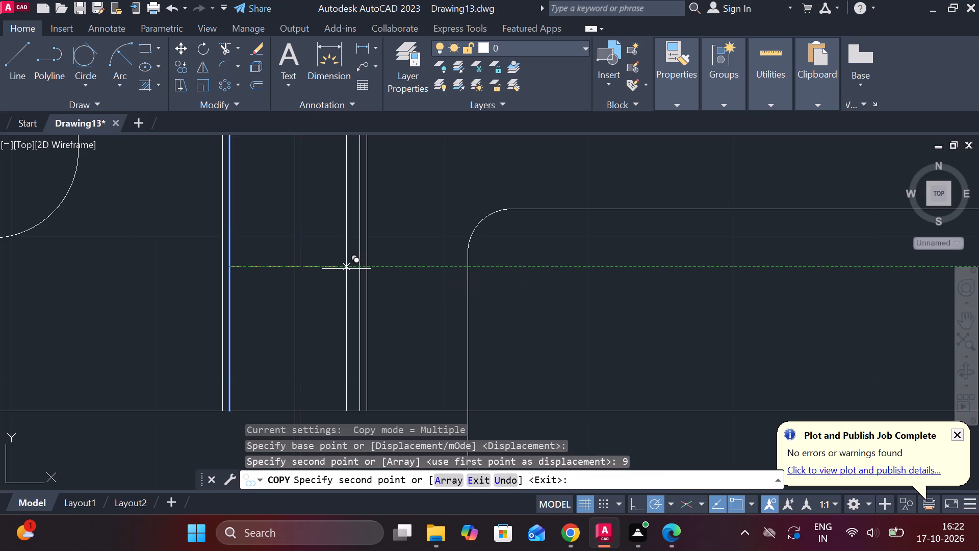
scroll(346, 269, "down", 2)
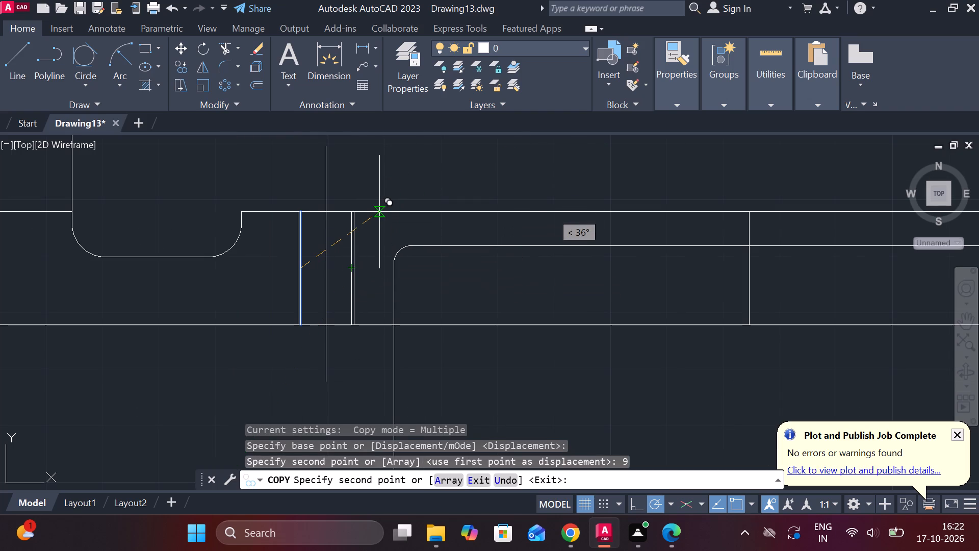
key("Escape")
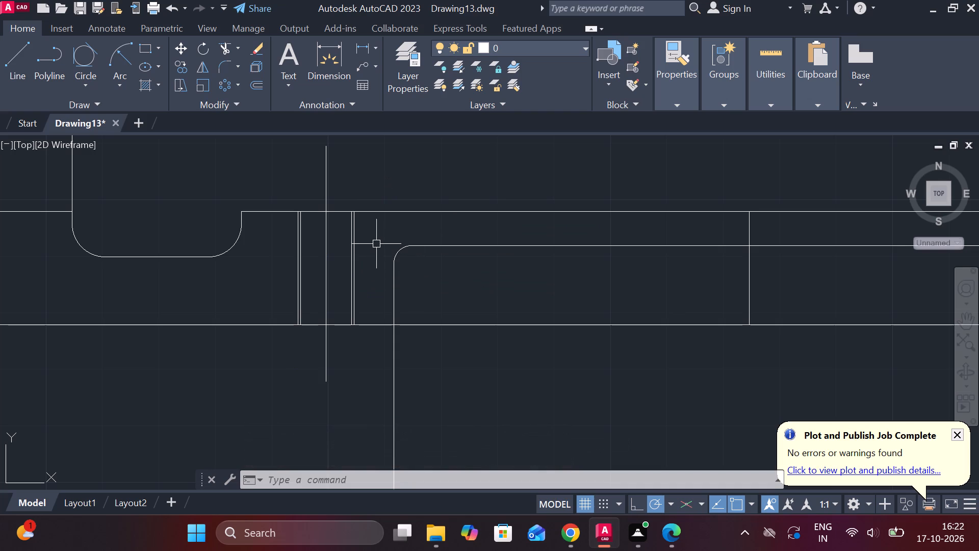
Measure the vertical distance between the upper wall's underside and the lower stepped wall line at the flange's outer edge.
scroll(272, 231, "down", 3)
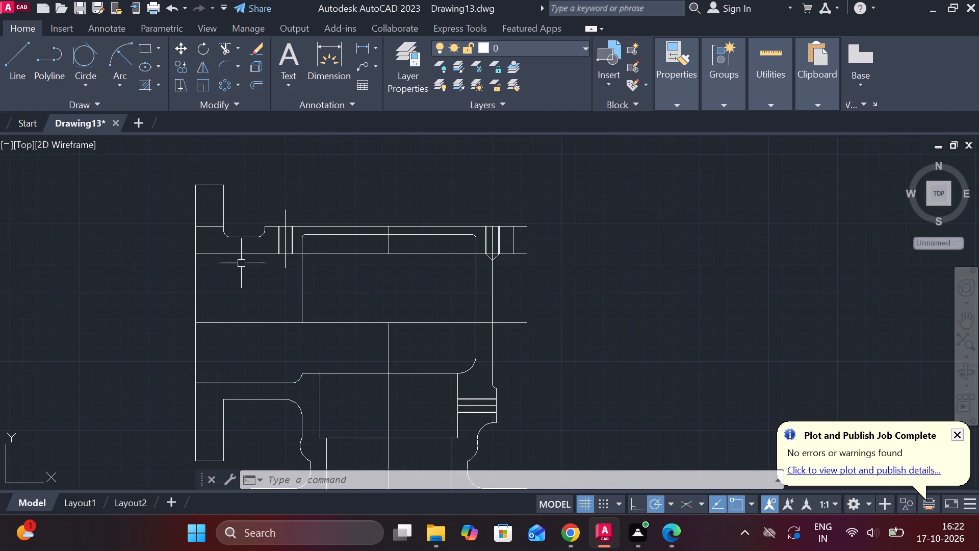
left_click(362, 44)
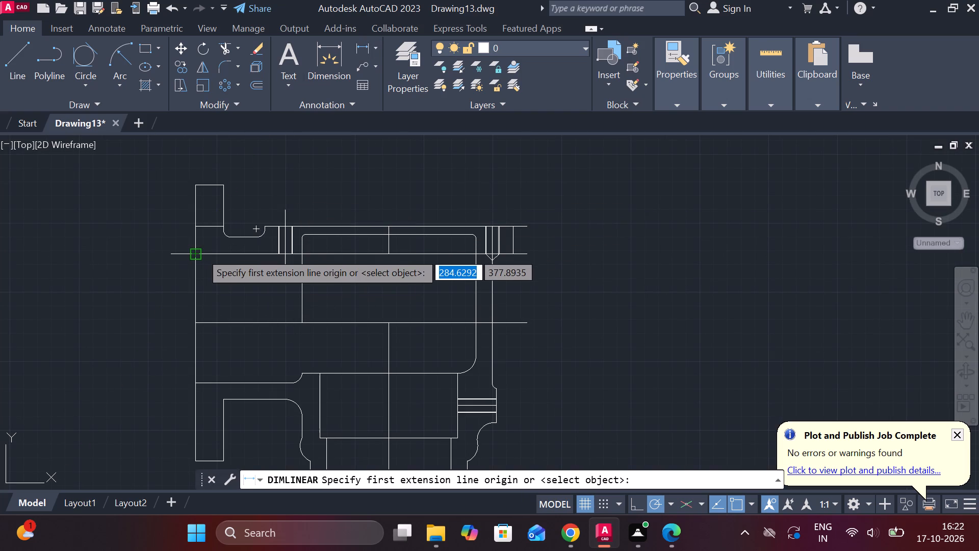
left_click(200, 252)
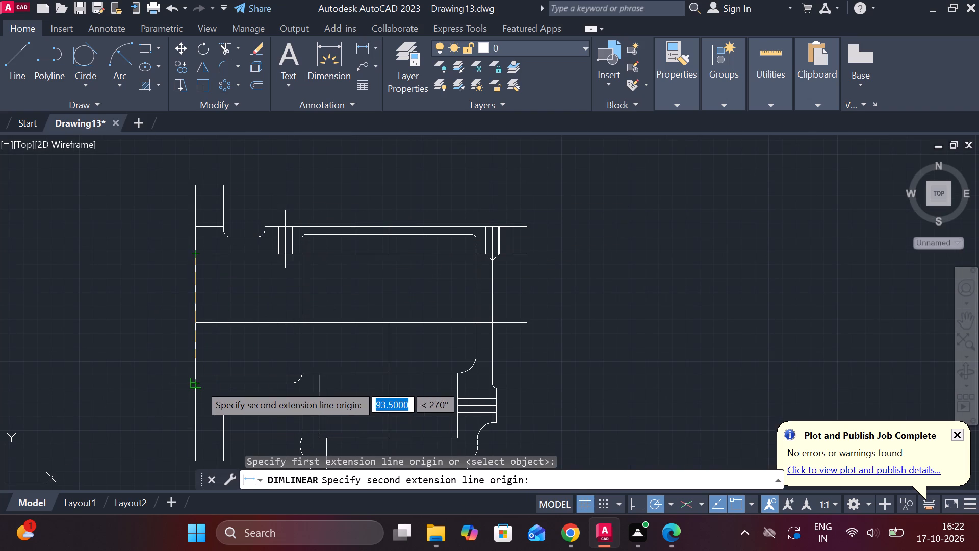
left_click(199, 384)
scroll(167, 380, "up", 3)
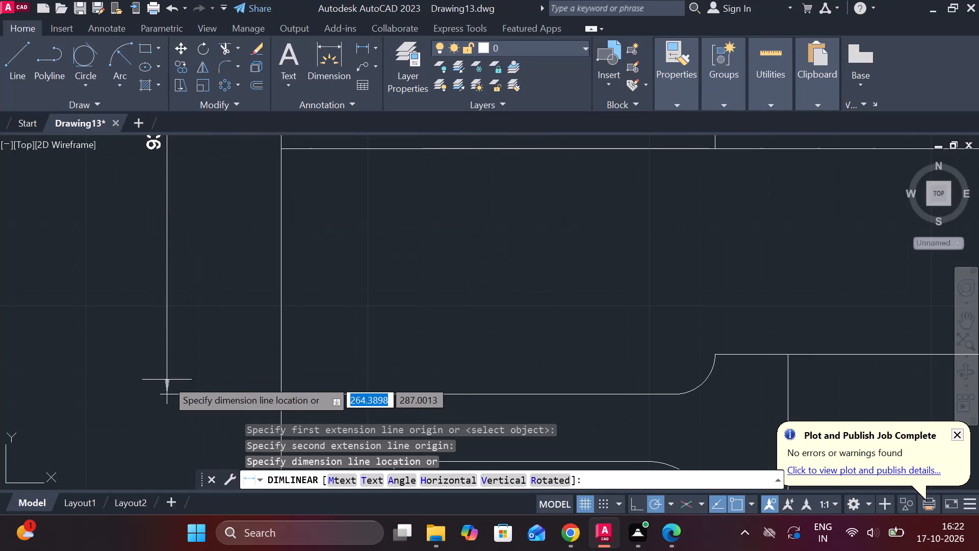
scroll(181, 346, "down", 1)
scroll(184, 281, "down", 1)
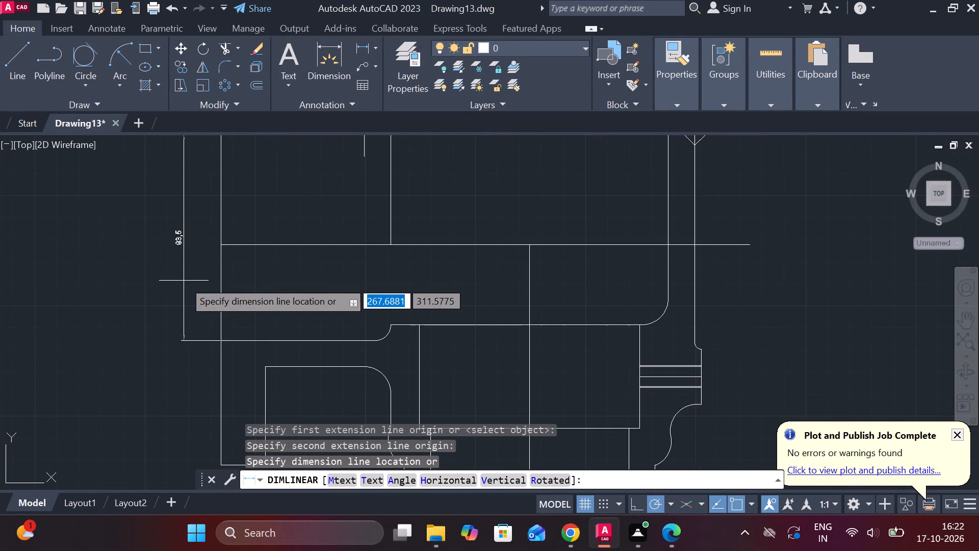
scroll(184, 281, "up", 1)
scroll(184, 281, "down", 2)
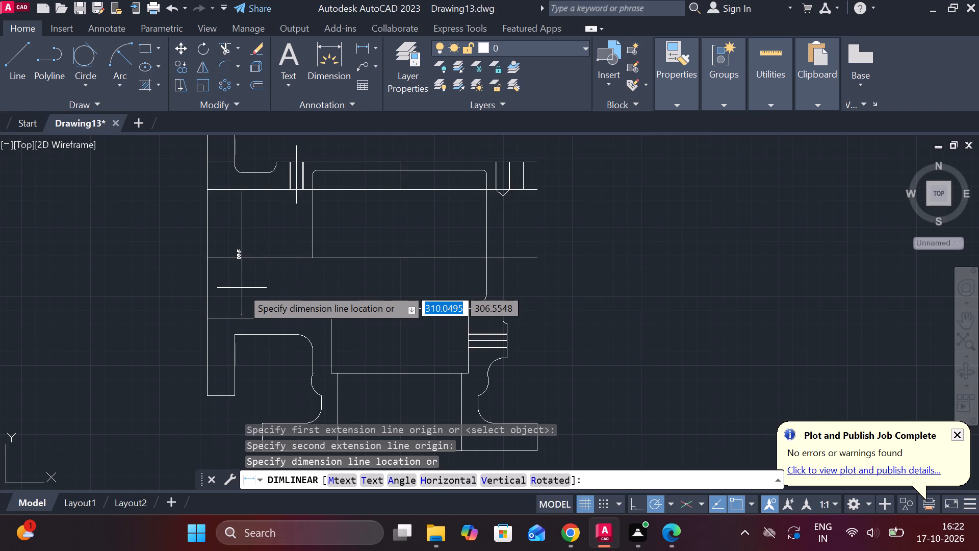
scroll(242, 288, "down", 1)
scroll(242, 288, "up", 1)
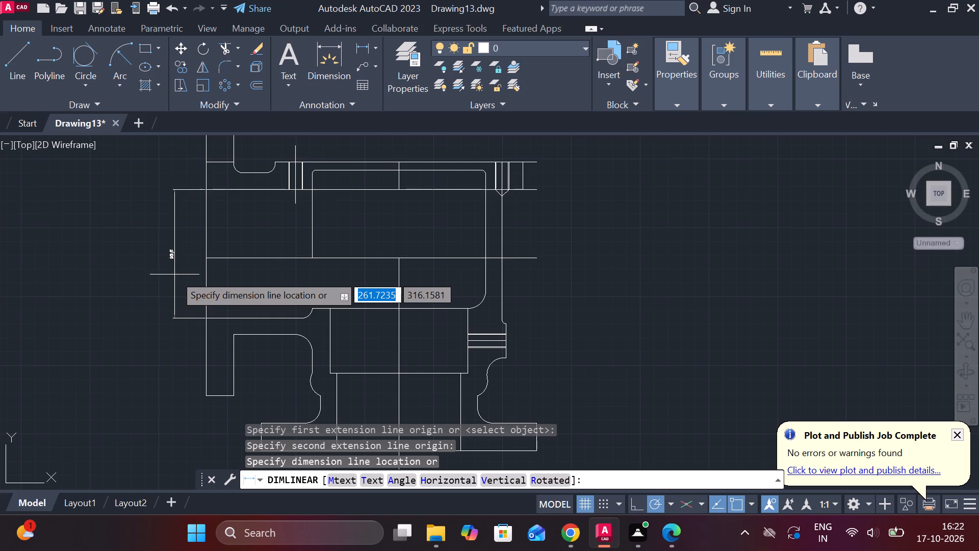
key("Escape")
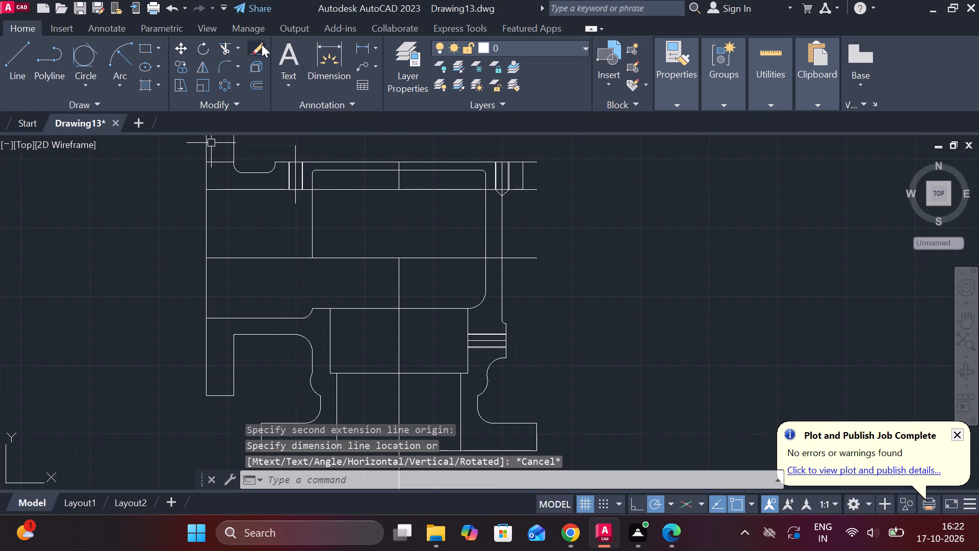
Measure the side flange's full height from its bottom outer corner to its top outer corner.
left_click(364, 46)
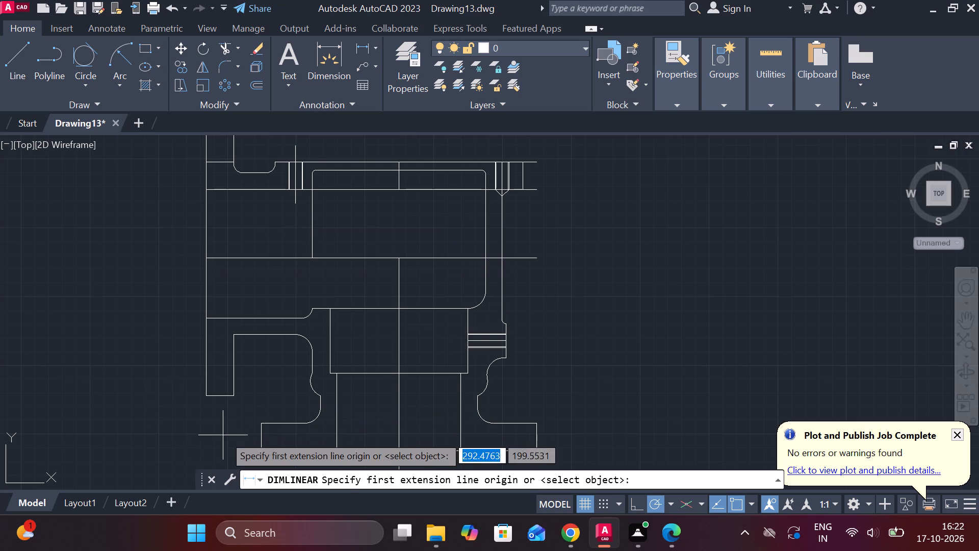
left_click(204, 397)
scroll(186, 180, "down", 2)
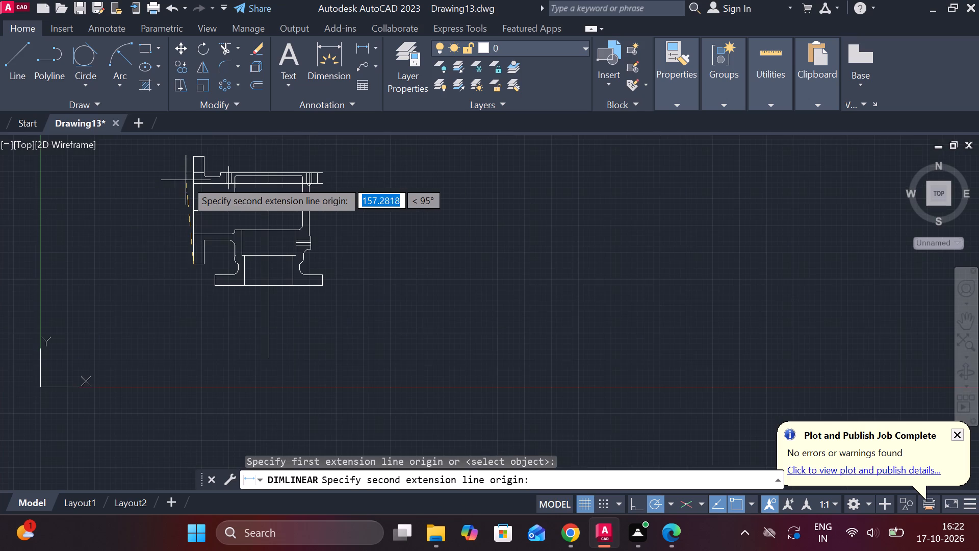
left_click(192, 155)
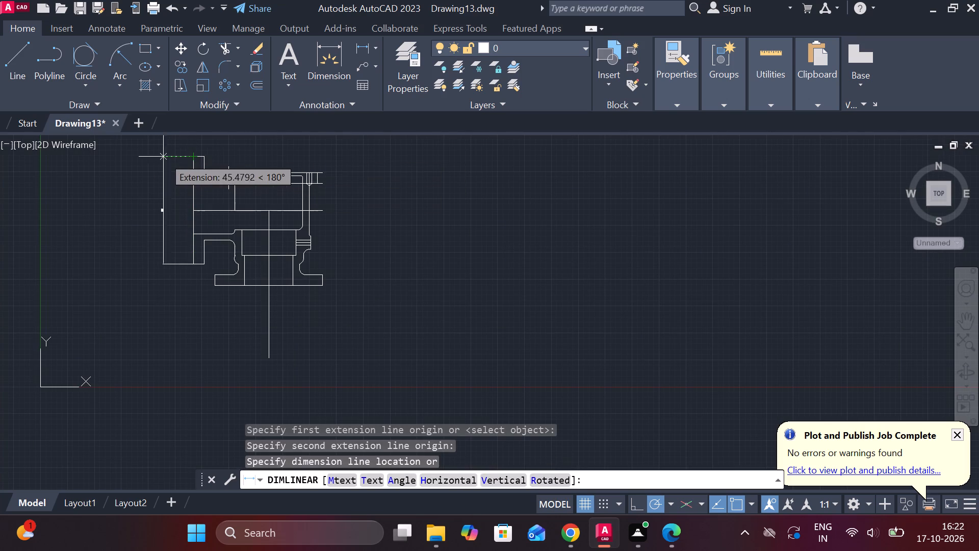
scroll(149, 157, "up", 4)
scroll(149, 157, "down", 2)
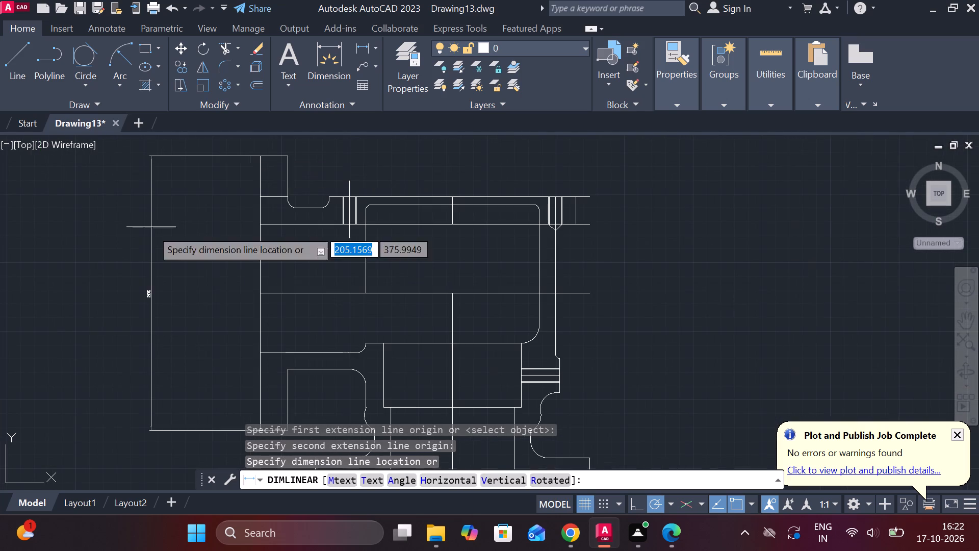
scroll(153, 292, "up", 3)
scroll(153, 292, "down", 4)
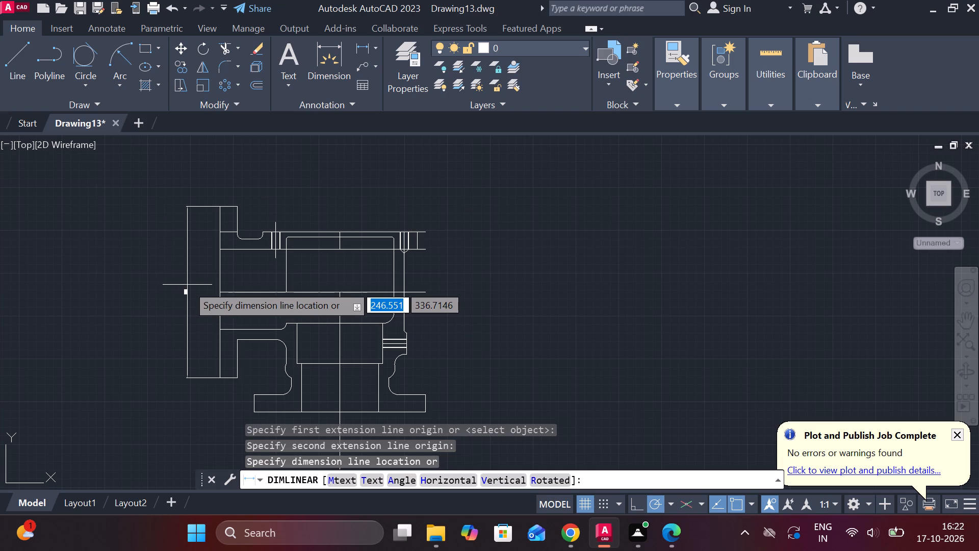
key("Escape")
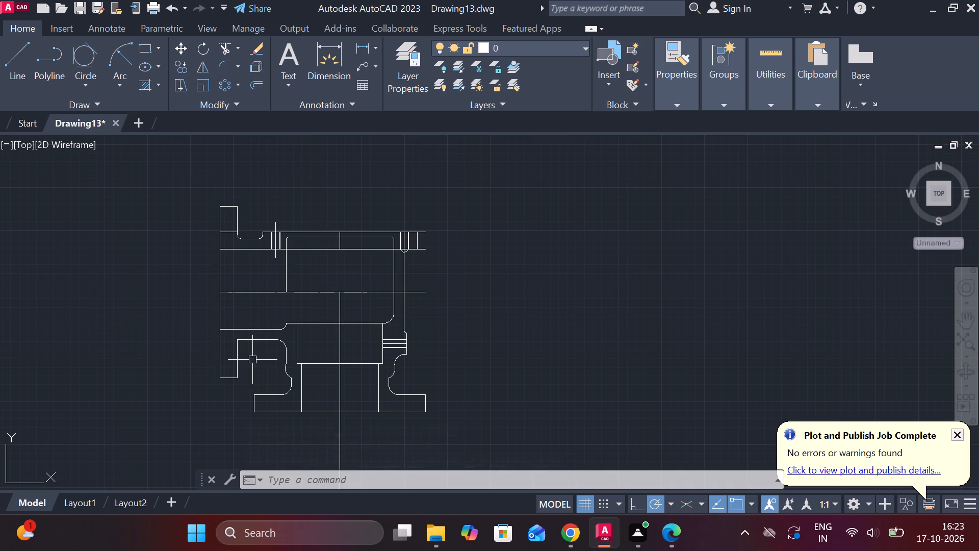
Measure the vertical opening again between the midpoint of the upper wall's underside and the lower wall line.
scroll(237, 282, "up", 2)
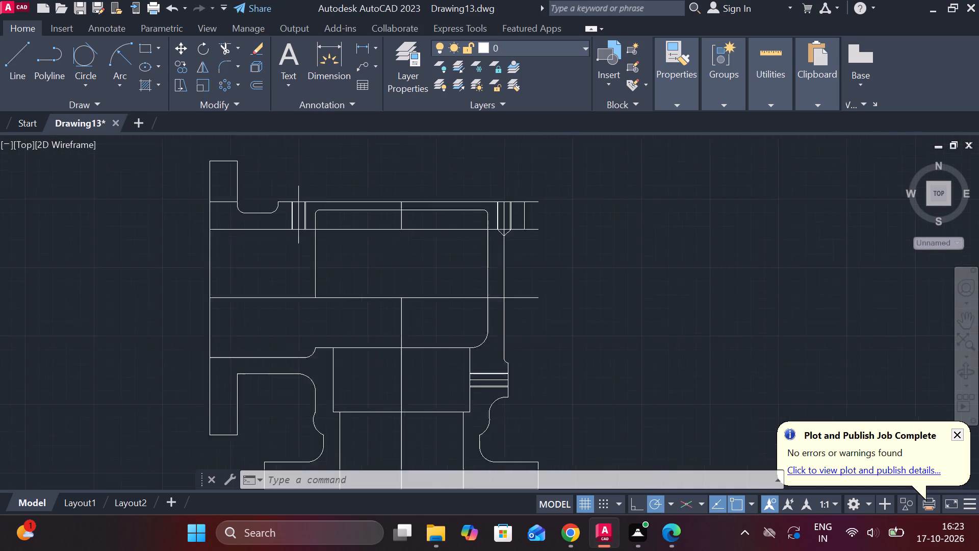
scroll(237, 282, "up", 1)
scroll(237, 282, "down", 1)
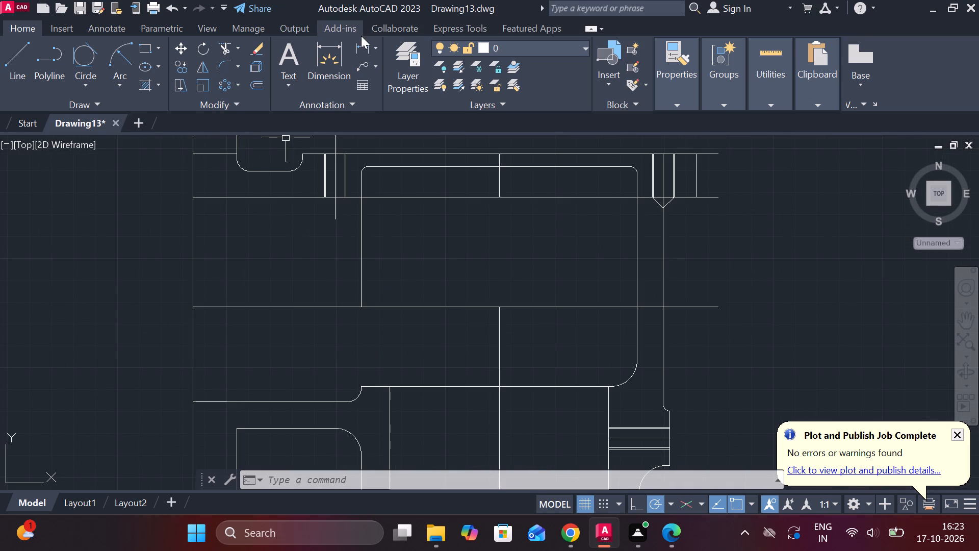
left_click(361, 47)
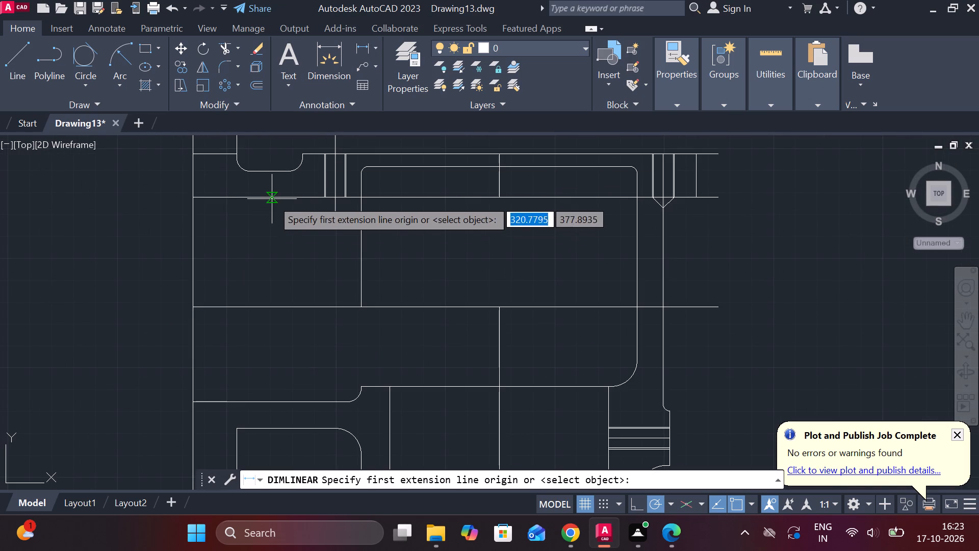
left_click(272, 199)
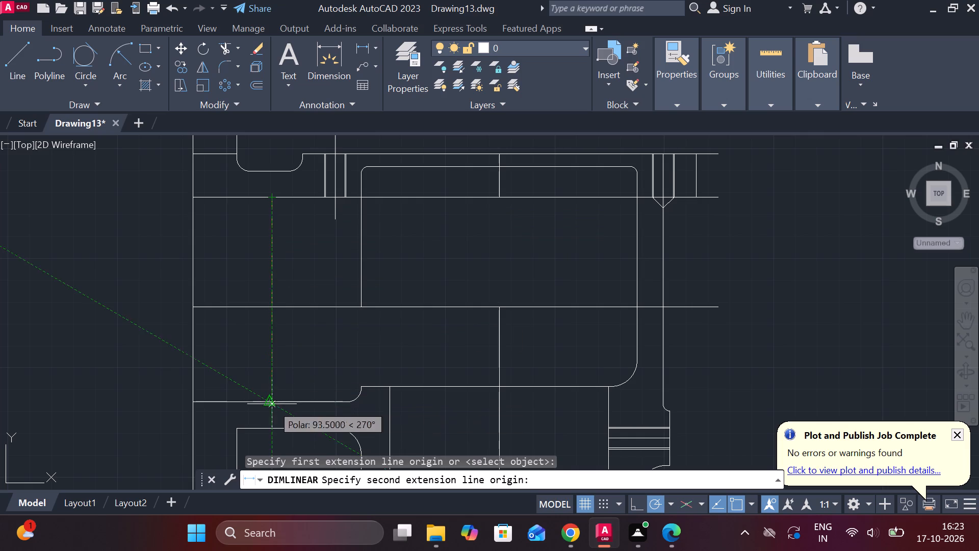
left_click(266, 402)
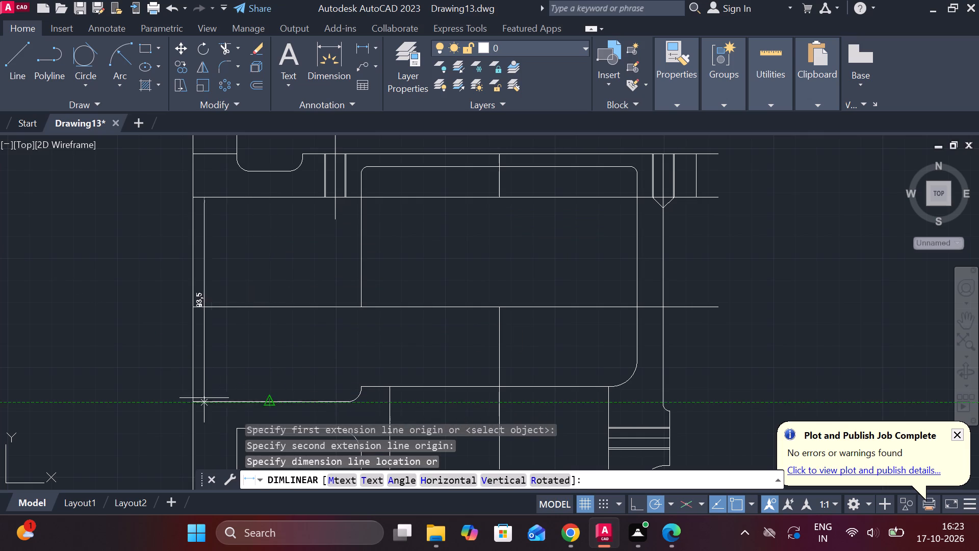
scroll(174, 392, "up", 2)
scroll(174, 392, "down", 3)
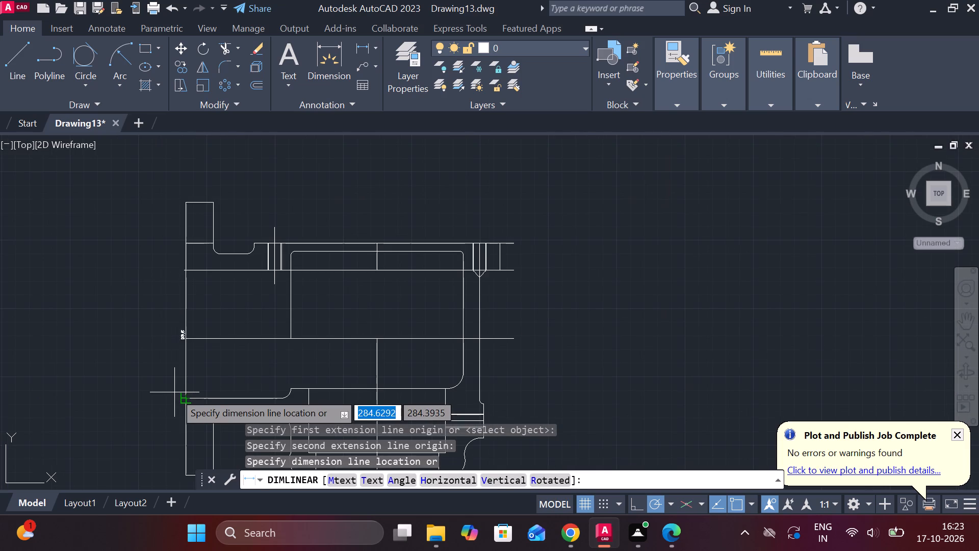
scroll(174, 392, "up", 1)
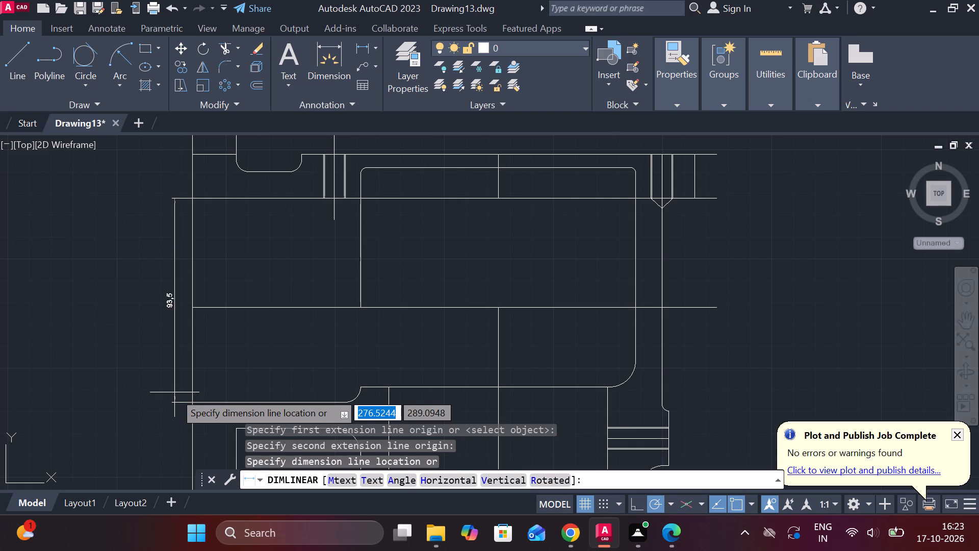
key("Escape")
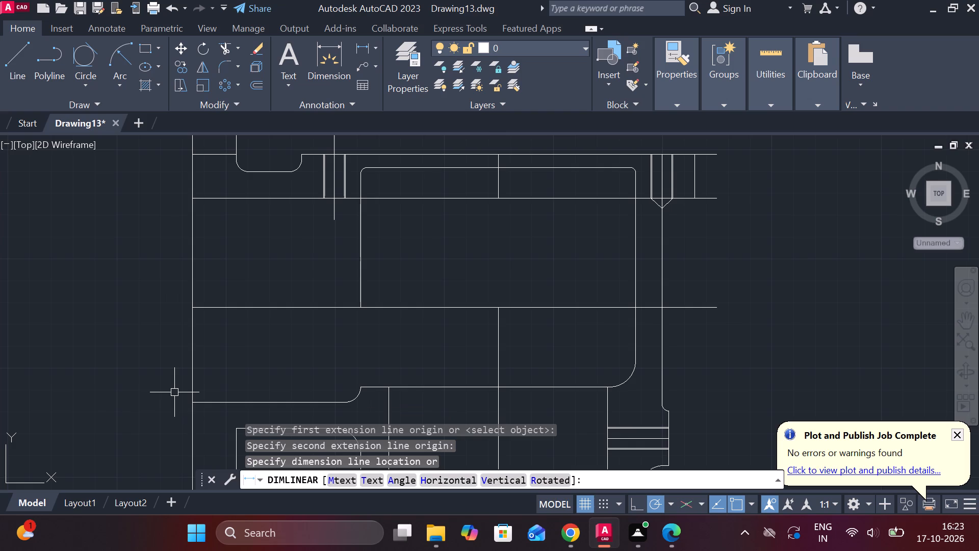
Fillet the corner between the upper wall's underside and the cavity's vertical edge beside the threaded hole with radius 3.
left_click(224, 67)
left_click(523, 481)
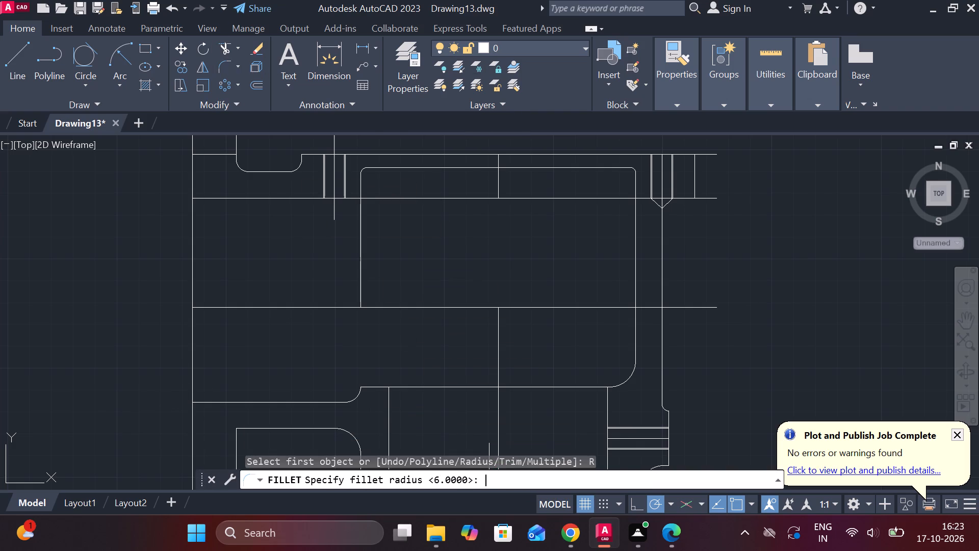
key("3")
key("Return")
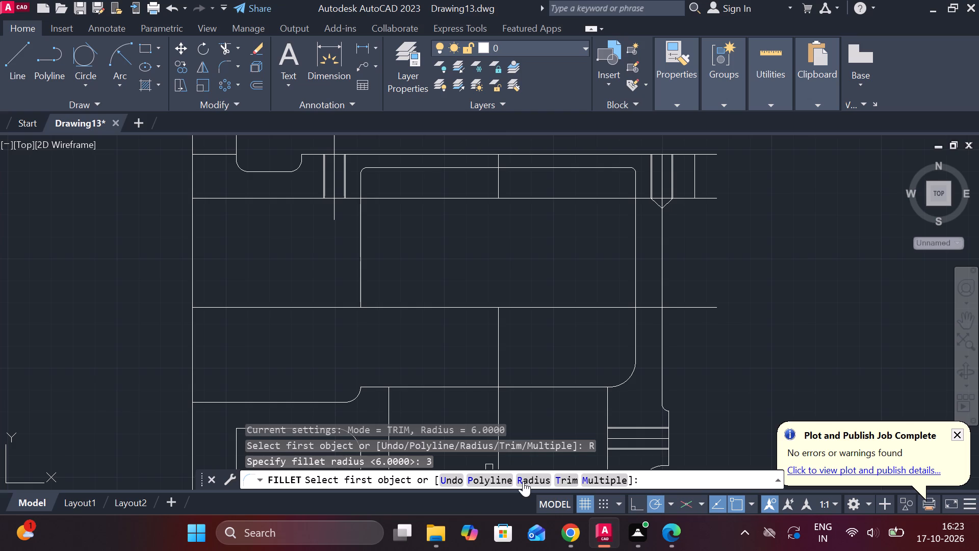
scroll(351, 201, "up", 3)
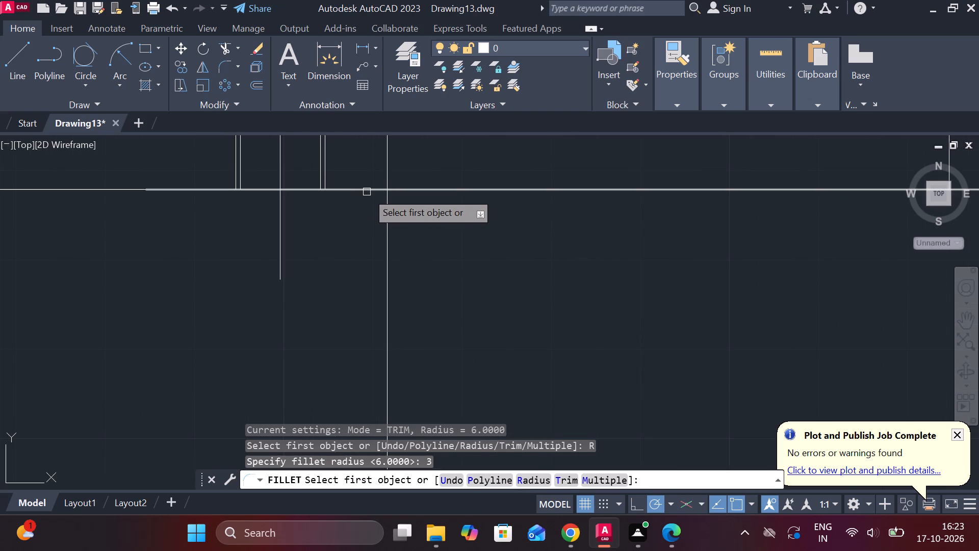
left_click(367, 192)
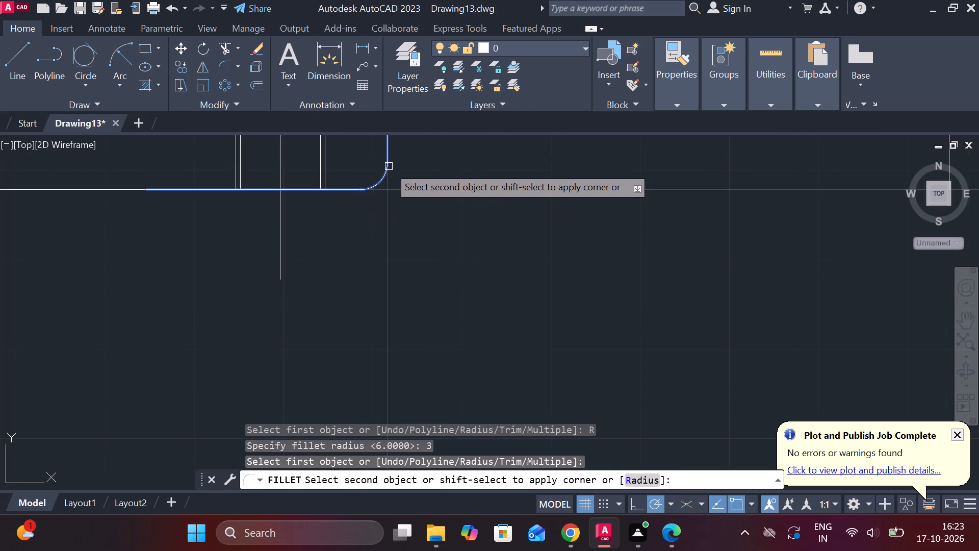
left_click(389, 166)
scroll(415, 189, "down", 3)
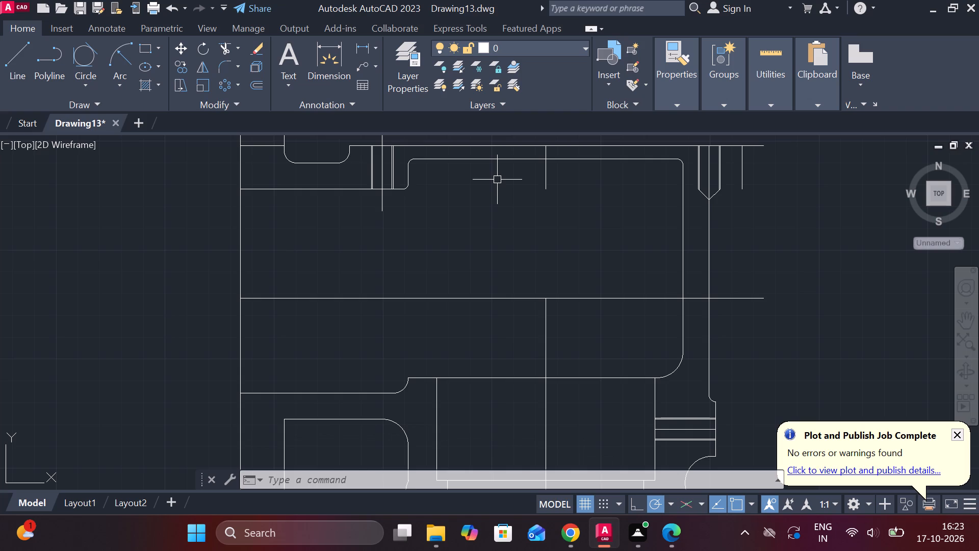
key("Escape")
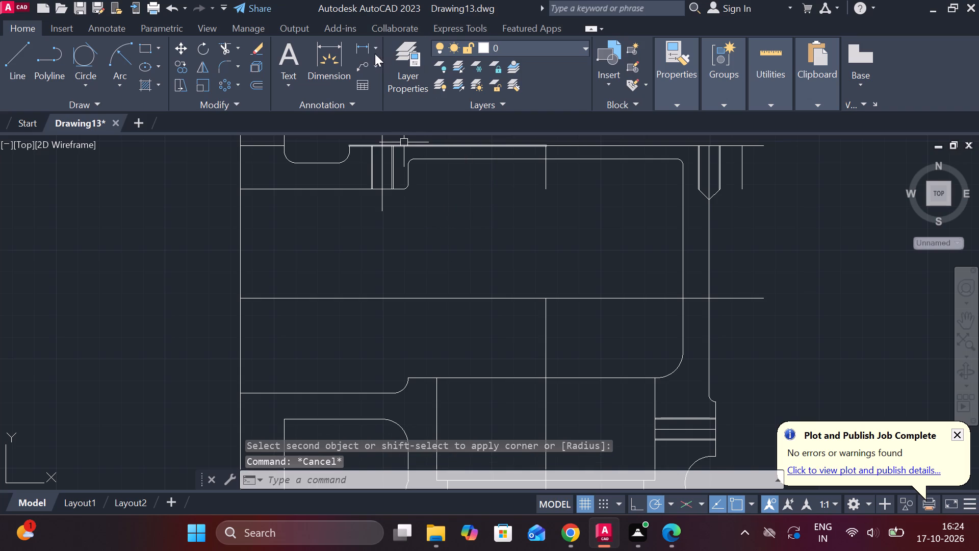
Measure the cavity's horizontal width between its two vertical side edges just below the upper fillets.
left_click(358, 49)
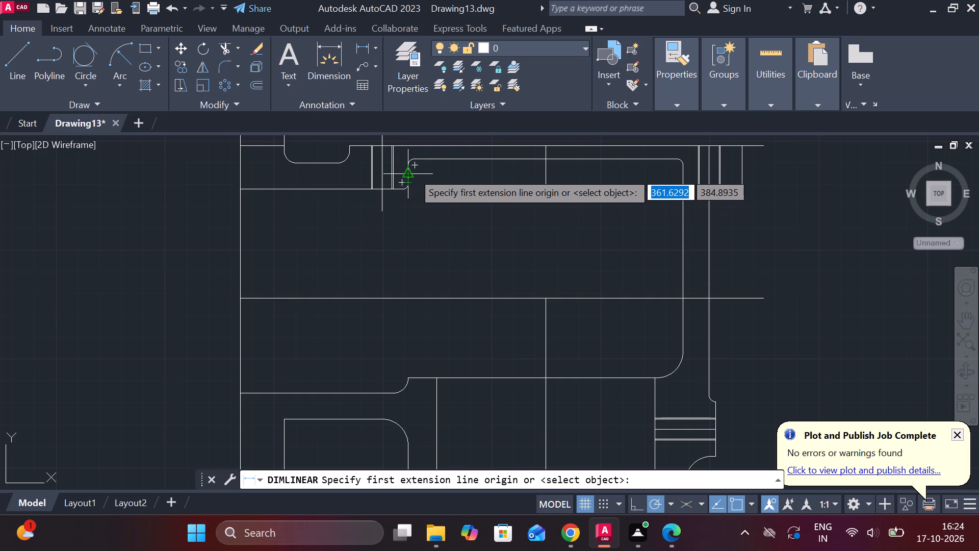
left_click(413, 172)
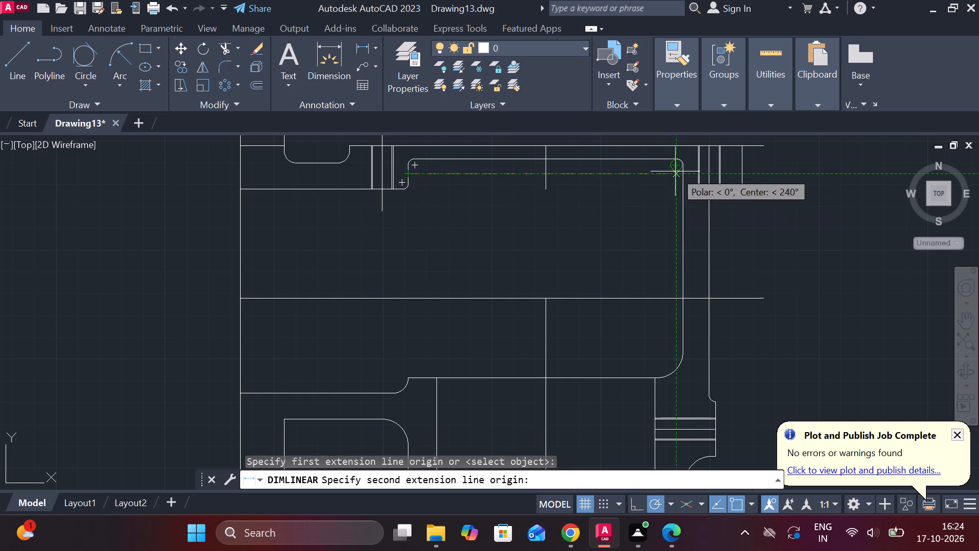
left_click(685, 172)
scroll(630, 202, "up", 2)
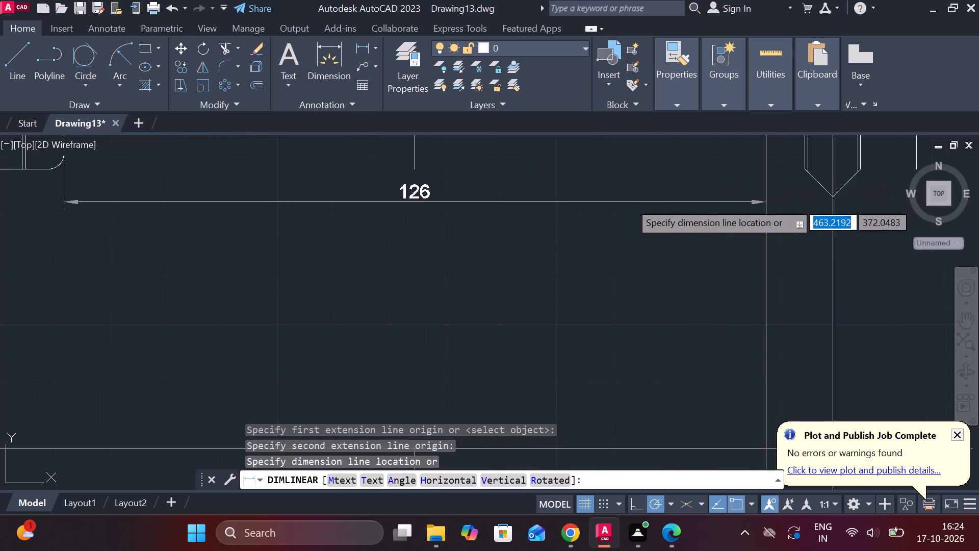
scroll(630, 202, "down", 2)
key("Escape")
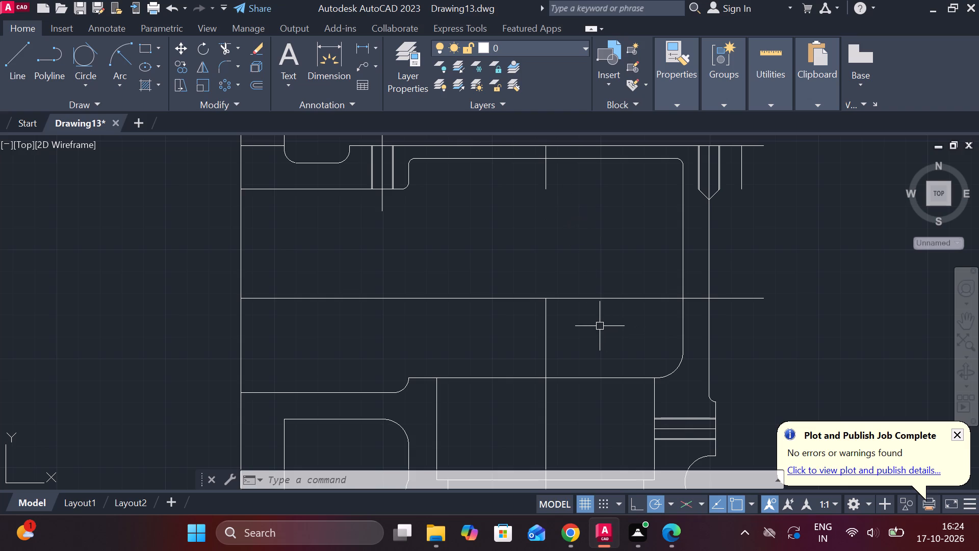
Measure the upper wall's vertical thickness beside the side flange, from its top line to its underside line.
scroll(599, 326, "down", 3)
scroll(657, 352, "up", 2)
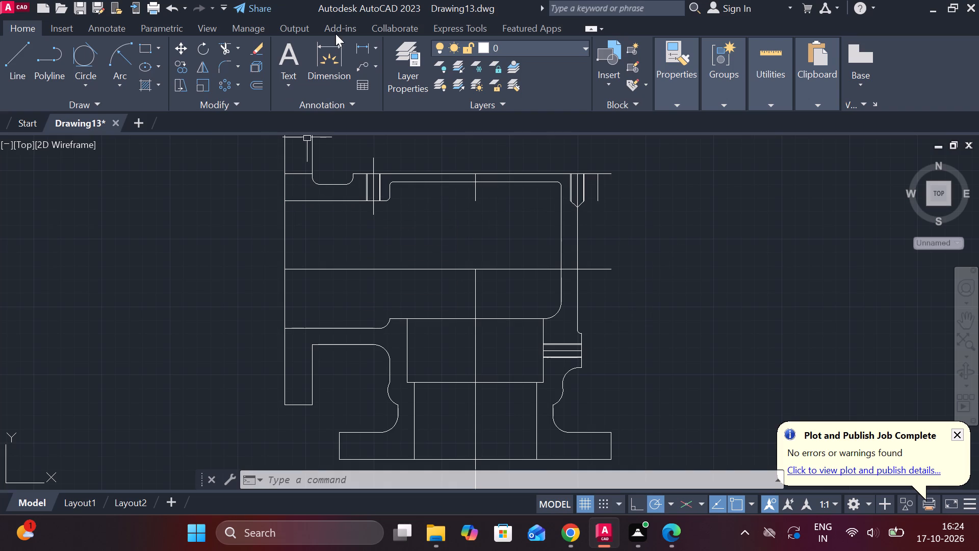
left_click(370, 46)
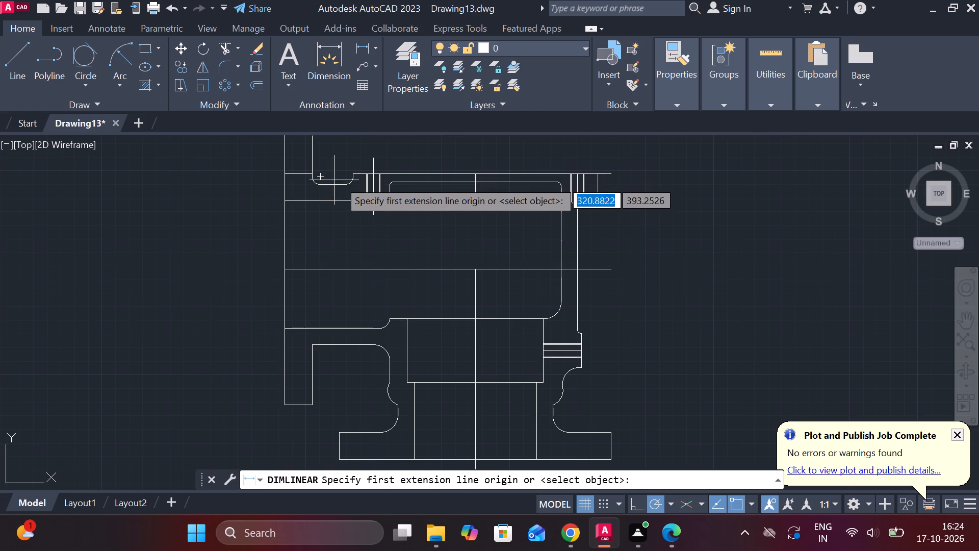
left_click(295, 175)
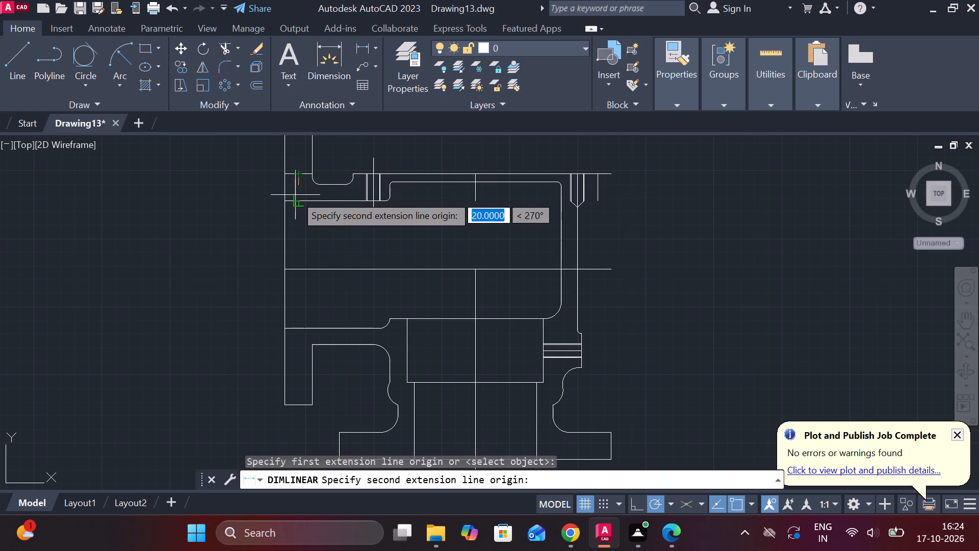
left_click(295, 198)
scroll(249, 193, "up", 3)
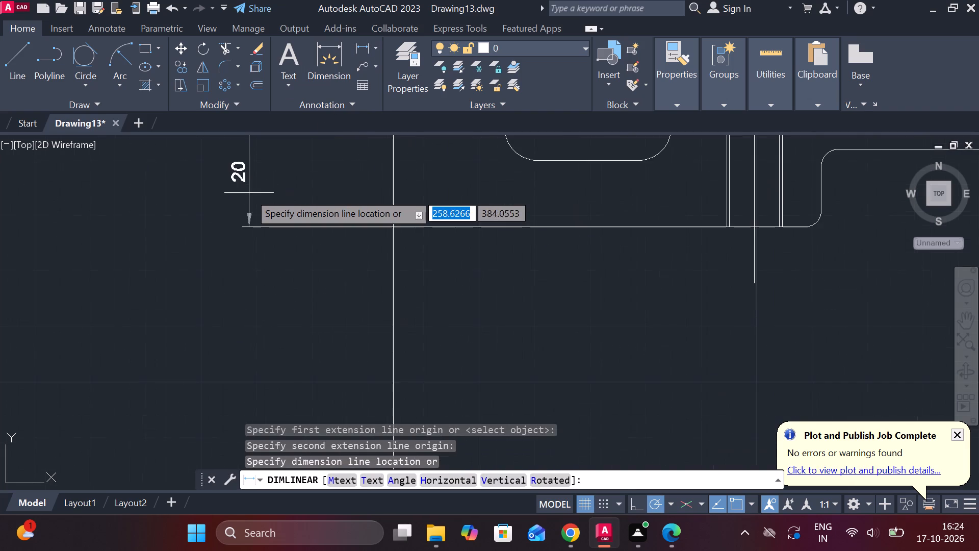
scroll(249, 193, "down", 4)
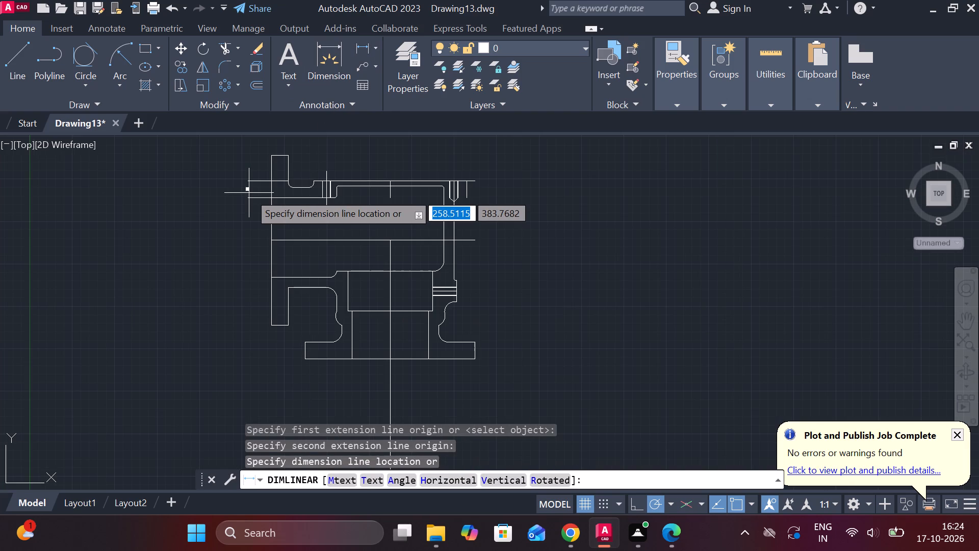
key("Escape")
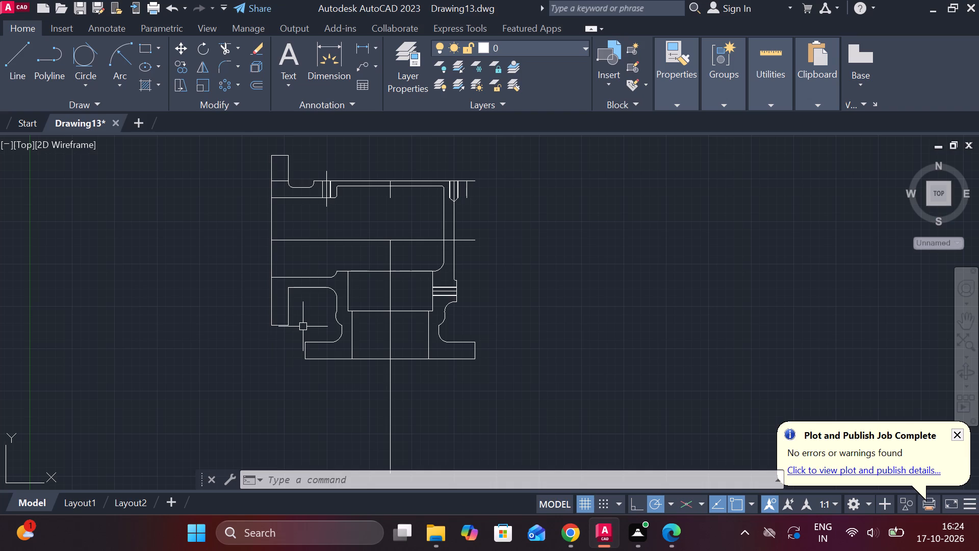
Extend the upper wall's underside line across the cavity and the pointed threaded hole to the short vertical end line.
scroll(405, 155, "up", 1)
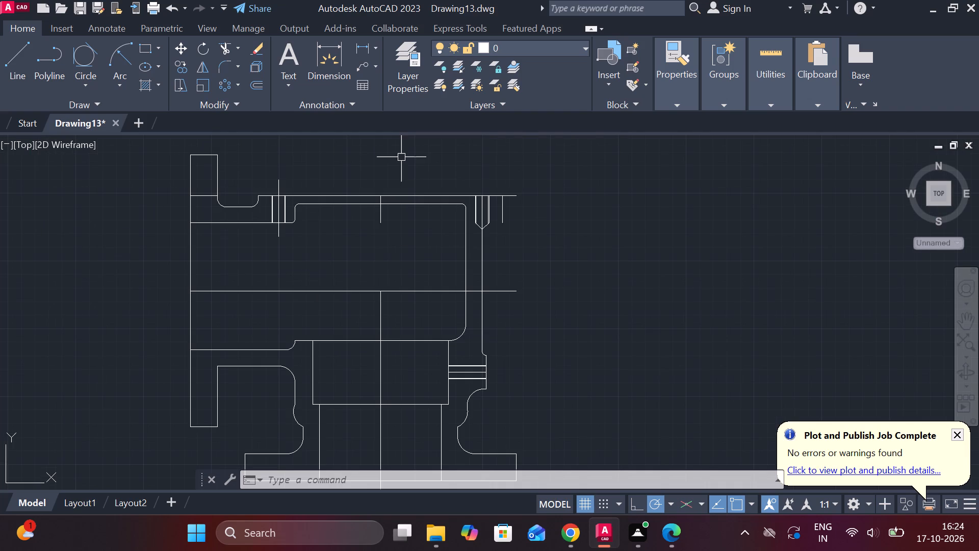
scroll(401, 157, "up", 1)
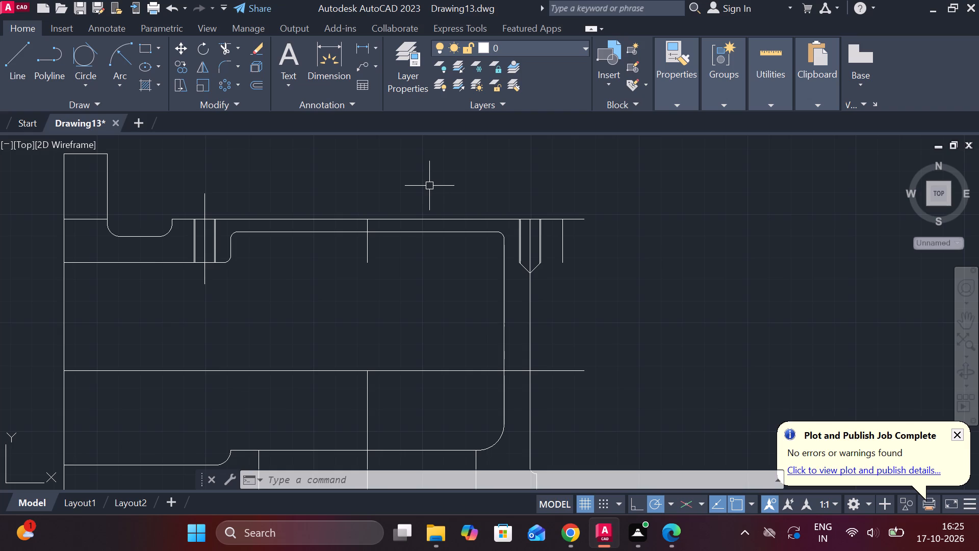
key("3")
key("BackSpace")
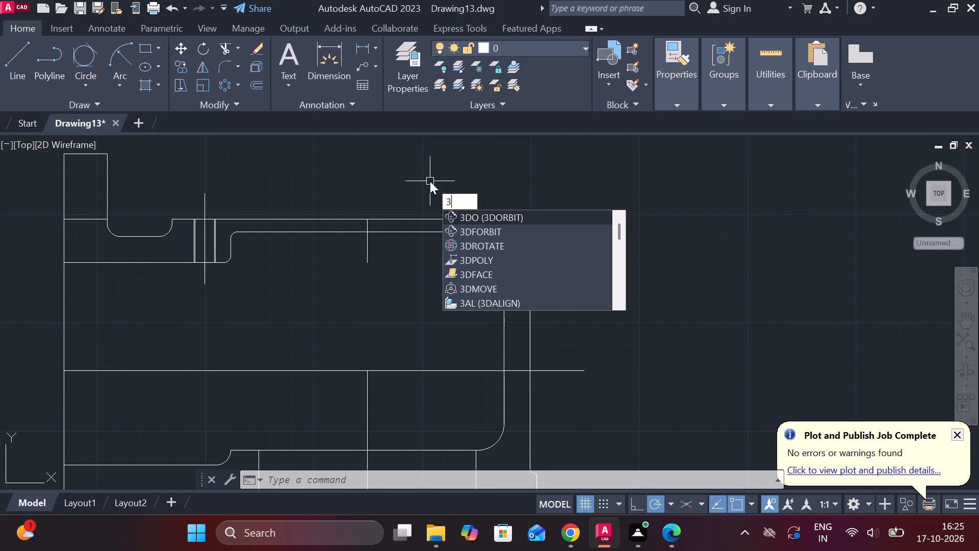
key("BackSpace")
type("EX")
key("Return")
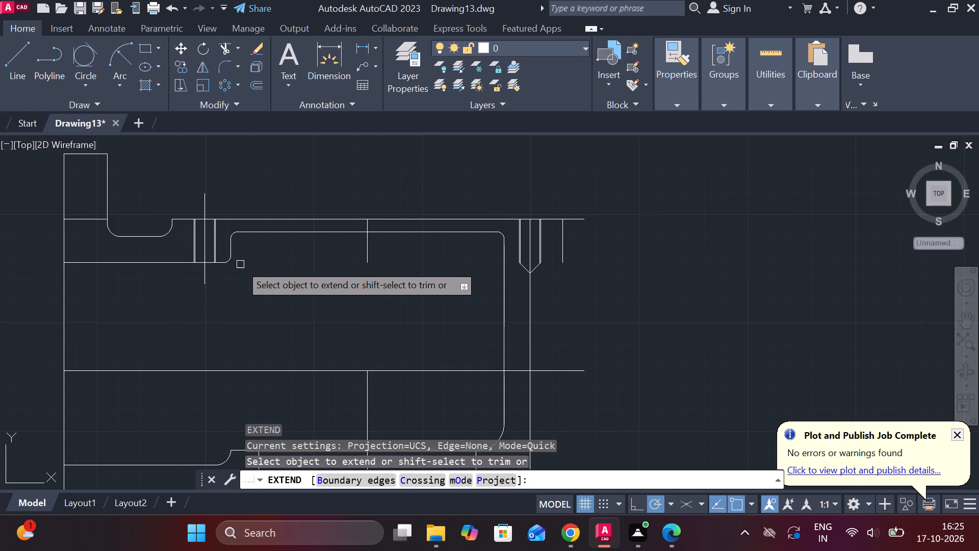
left_click(221, 264)
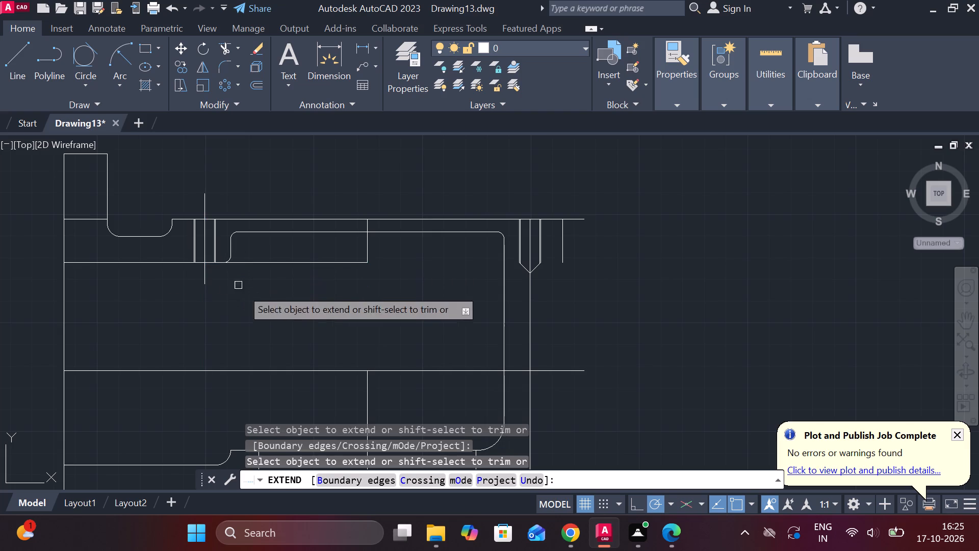
left_click(341, 264)
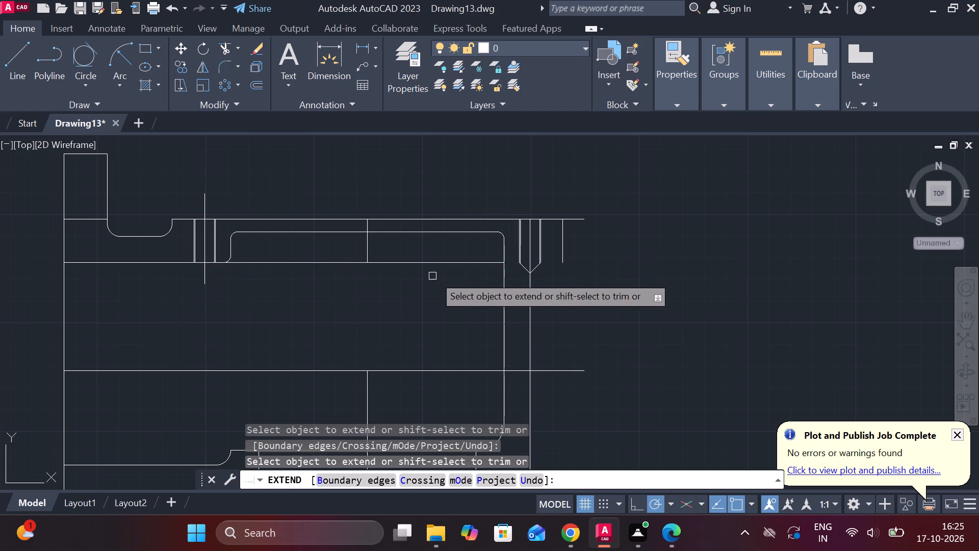
left_click(469, 266)
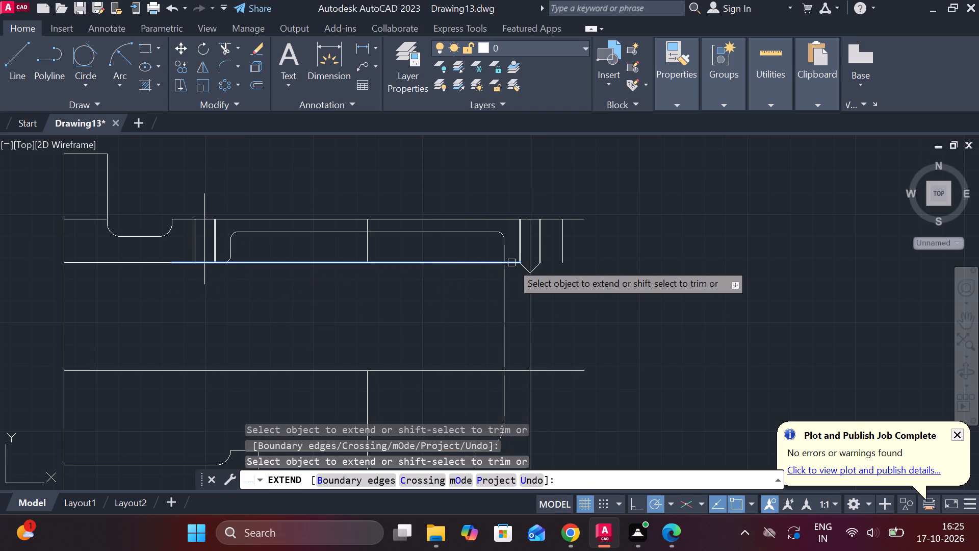
scroll(512, 268, "up", 3)
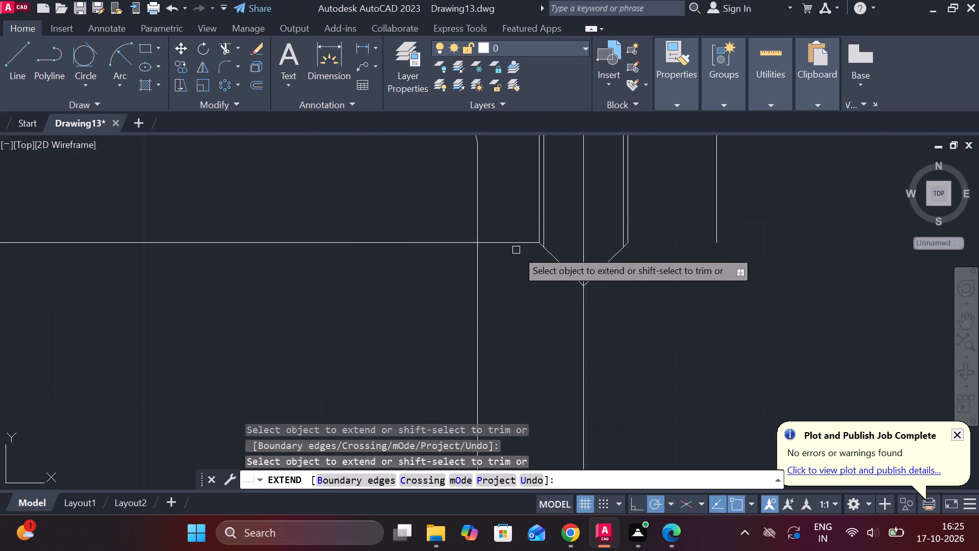
left_click(525, 242)
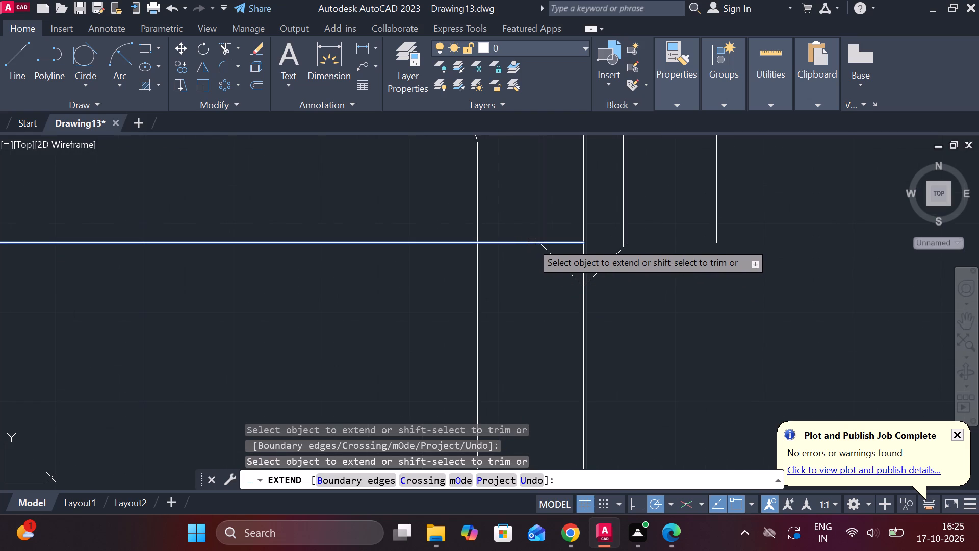
left_click(531, 242)
double_click(572, 245)
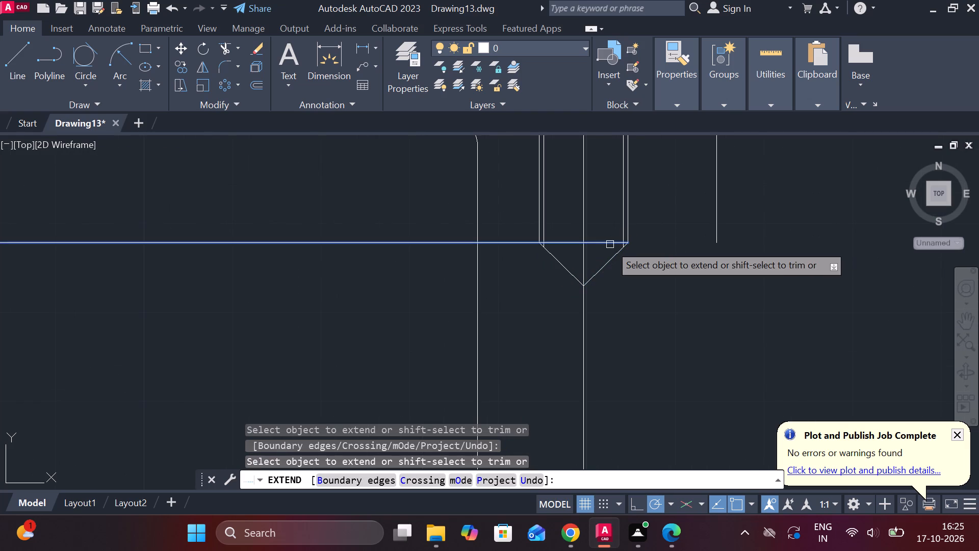
left_click(610, 244)
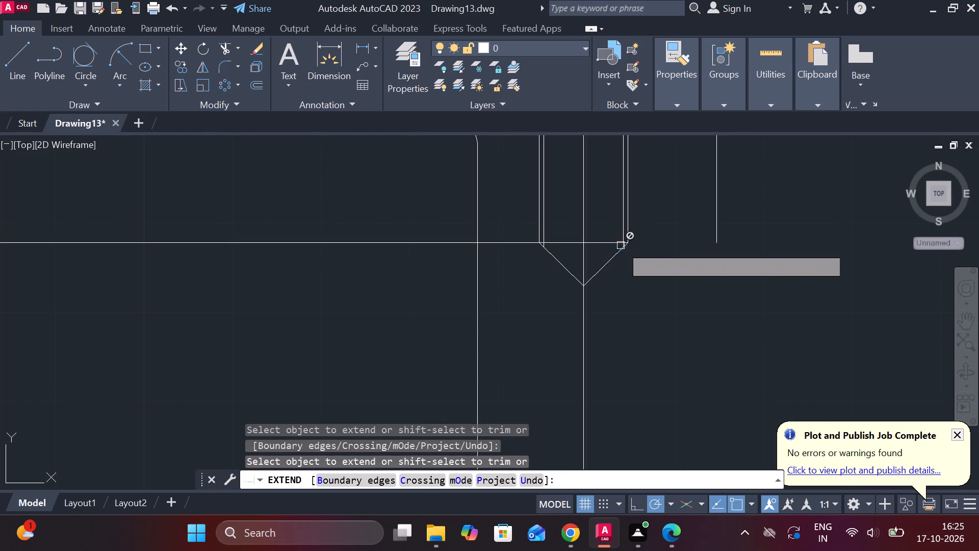
scroll(596, 248, "up", 1)
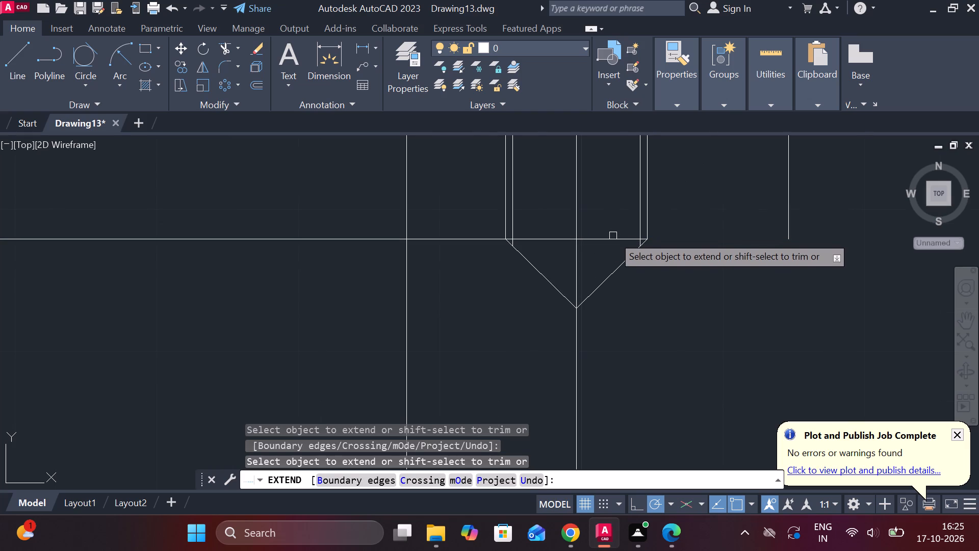
double_click(613, 238)
scroll(803, 269, "down", 3)
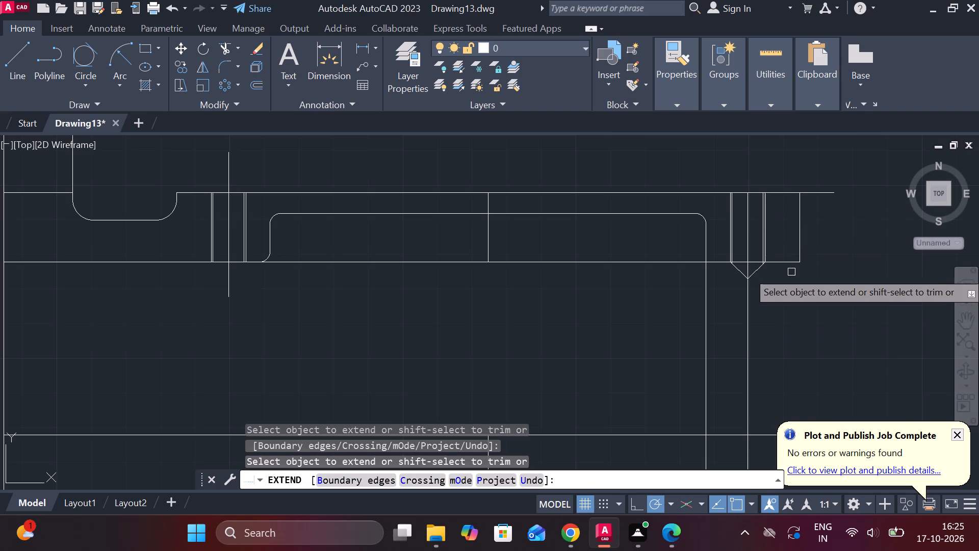
Trim the upper wall's top line where it overhangs the vertical end line beyond the pointed threaded hole.
left_click(219, 46)
left_click(823, 191)
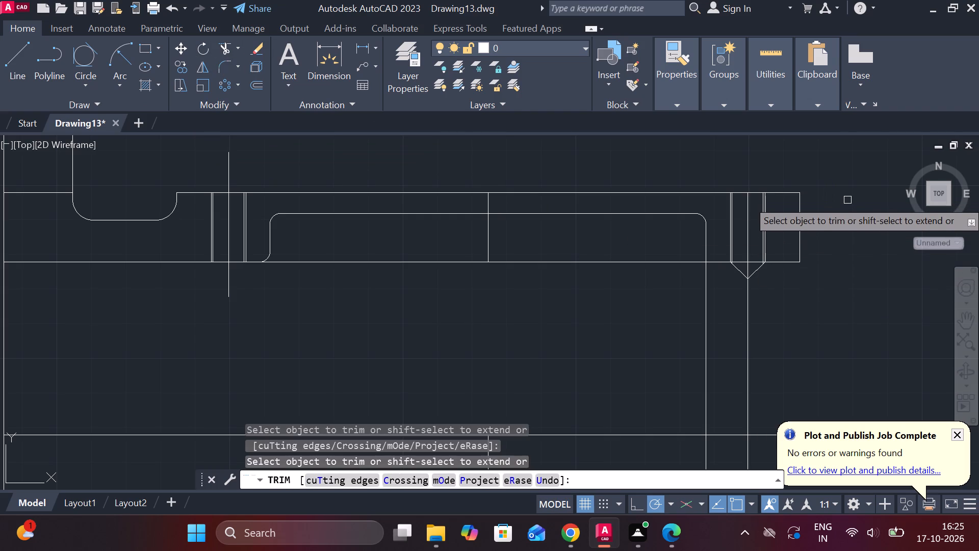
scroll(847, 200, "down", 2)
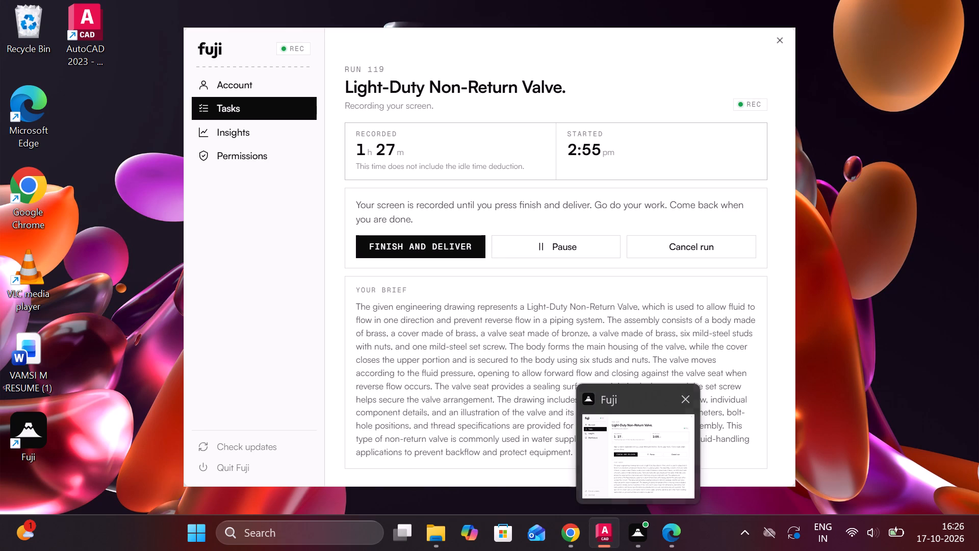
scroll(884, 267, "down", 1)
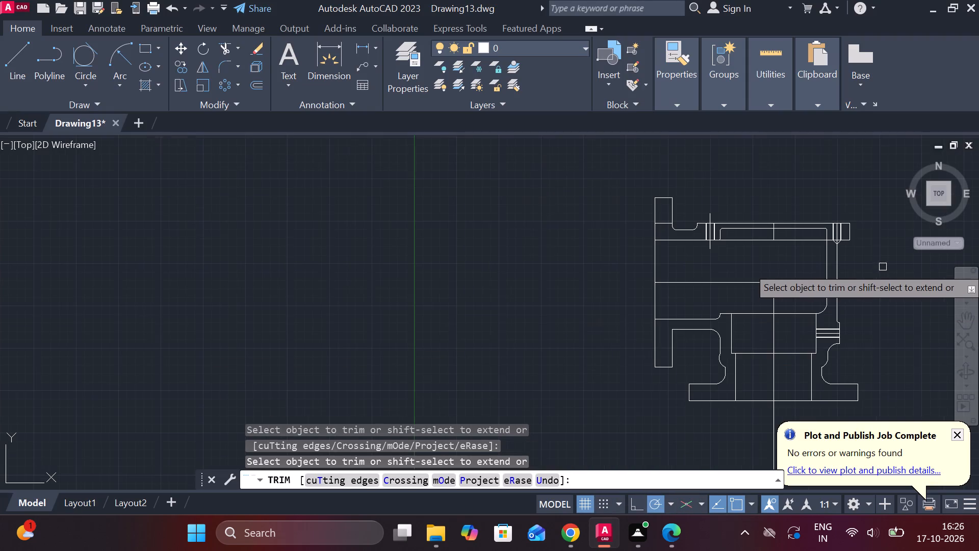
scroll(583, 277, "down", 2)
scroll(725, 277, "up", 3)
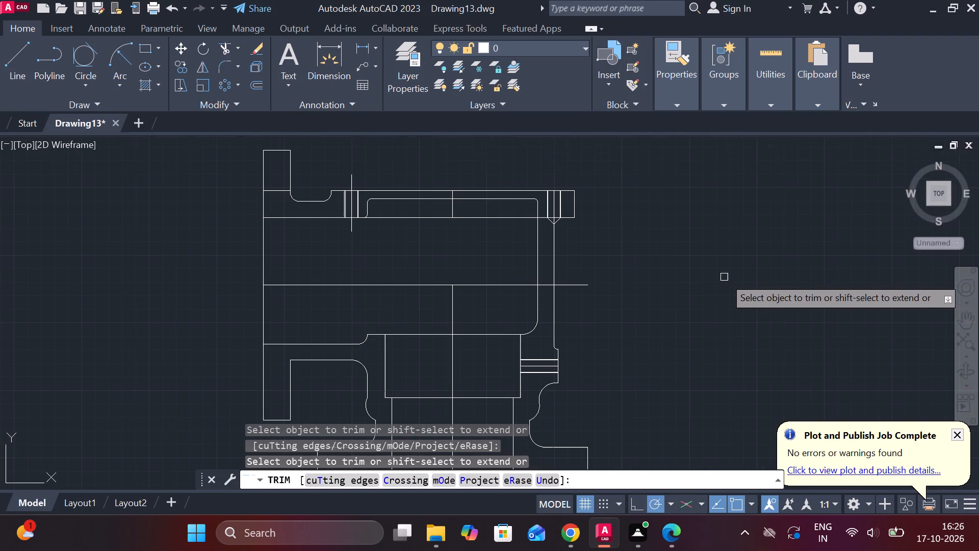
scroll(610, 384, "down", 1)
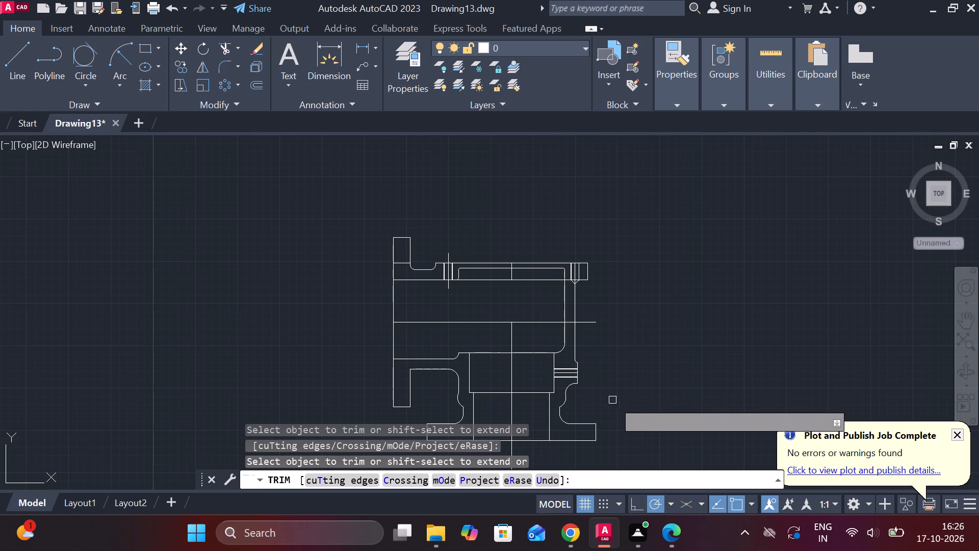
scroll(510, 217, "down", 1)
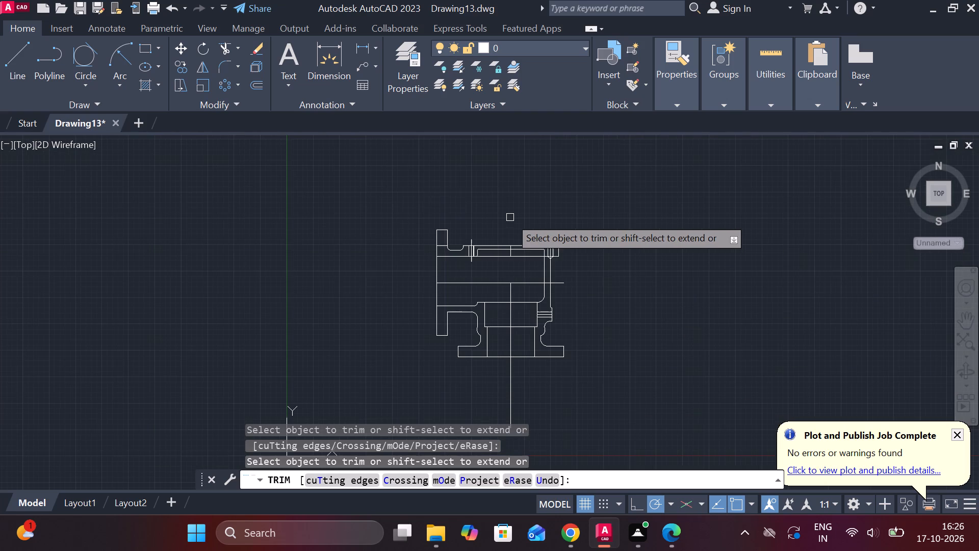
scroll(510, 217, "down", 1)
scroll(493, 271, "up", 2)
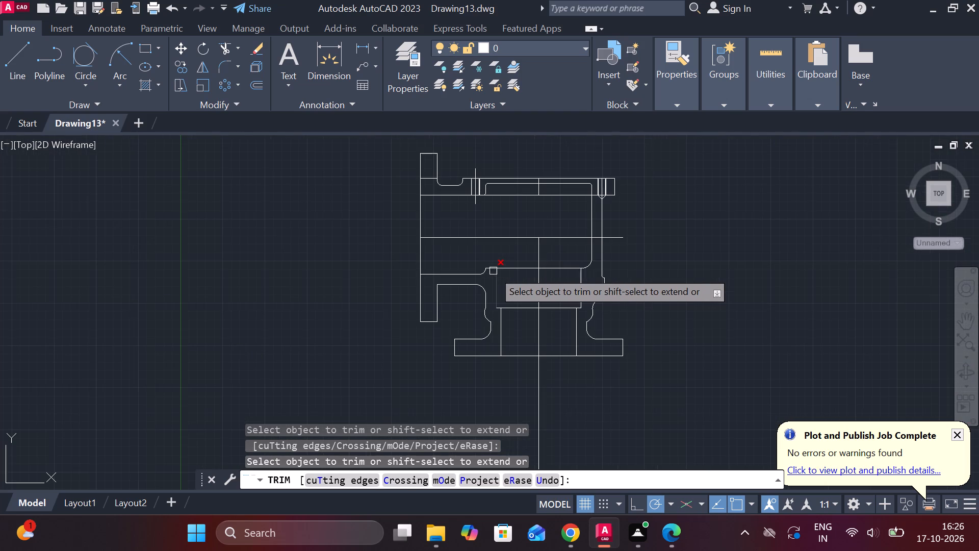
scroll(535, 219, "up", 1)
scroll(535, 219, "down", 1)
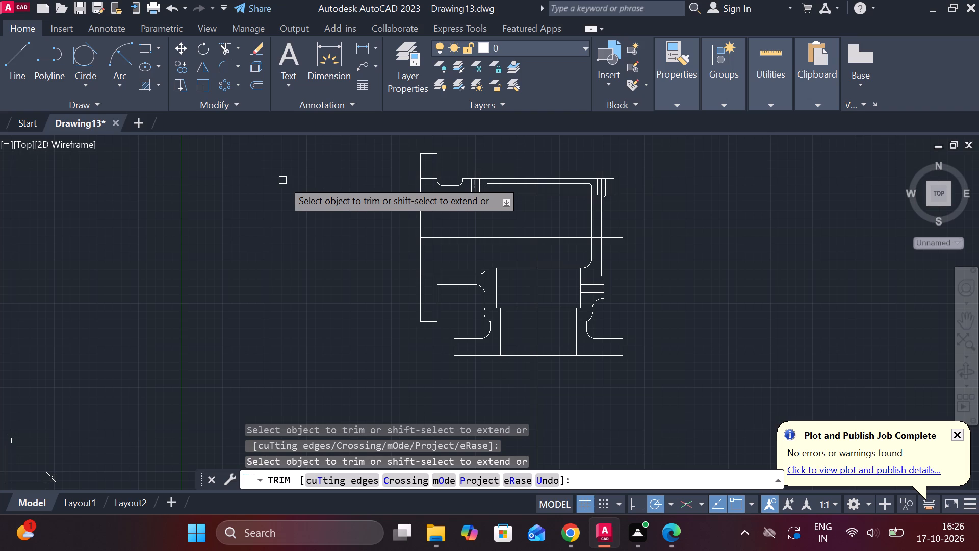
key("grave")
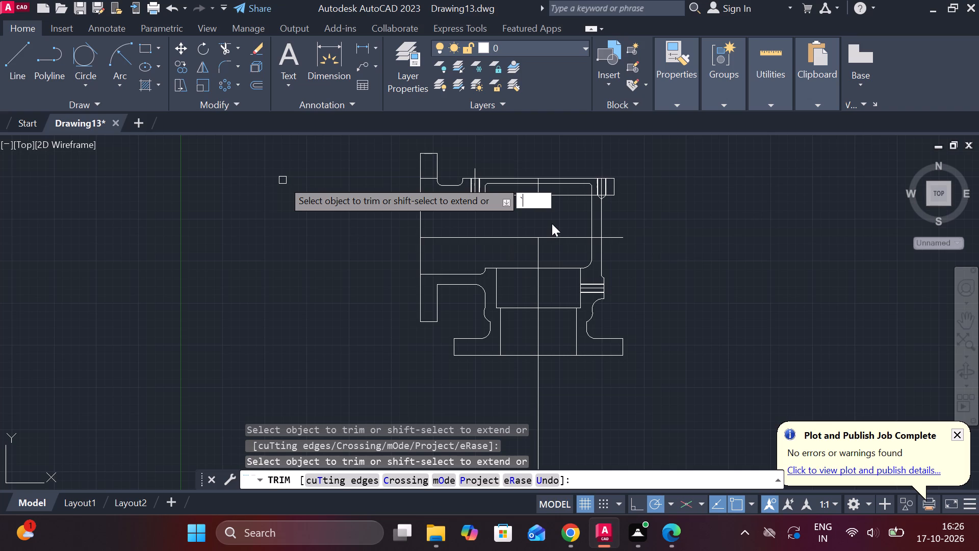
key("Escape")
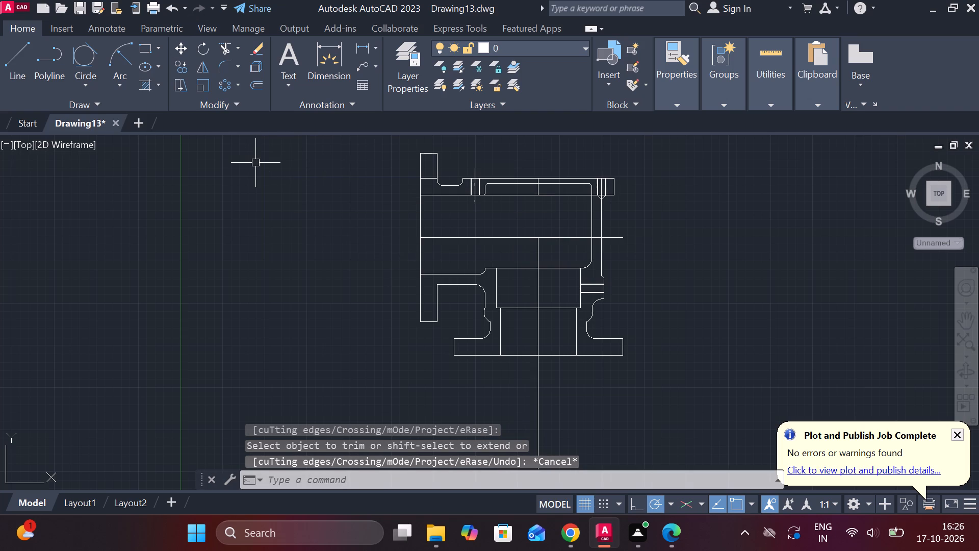
Extend the vertical centre line upward from the horizontal centre line to the upper wall's underside.
type("EX")
key("Return")
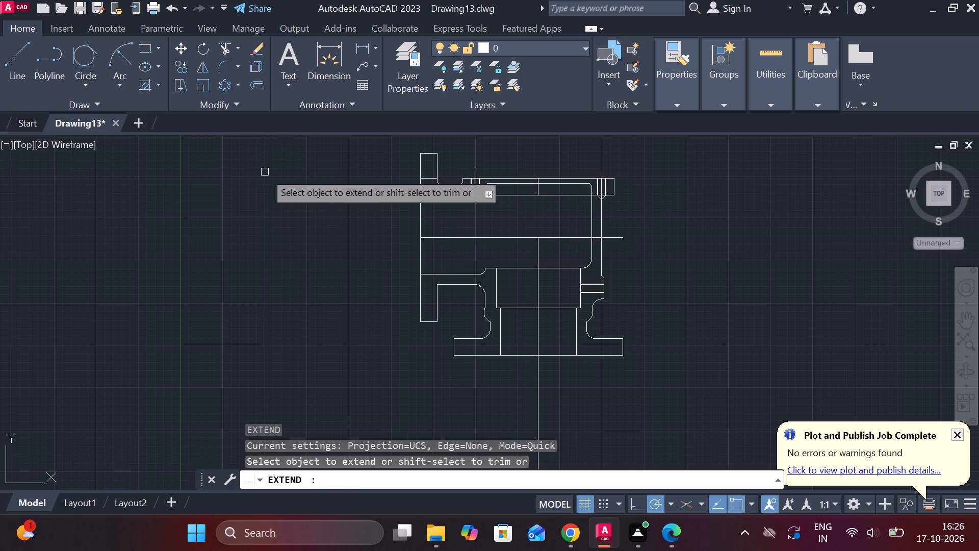
left_click(540, 250)
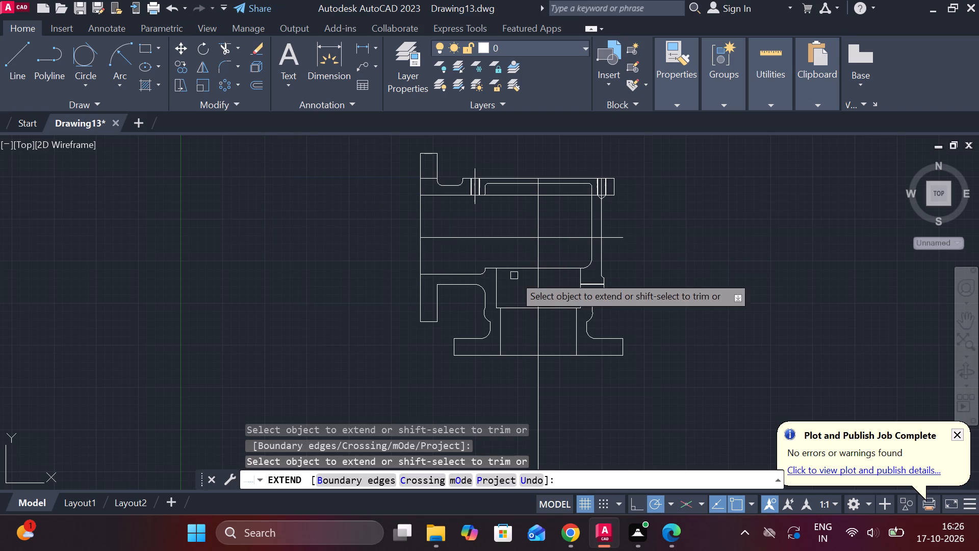
key("Escape")
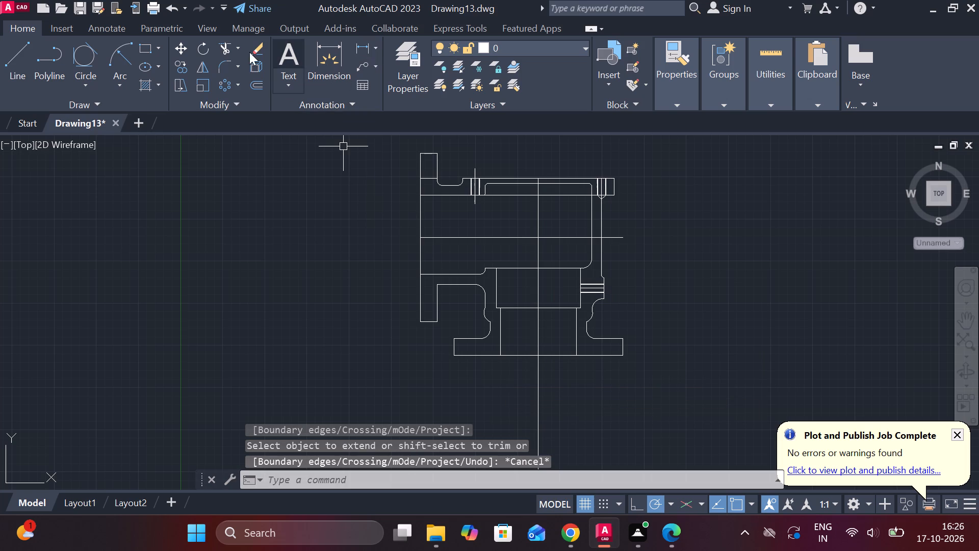
Trim the part of the vertical centre line that projects below the base's bottom edge.
left_click(227, 44)
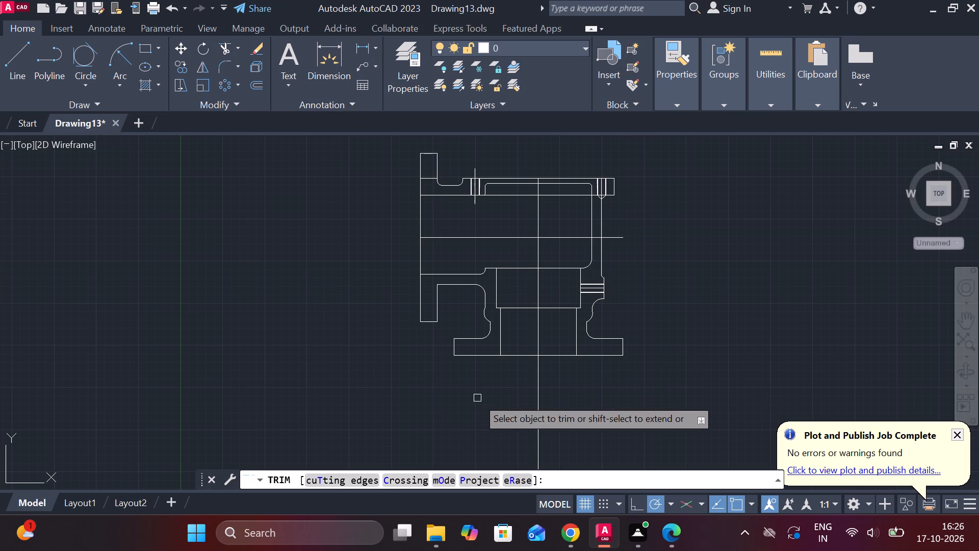
left_click(542, 402)
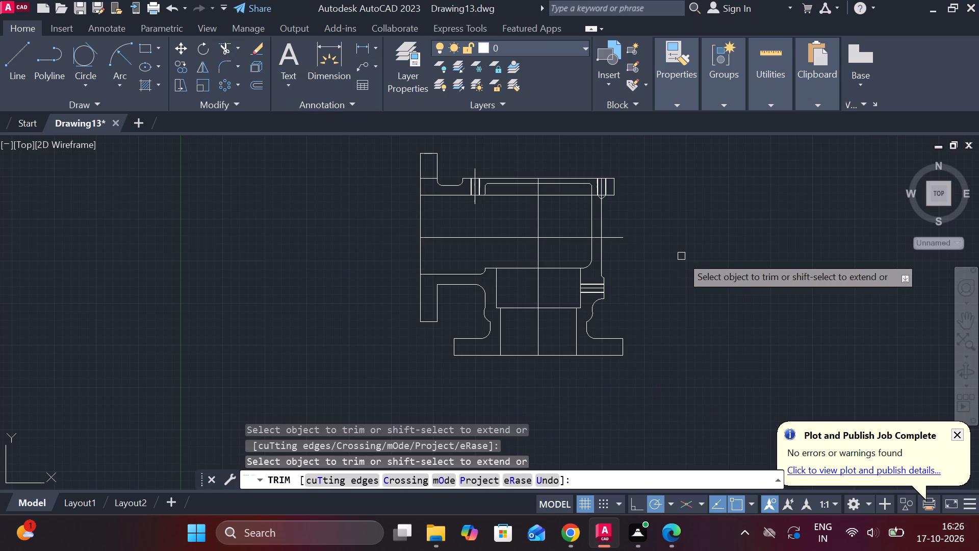
scroll(681, 256, "up", 1)
scroll(681, 256, "down", 2)
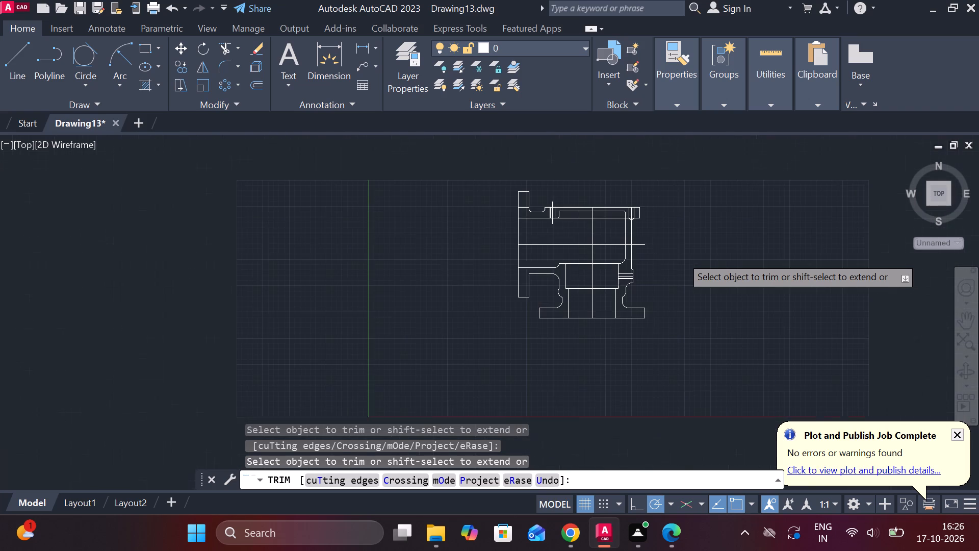
Add a horizontal linear dimension for the overall width of the base, placed just below its bottom edge.
scroll(681, 256, "up", 2)
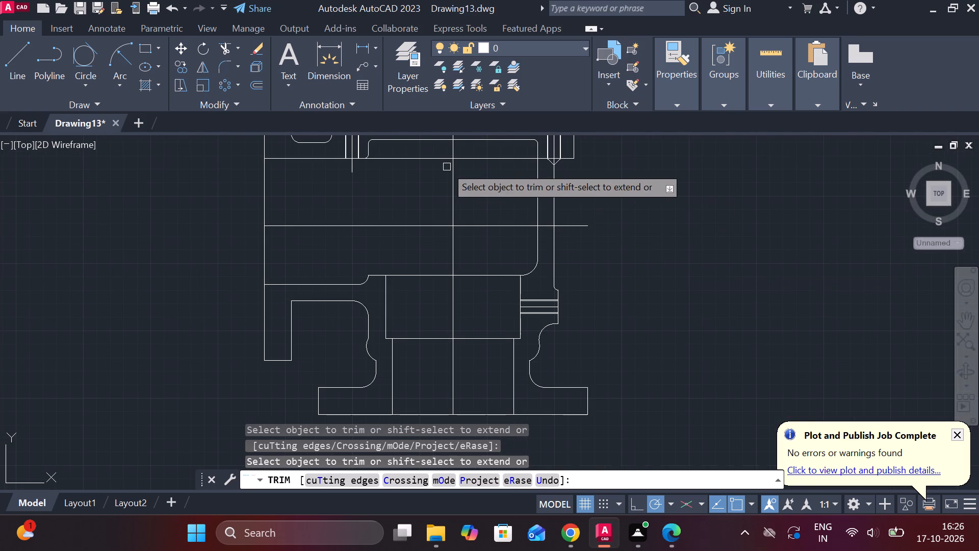
scroll(445, 166, "down", 1)
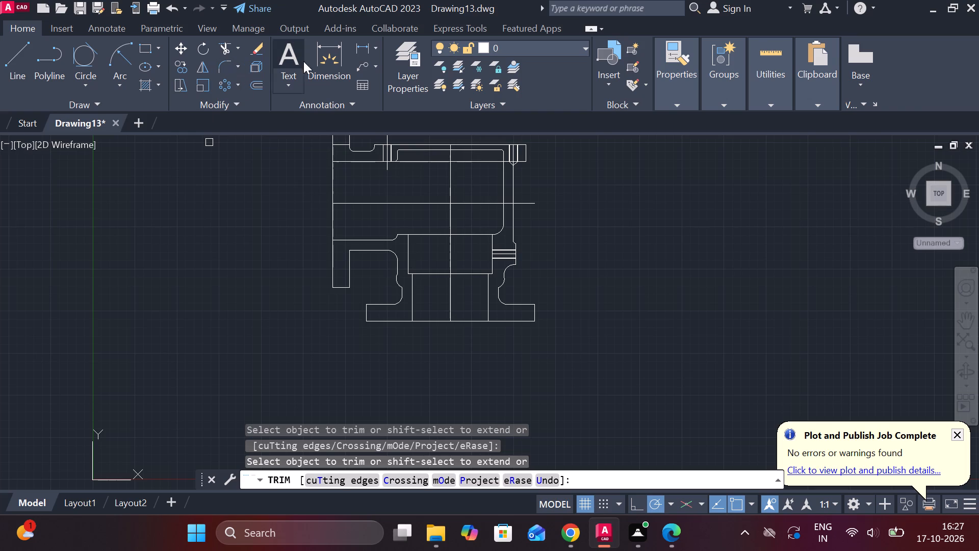
left_click(366, 48)
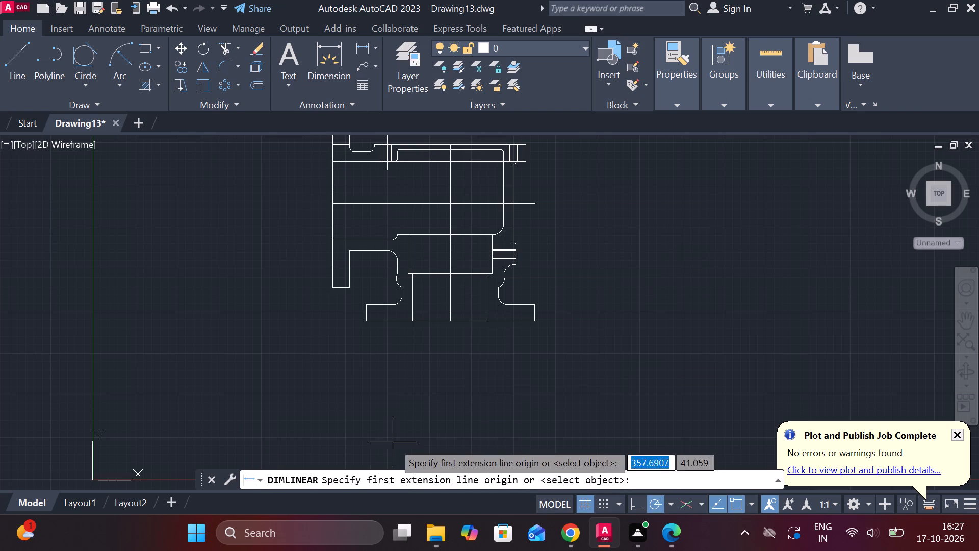
left_click(369, 320)
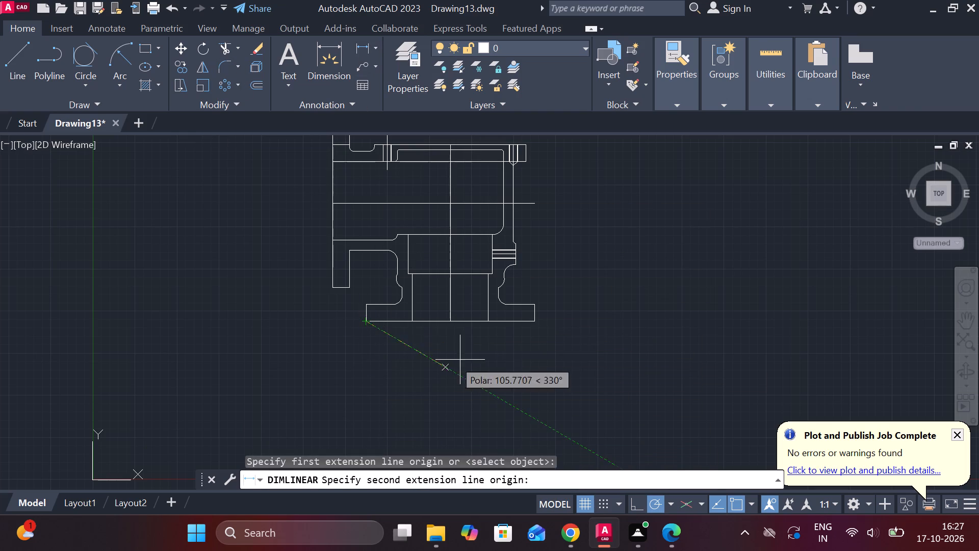
left_click(538, 324)
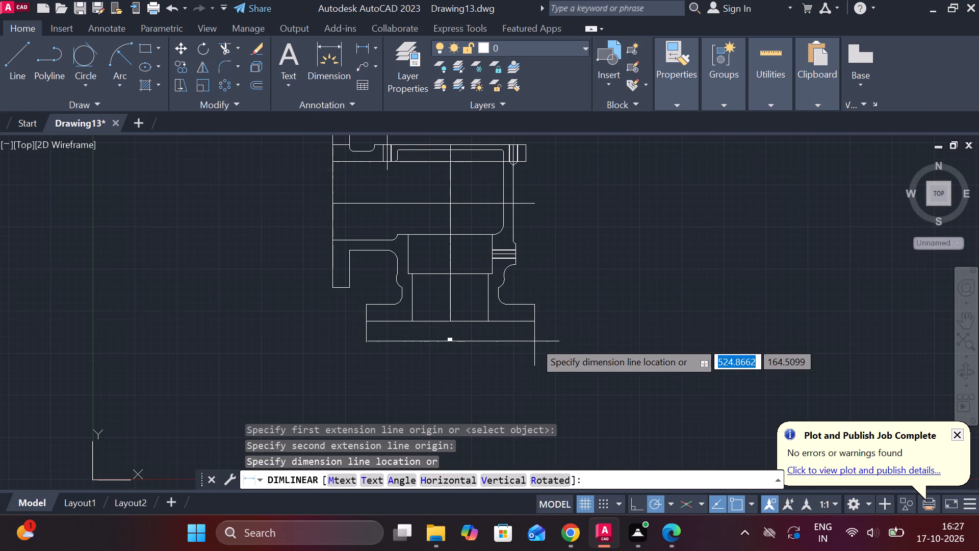
scroll(534, 341, "up", 3)
scroll(534, 341, "down", 2)
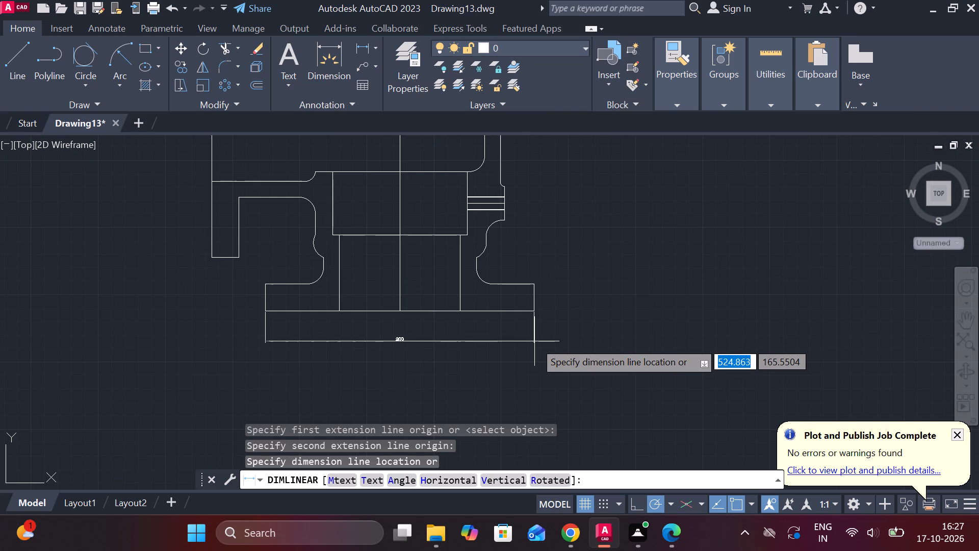
scroll(534, 341, "down", 1)
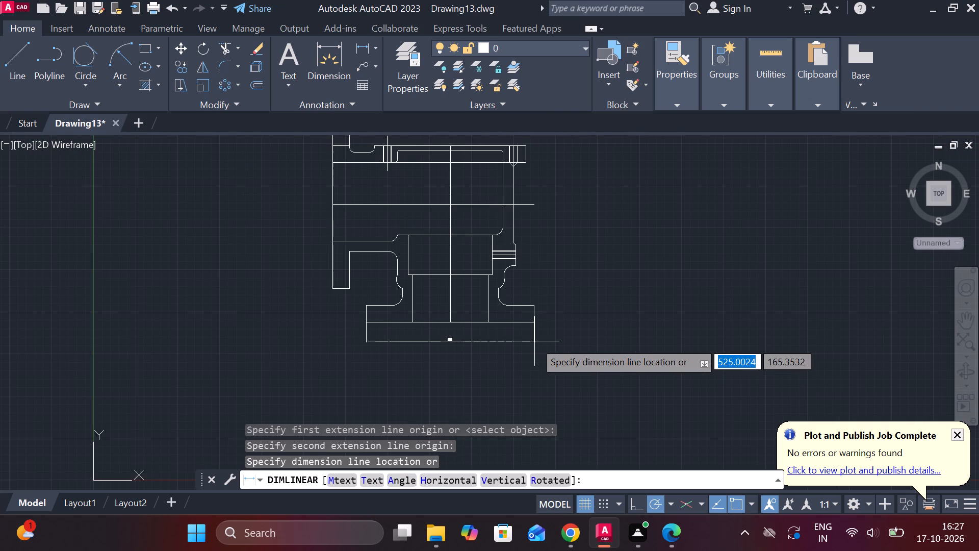
left_click(534, 341)
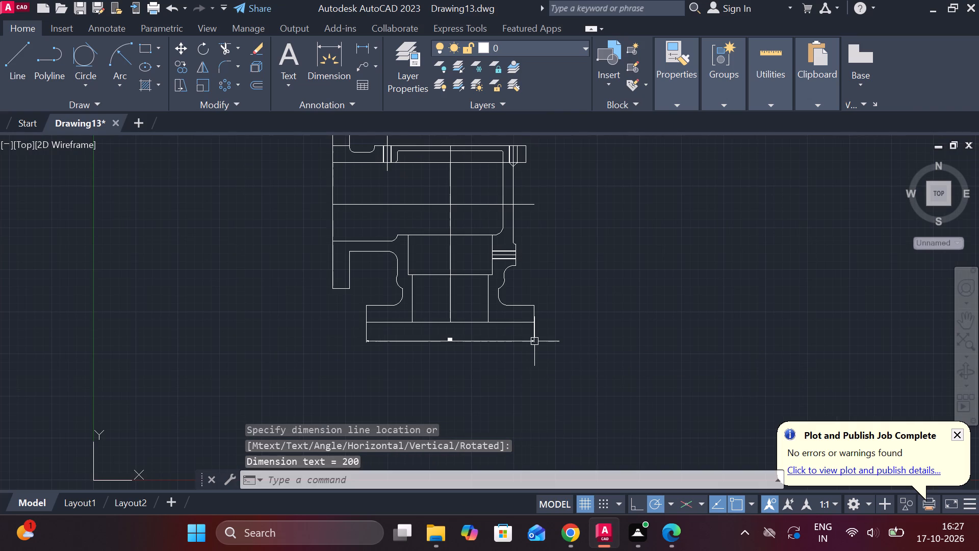
Dimension the horizontal distance from the side flange's outer face to the vertical centre line, placed below the base width dimension.
left_click(362, 42)
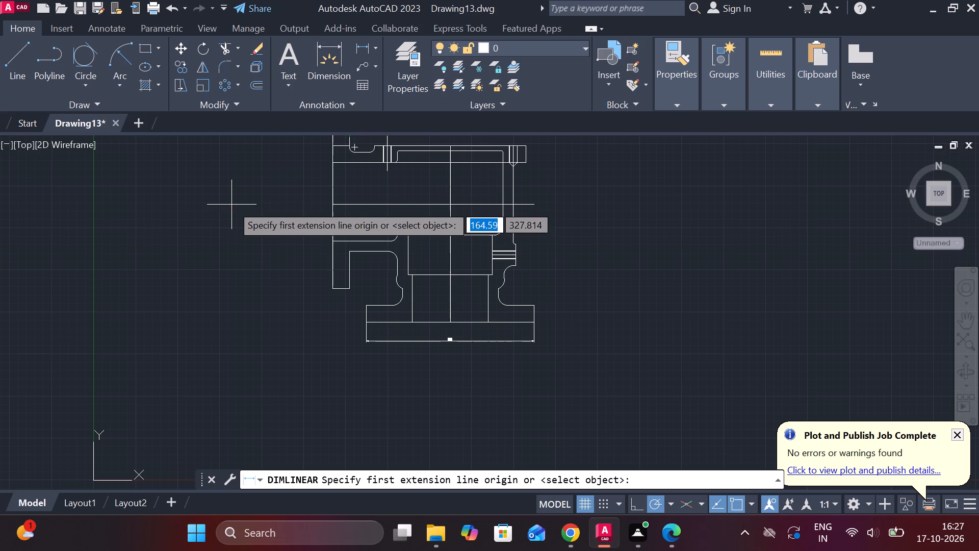
left_click(332, 284)
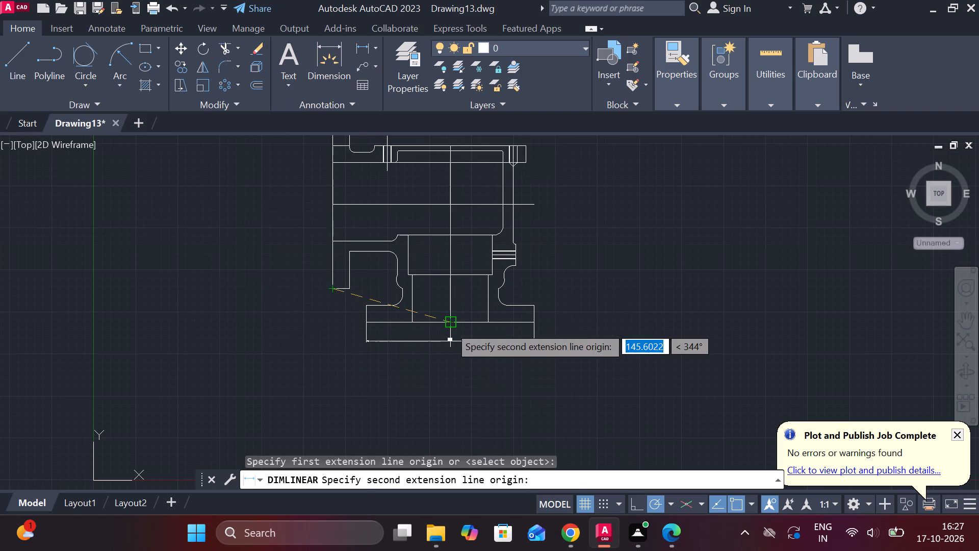
left_click(449, 326)
scroll(418, 381, "up", 2)
scroll(418, 379, "down", 1)
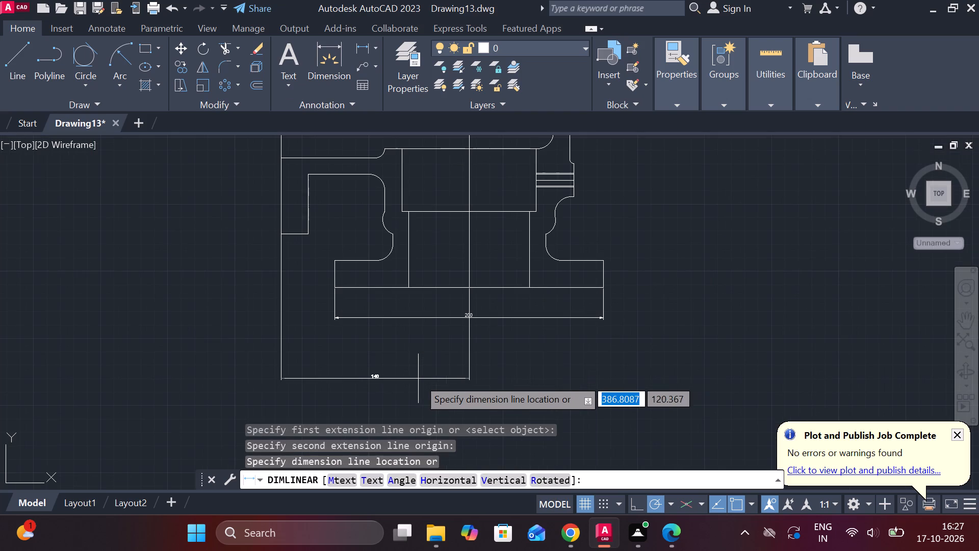
left_click(423, 339)
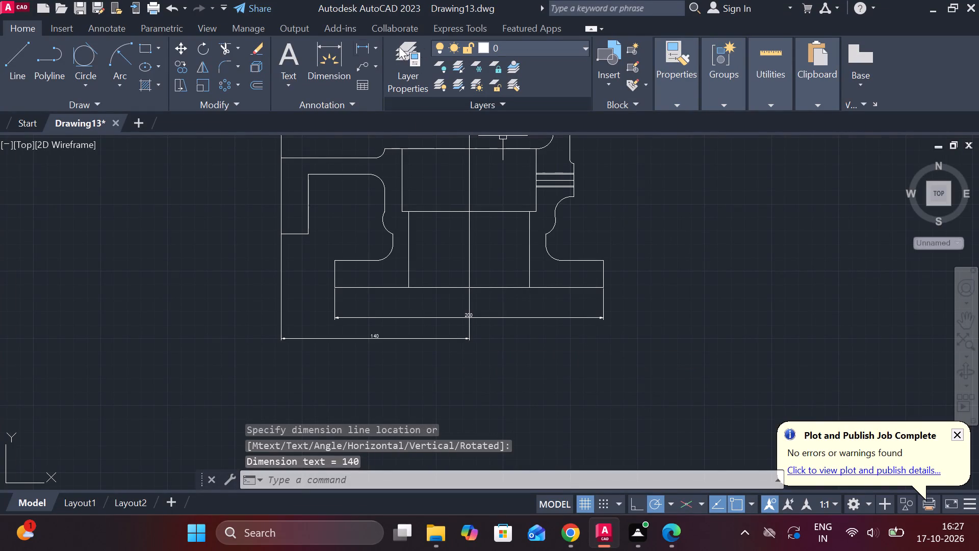
Dimension the width of the lower bore between its two vertical walls, placing the dimension inside the bore above the base's bottom edge.
left_click(365, 46)
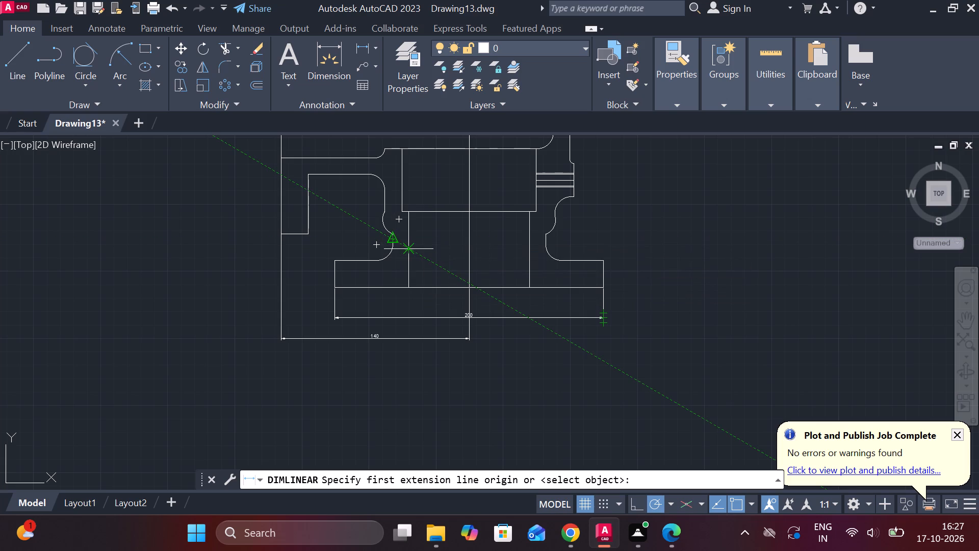
left_click(530, 251)
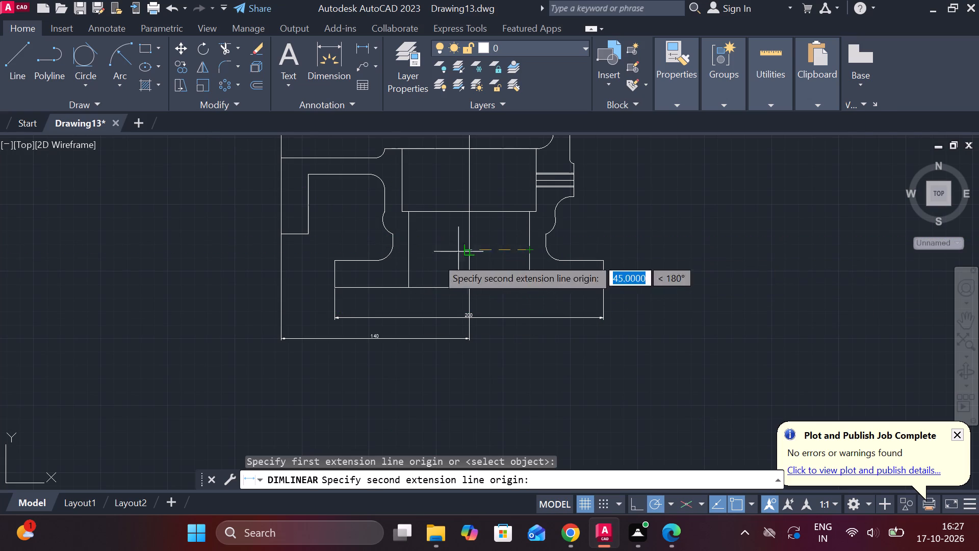
left_click(409, 252)
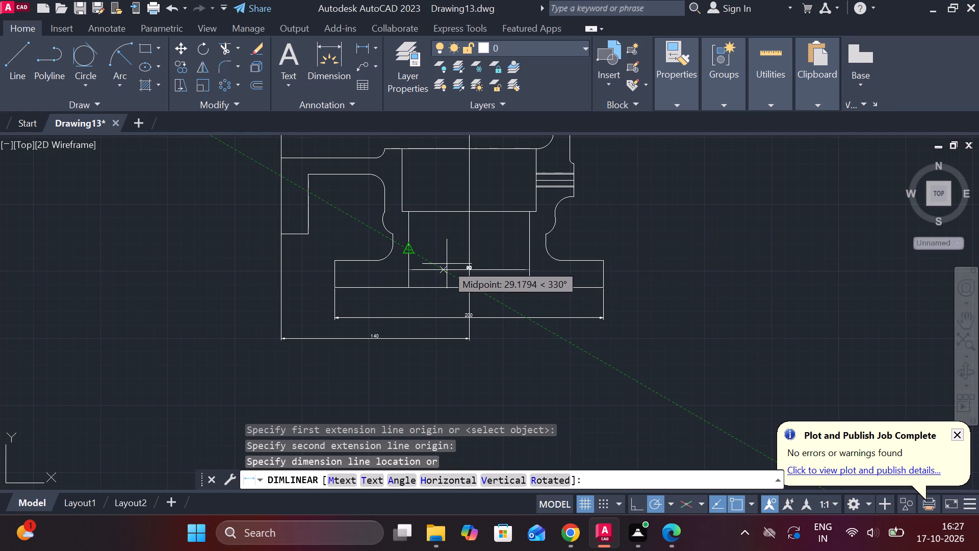
scroll(447, 264, "up", 3)
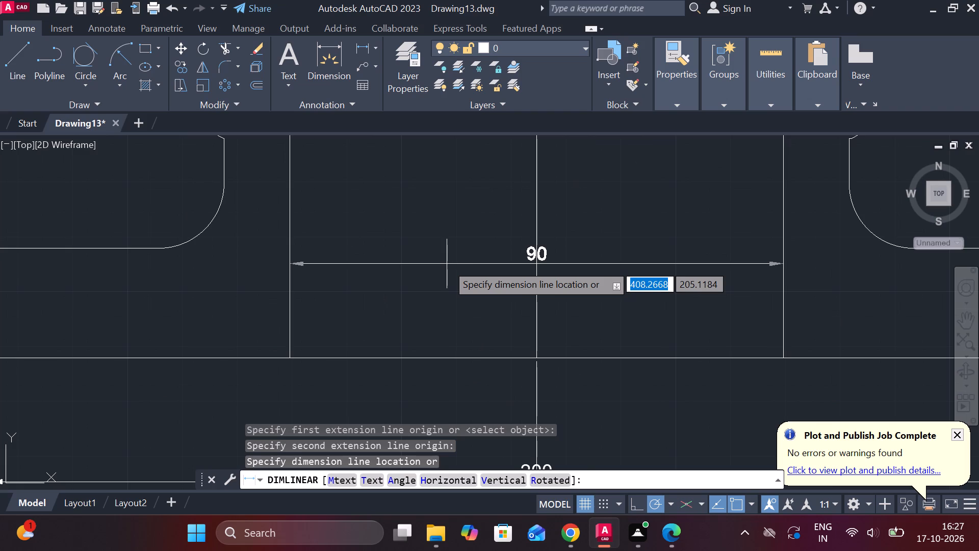
scroll(447, 264, "down", 1)
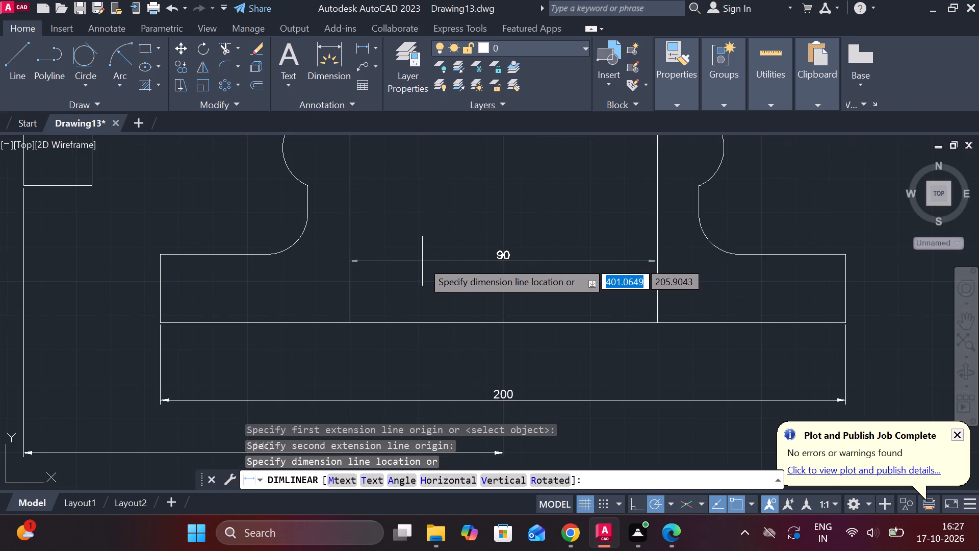
scroll(422, 248, "down", 2)
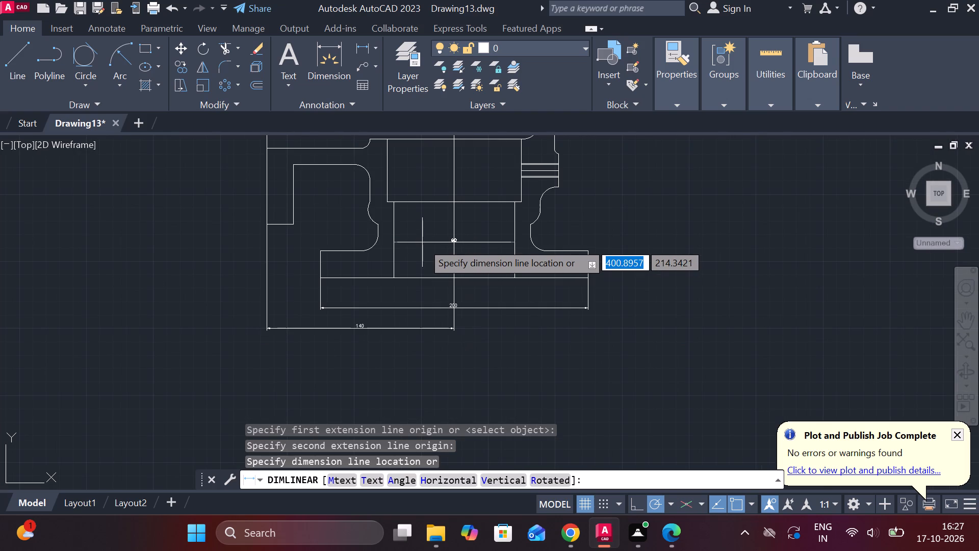
left_click(422, 244)
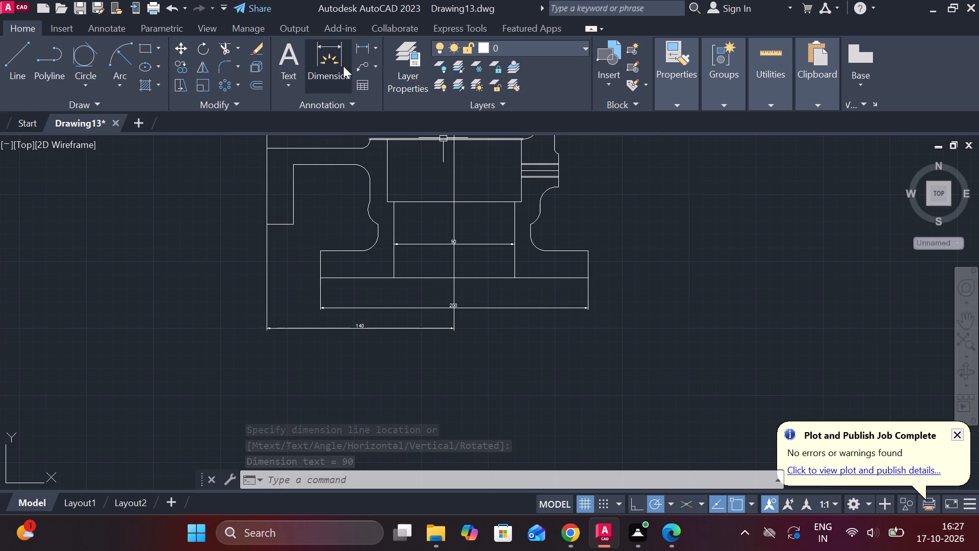
Dimension the stem's wall thickness between the outer neck line above the base fillet and the bore wall on the flange side.
left_click(359, 45)
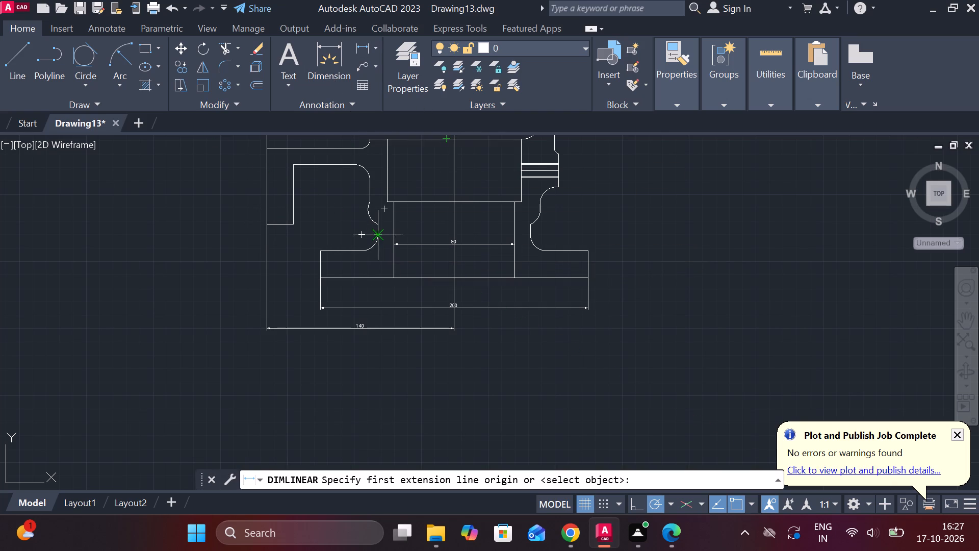
scroll(377, 234, "up", 2)
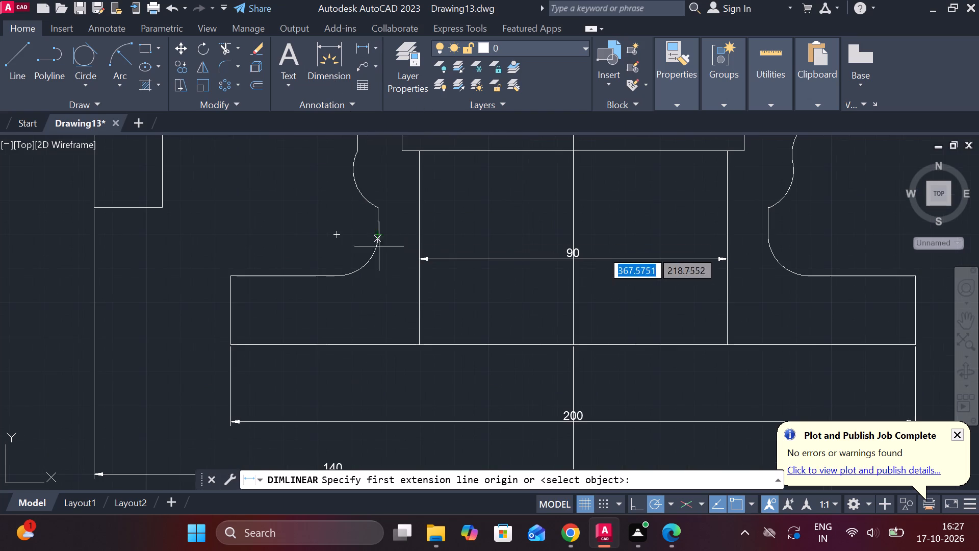
left_click(379, 235)
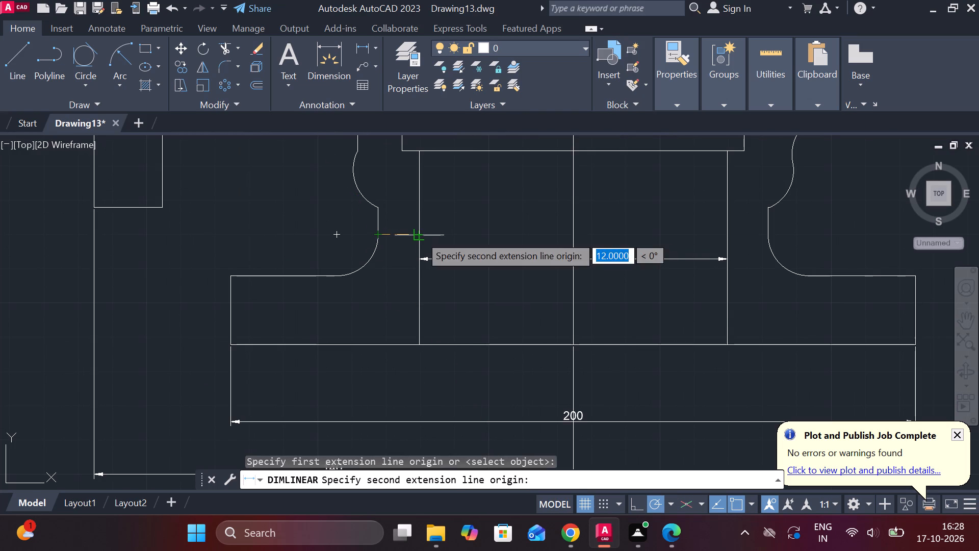
left_click(420, 235)
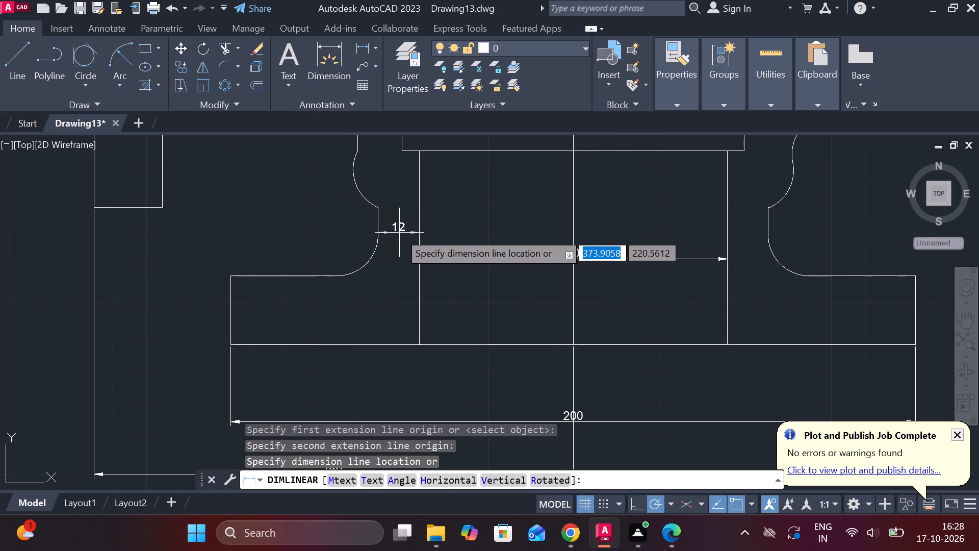
left_click(399, 233)
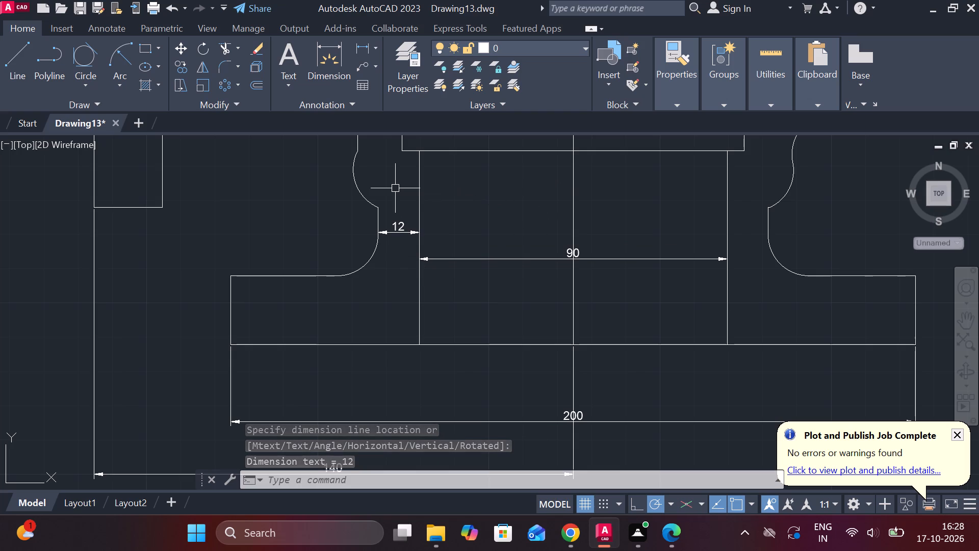
Add a vertical dimension from the recess's bottom corner to the flange-side lower inner wall line, placed beside the curved neck.
left_click(364, 44)
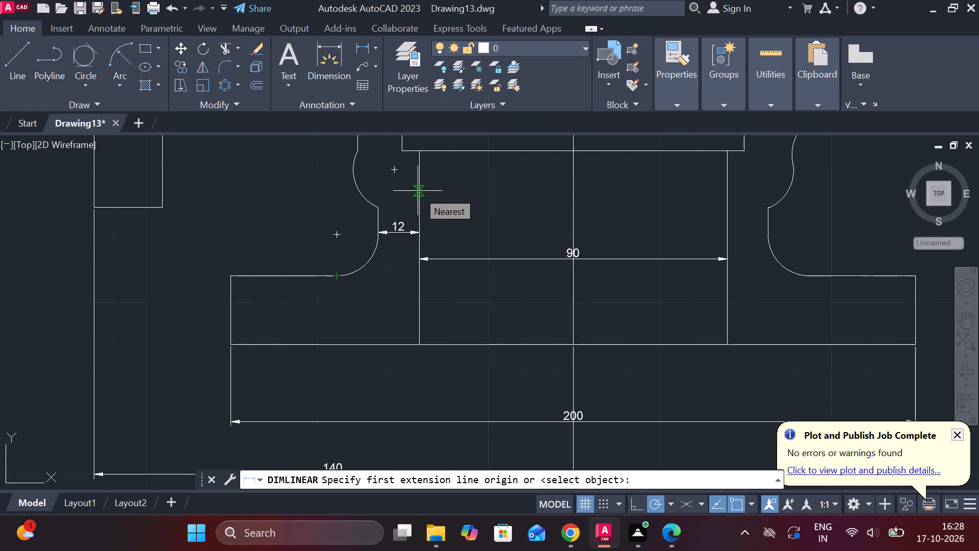
left_click(404, 149)
scroll(404, 149, "down", 2)
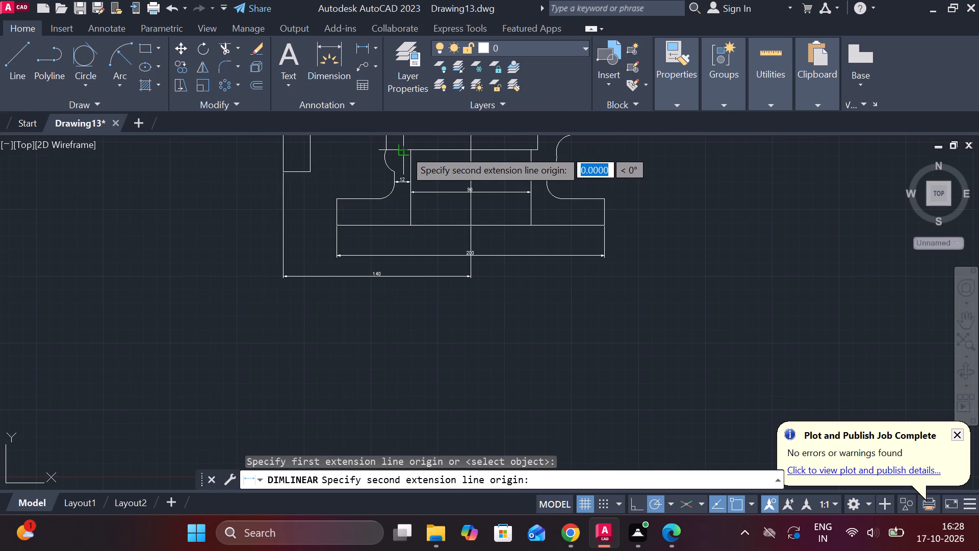
scroll(434, 300, "down", 2)
scroll(428, 270, "up", 2)
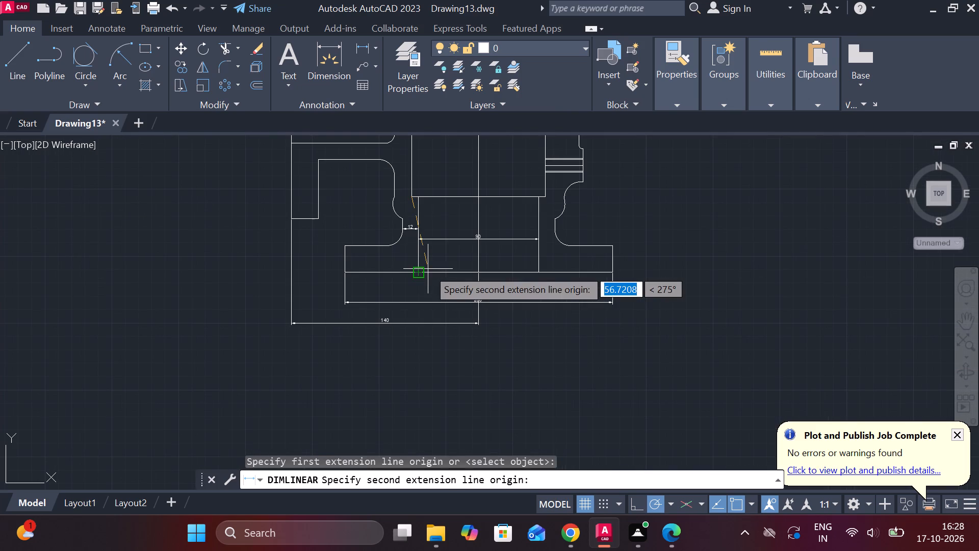
left_click(381, 142)
scroll(366, 177, "up", 2)
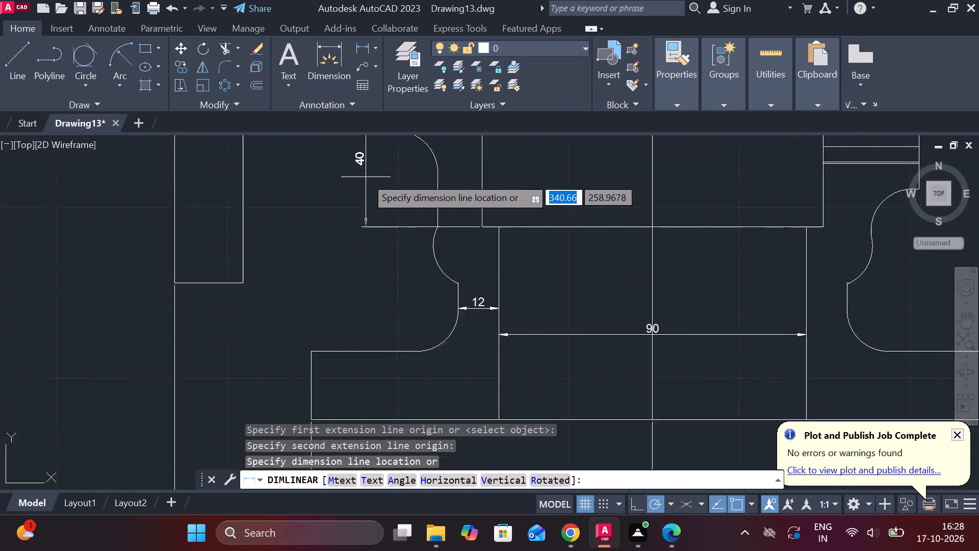
scroll(366, 177, "up", 1)
scroll(366, 186, "down", 3)
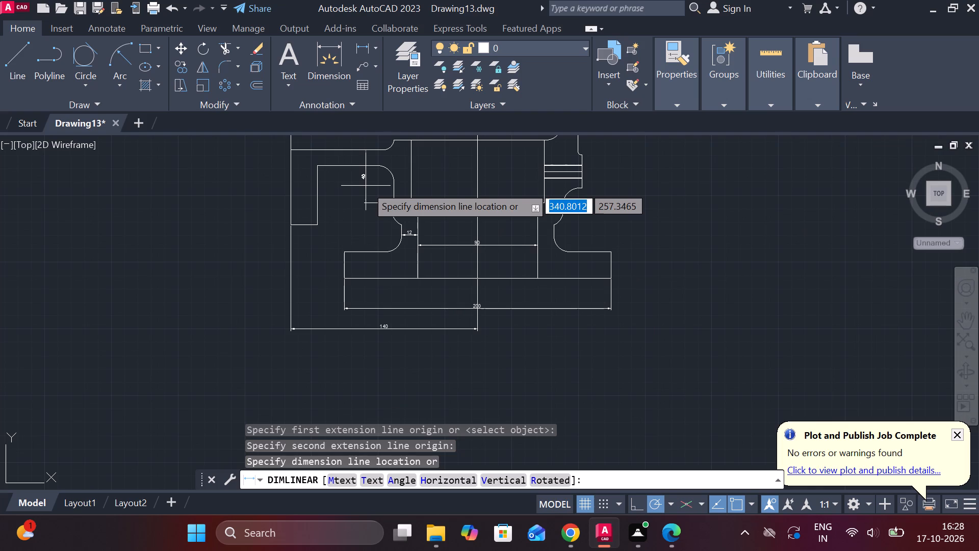
left_click(368, 187)
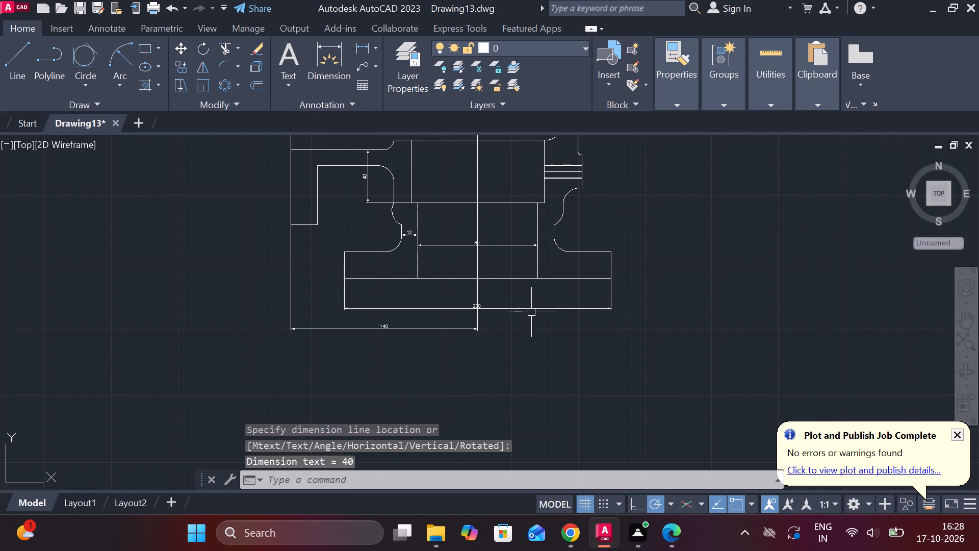
Add a vertical dimension from the threaded side hole's centre line to the base's bottom edge, placed outside the base's outer end.
scroll(624, 395, "down", 1)
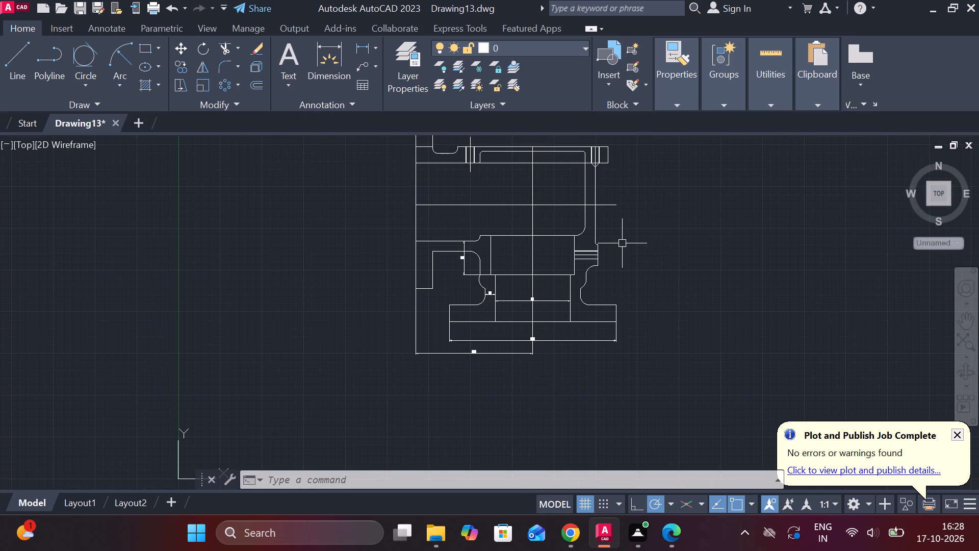
left_click(362, 45)
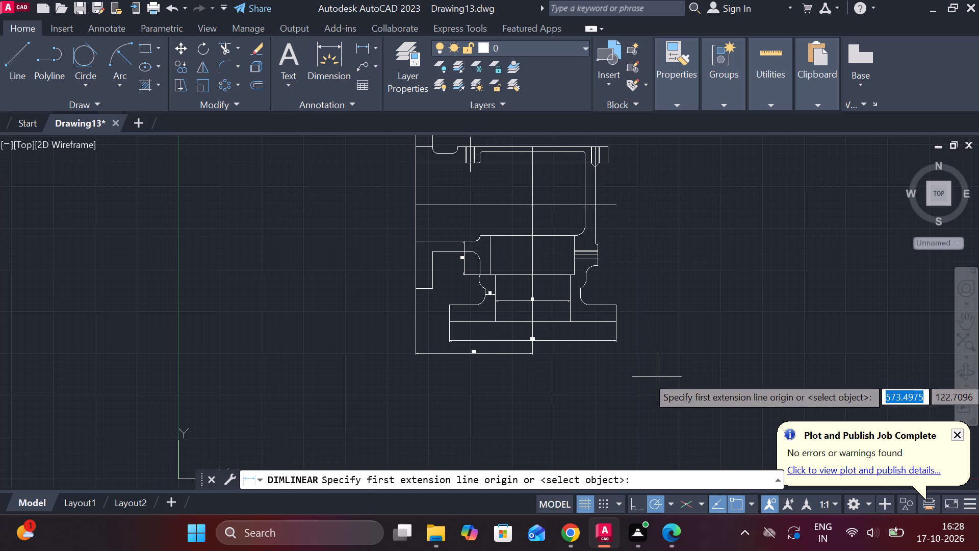
scroll(620, 240, "up", 1)
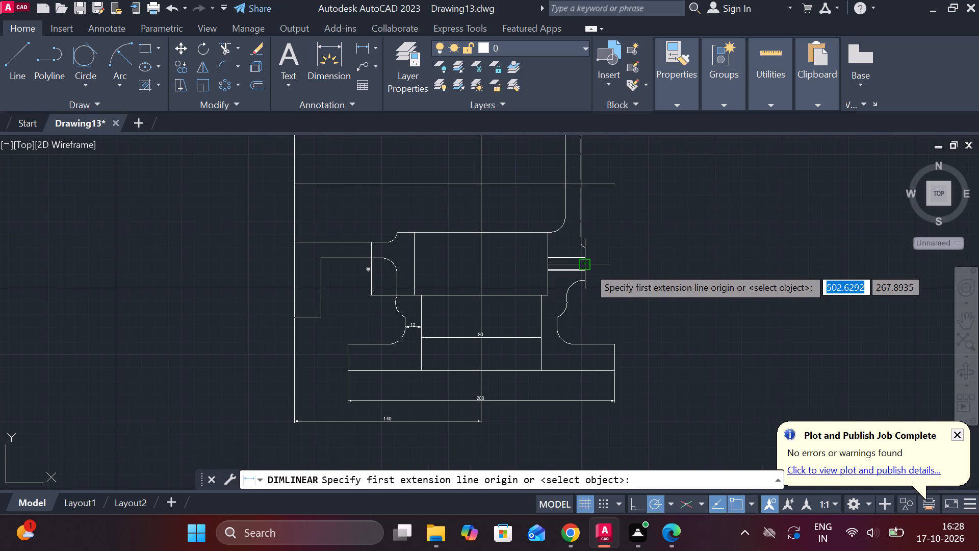
left_click(588, 267)
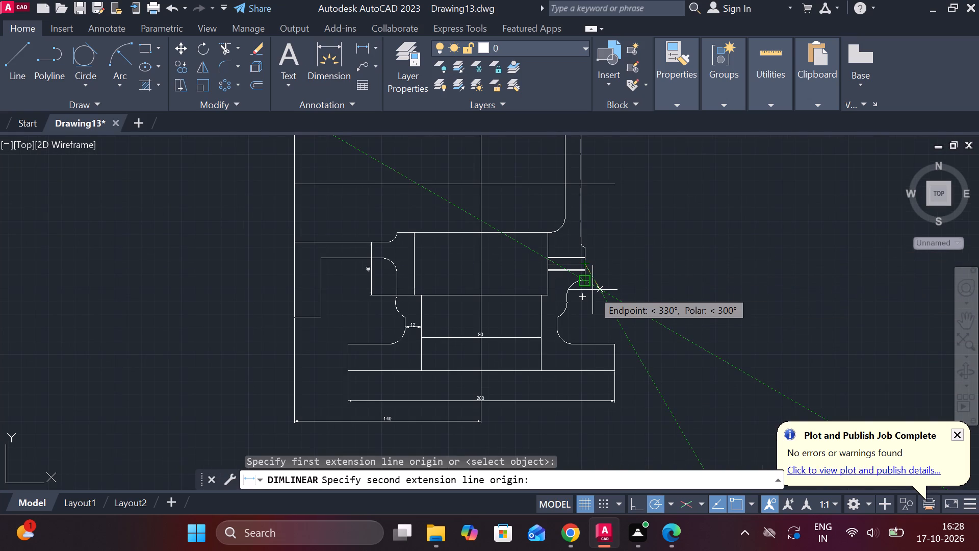
scroll(613, 372, "up", 3)
left_click(613, 371)
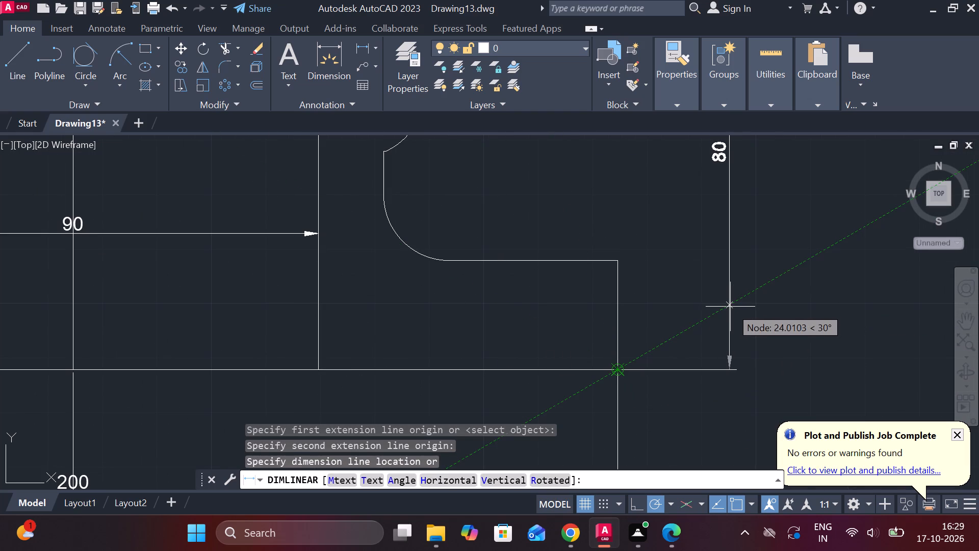
left_click(712, 306)
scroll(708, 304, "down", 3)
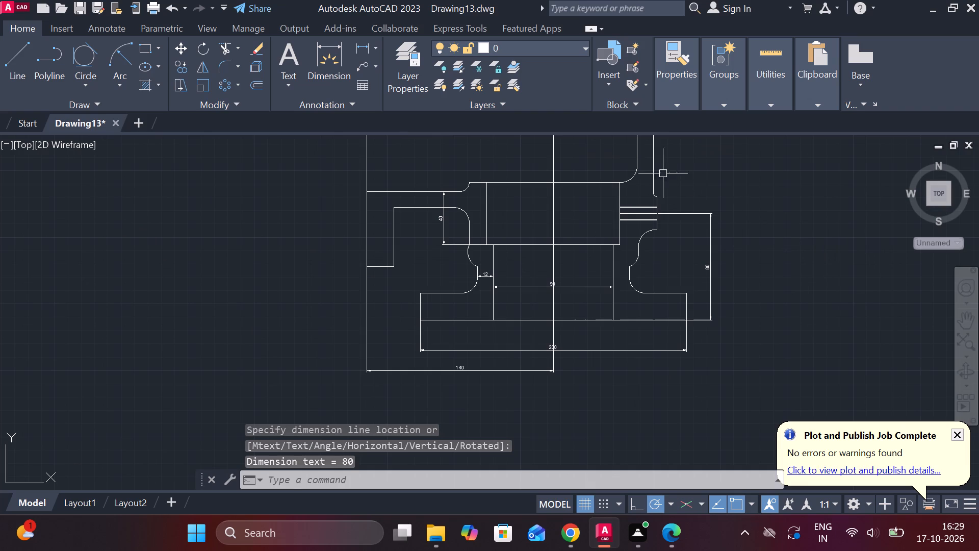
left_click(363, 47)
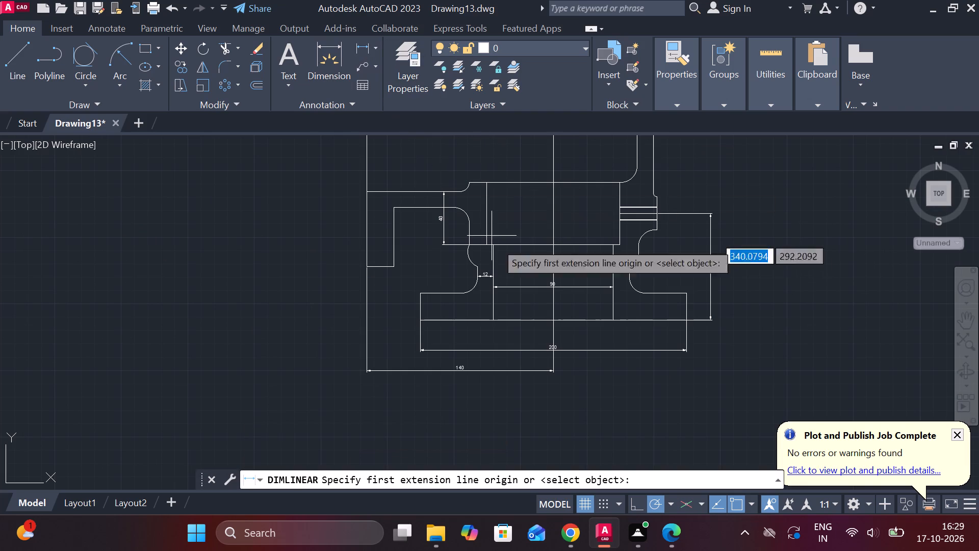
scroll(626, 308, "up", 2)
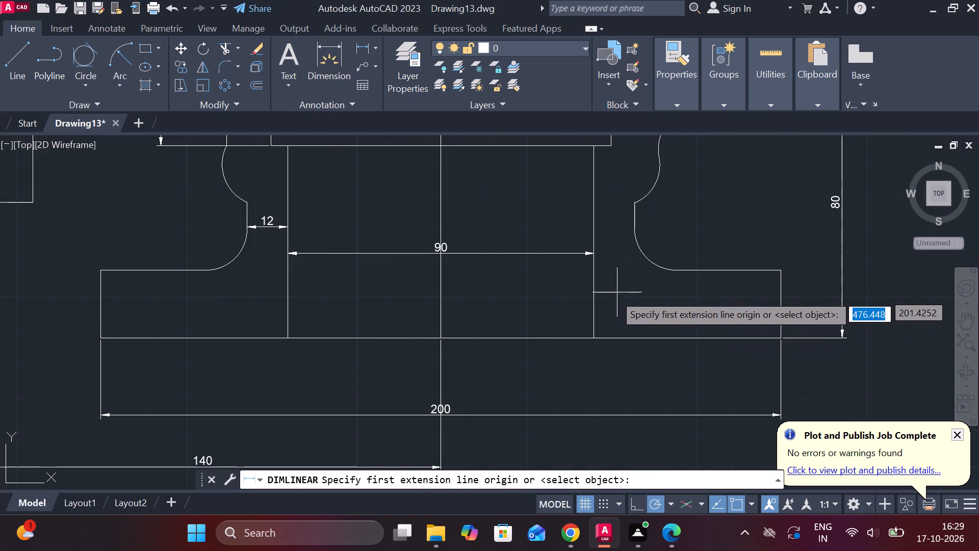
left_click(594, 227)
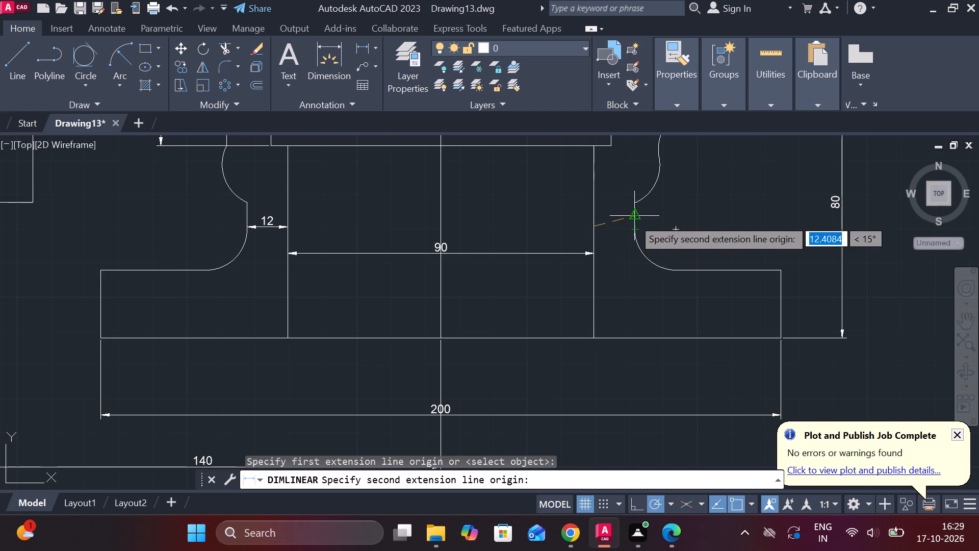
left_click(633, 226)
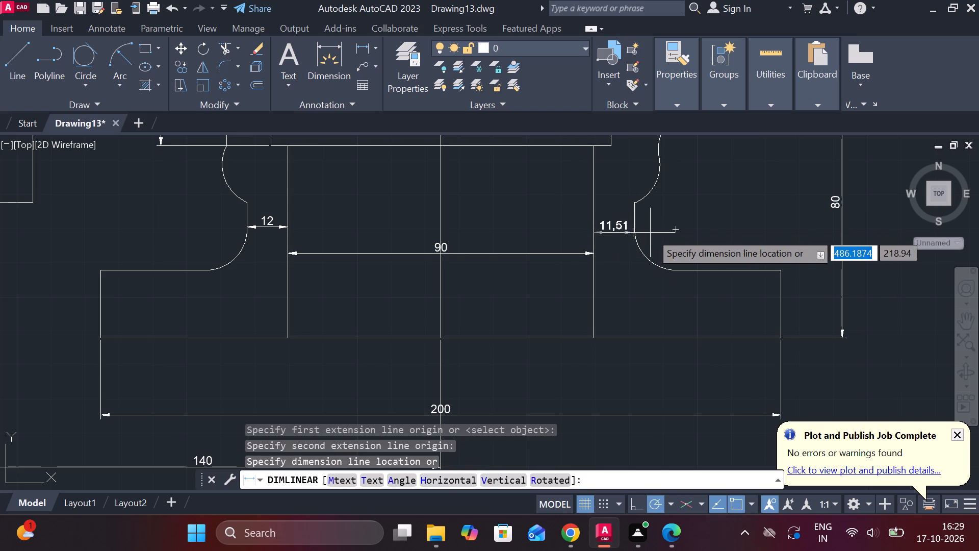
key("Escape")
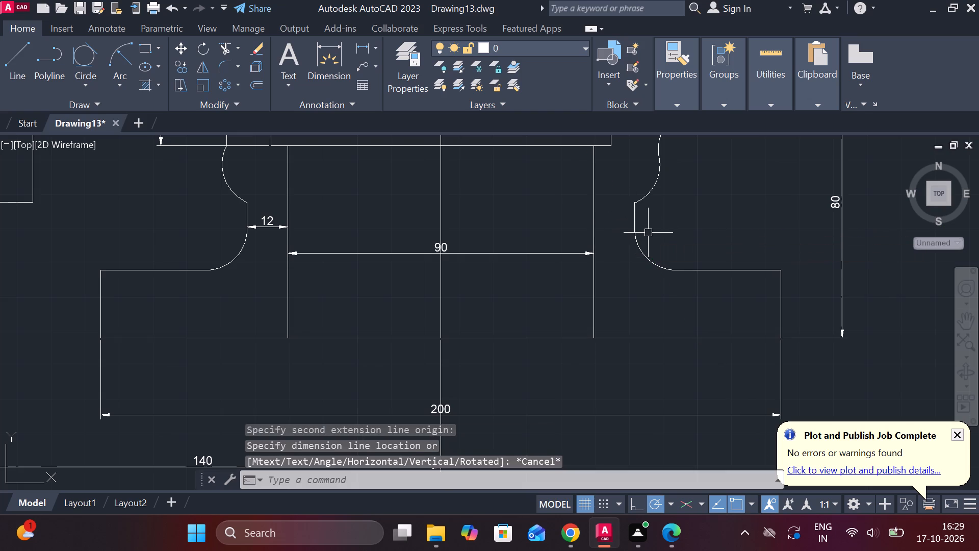
Dimension the stem's wall thickness between the outer neck line and the bore wall on the threaded-hole side, above the base fillet.
left_click(357, 43)
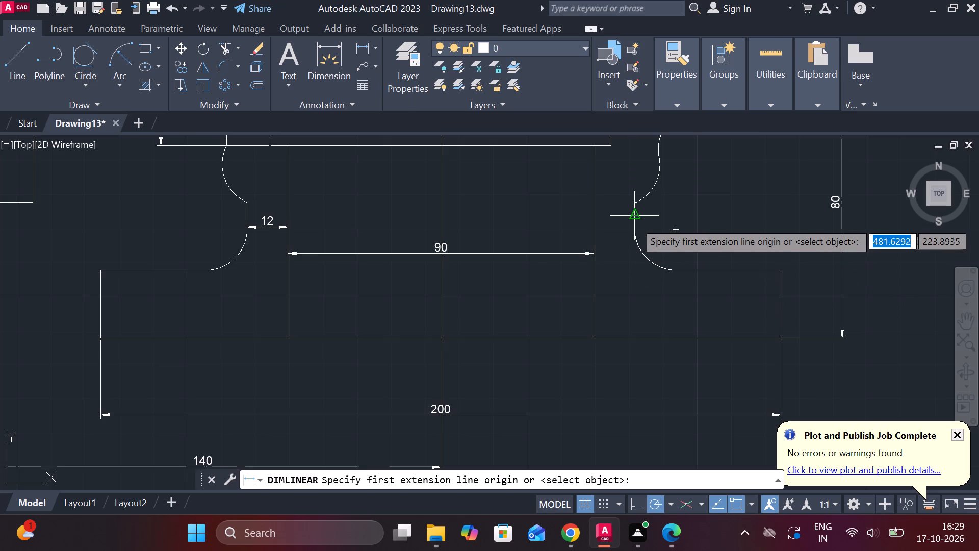
left_click(634, 221)
left_click(595, 215)
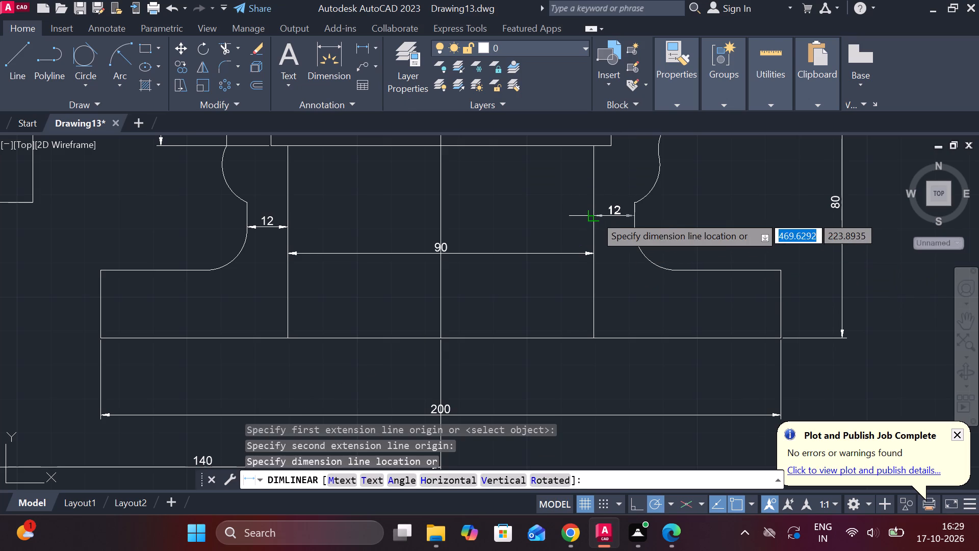
left_click(617, 228)
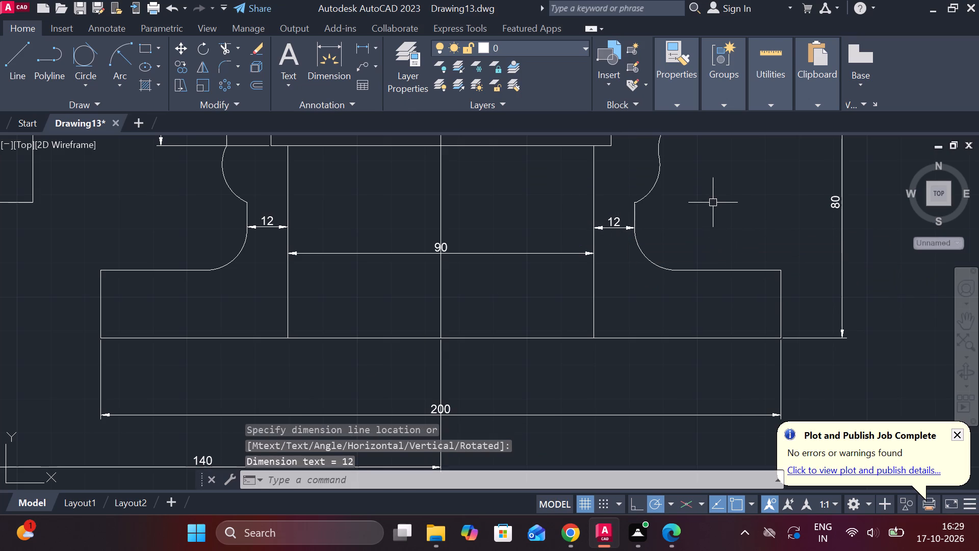
Dimension the threaded side hole's outer diameter between its outermost thread lines, placed just outside the boss face.
scroll(701, 175, "down", 2)
scroll(750, 341, "down", 2)
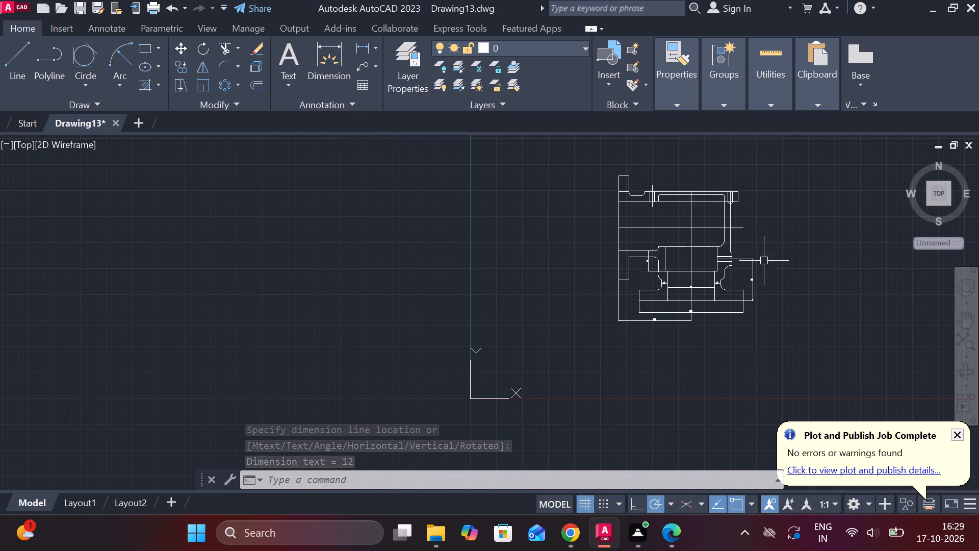
scroll(760, 239, "up", 3)
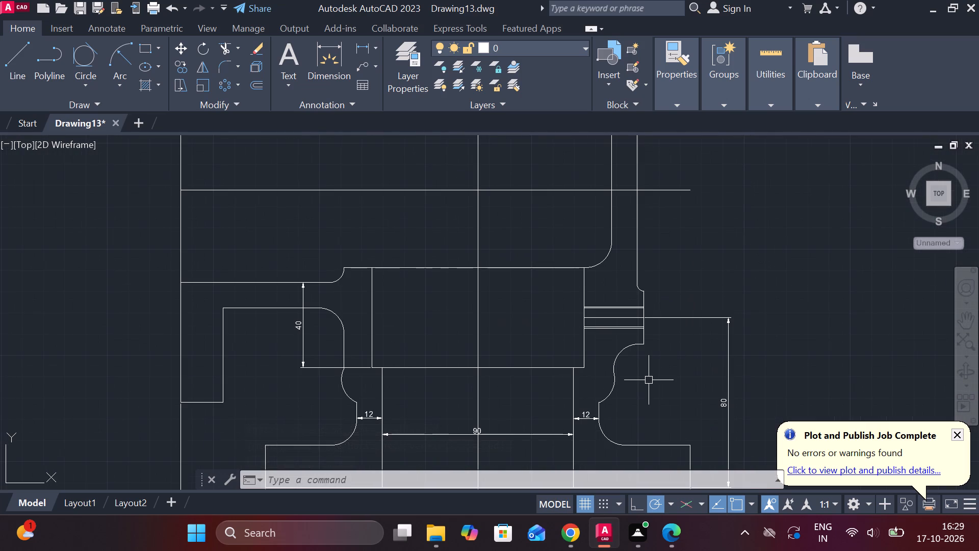
scroll(649, 380, "up", 2)
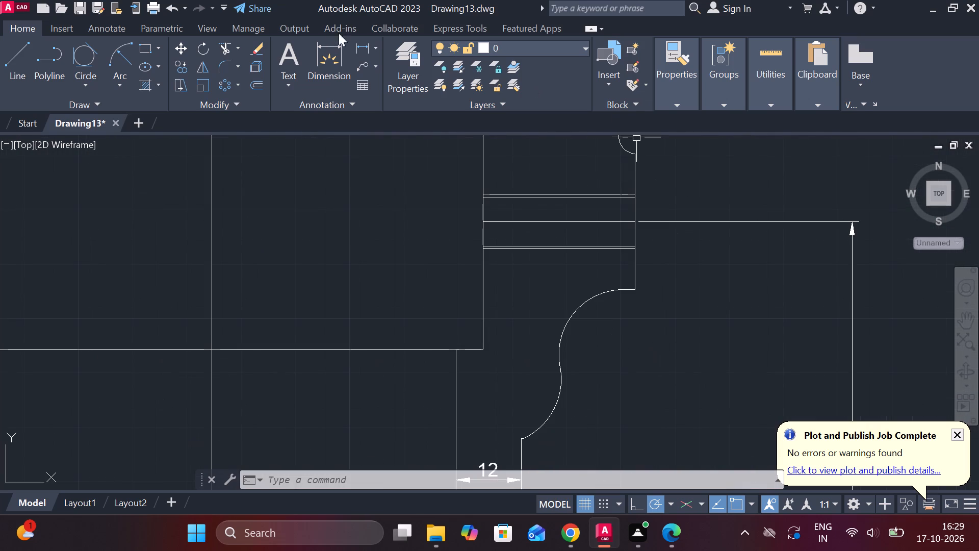
left_click(368, 44)
scroll(673, 181, "up", 1)
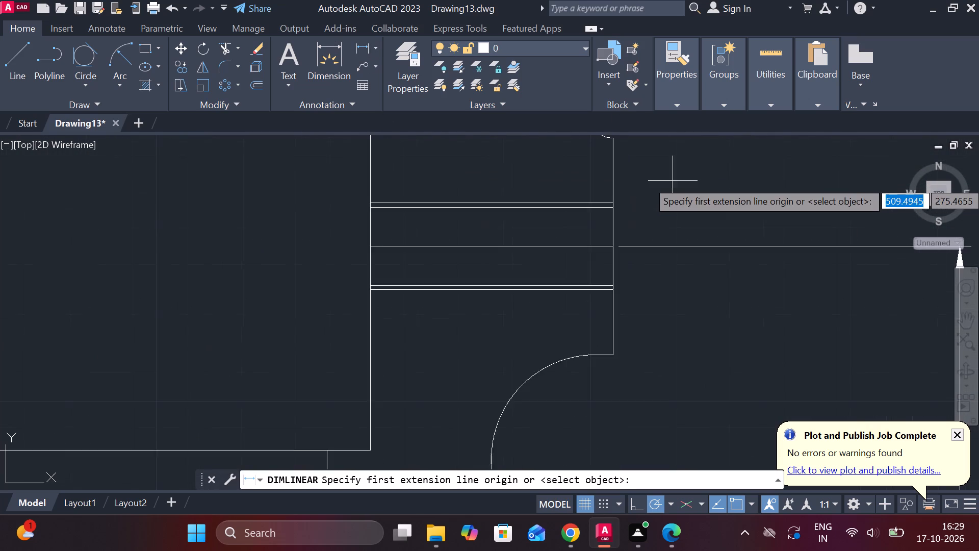
scroll(673, 181, "up", 1)
left_click(578, 218)
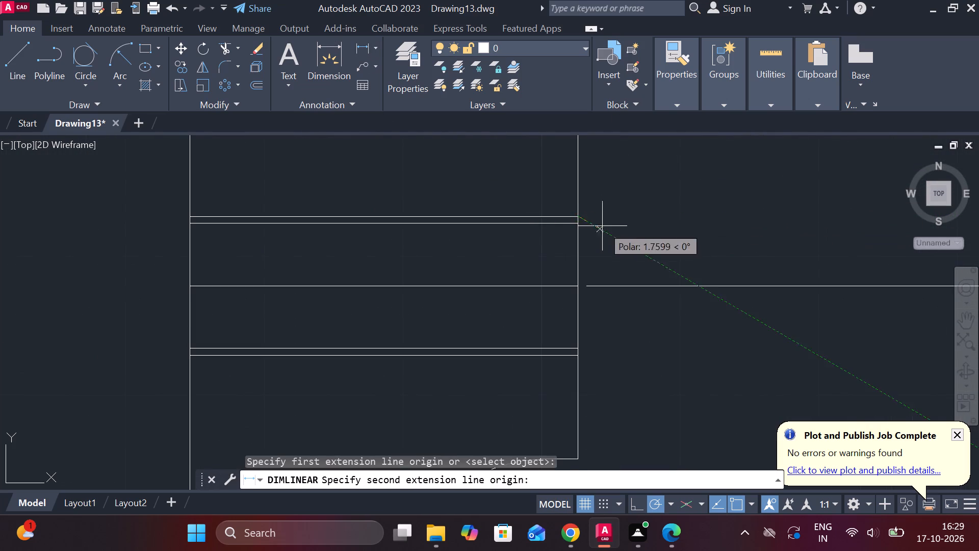
left_click(580, 355)
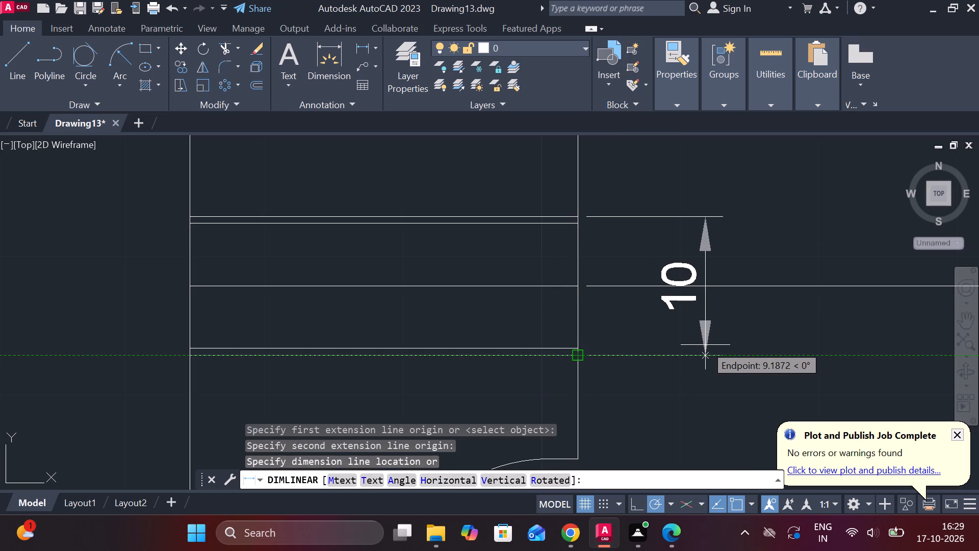
left_click(683, 347)
Dimension the side boss's full face height from its upper to its lower corner, placed outside the hole diameter dimension.
scroll(765, 300, "down", 4)
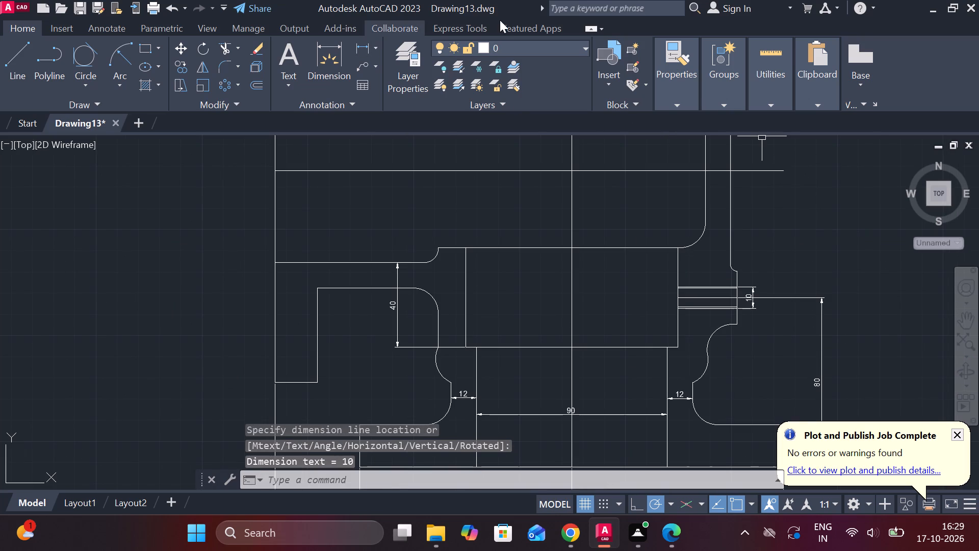
left_click(362, 47)
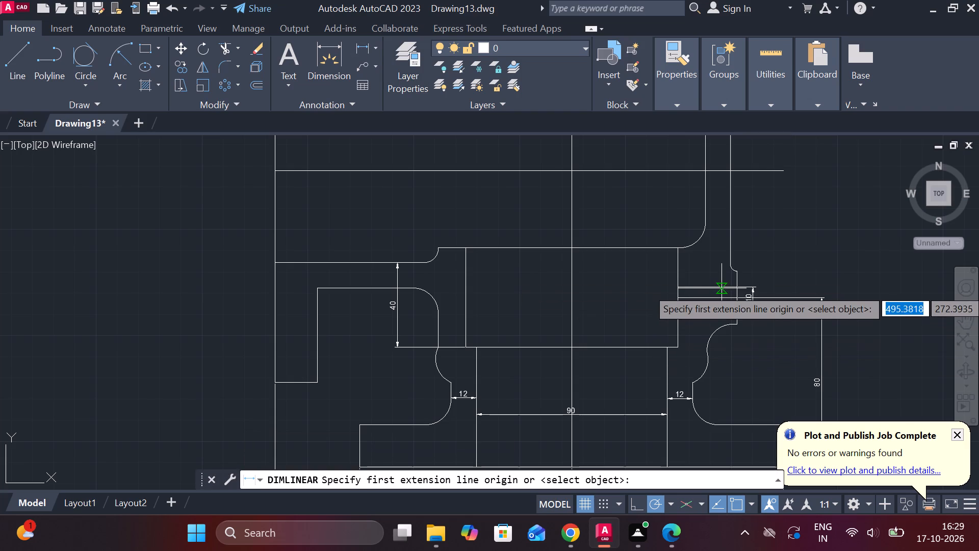
left_click(740, 274)
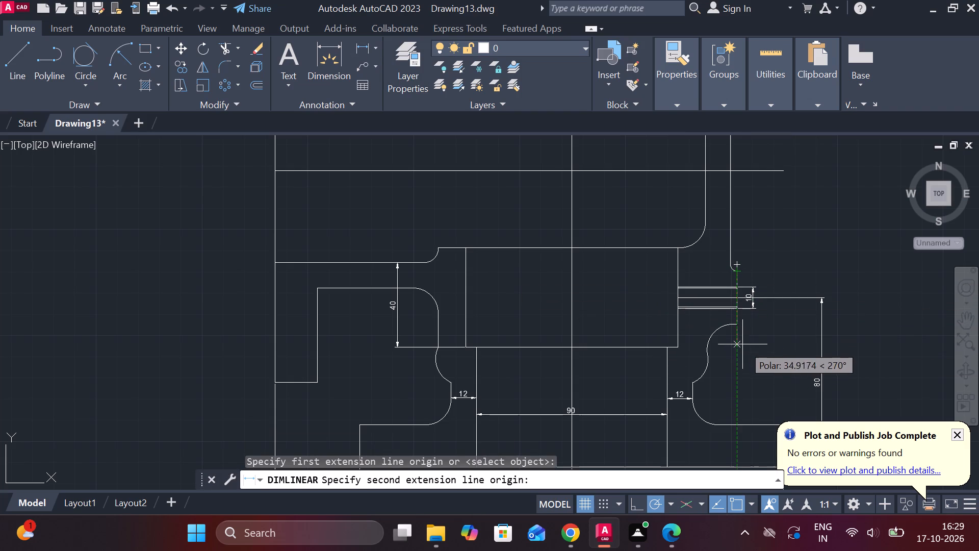
left_click(739, 328)
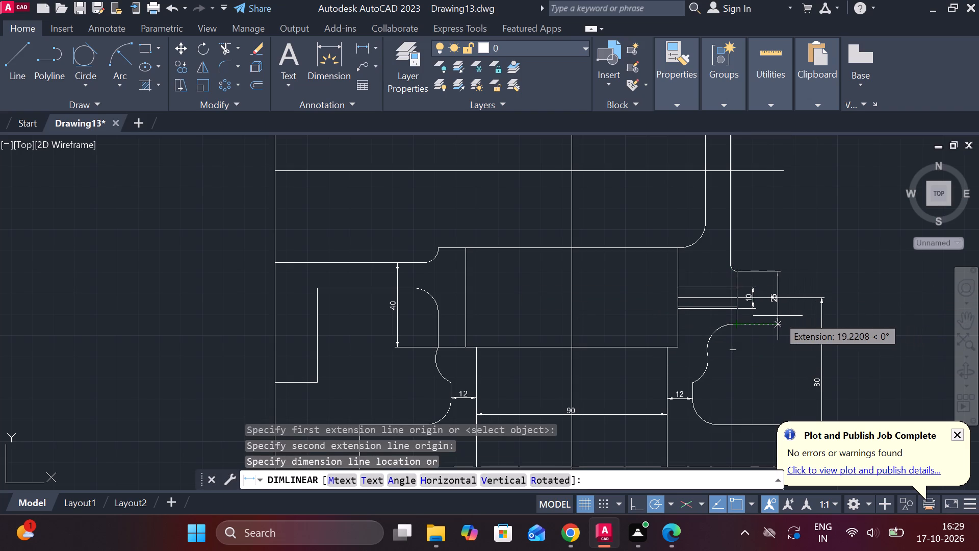
left_click(778, 316)
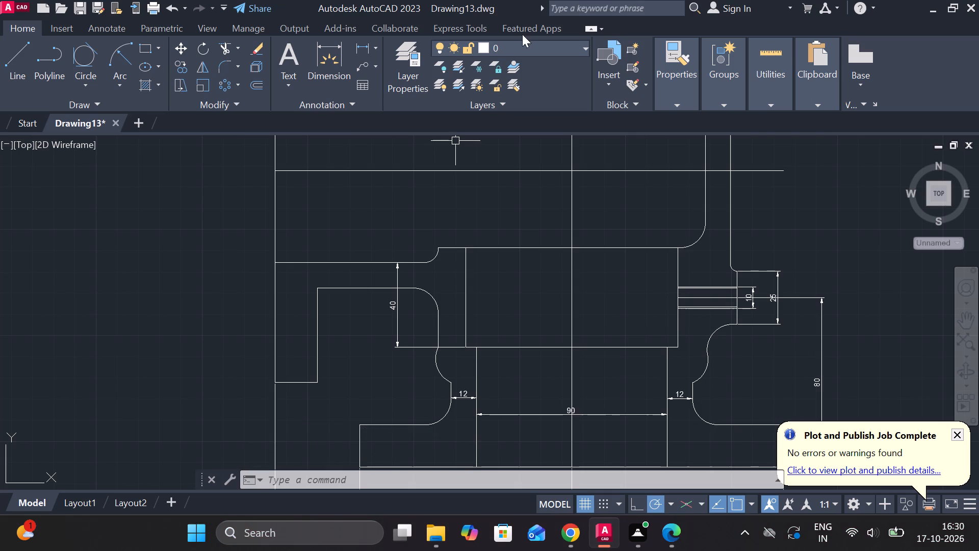
Dimension the recess's width between its two upper corners, placing the dimension above the recess's top edge.
left_click(361, 41)
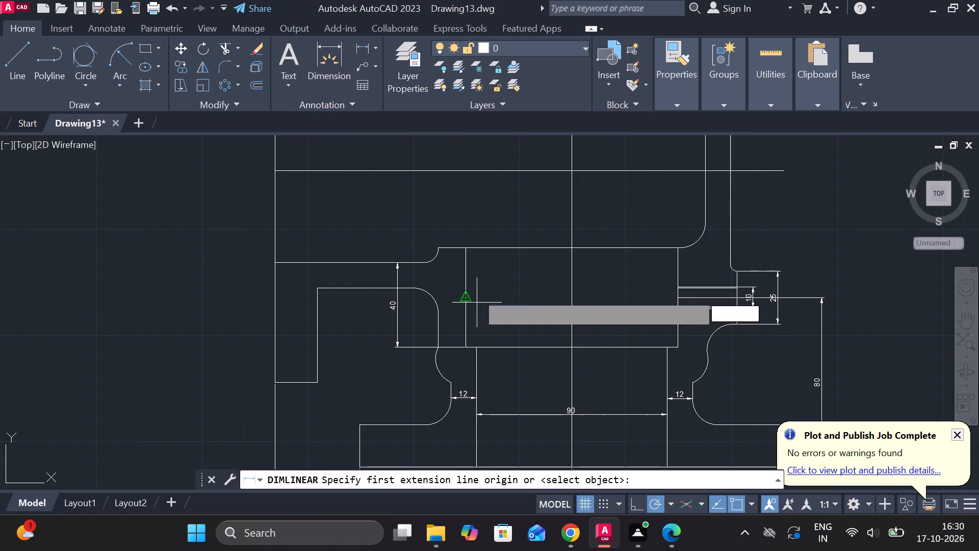
left_click(466, 248)
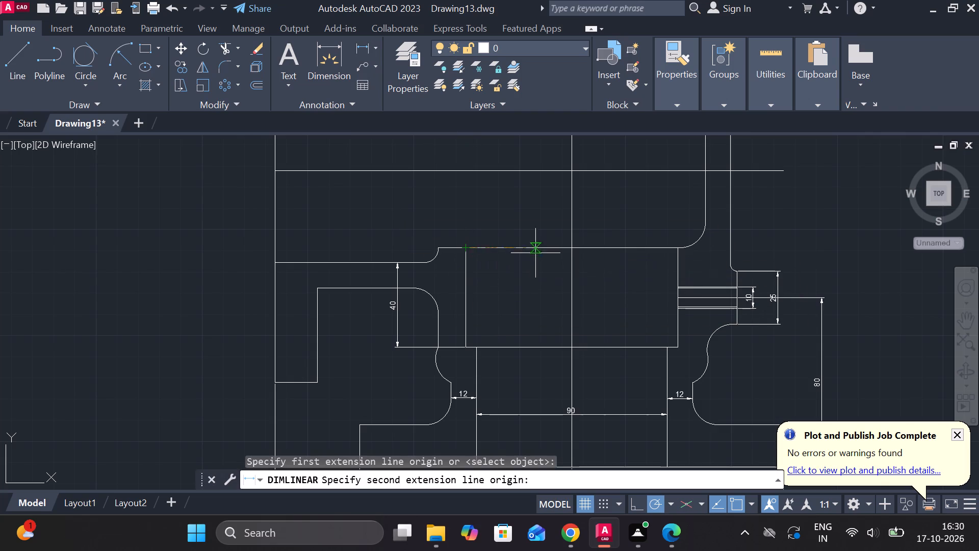
left_click(676, 247)
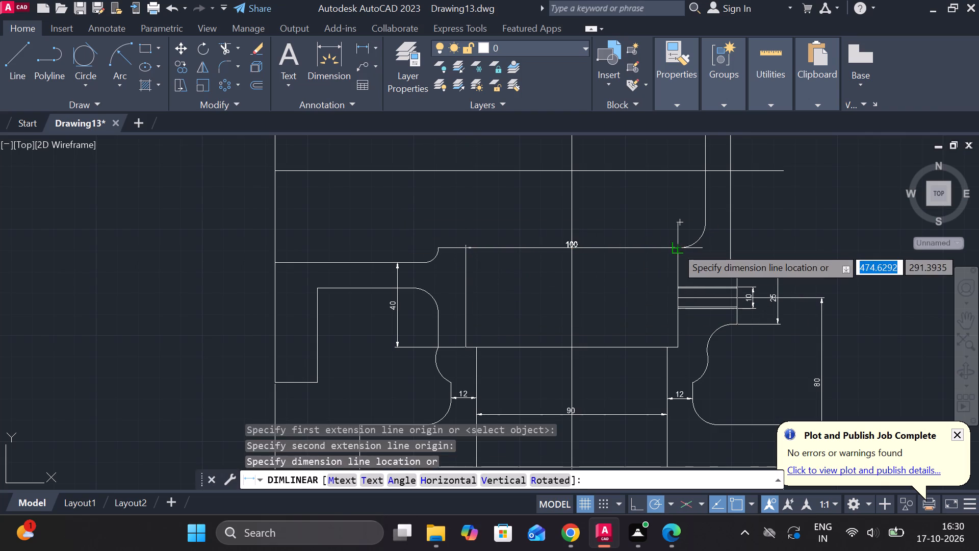
left_click(629, 217)
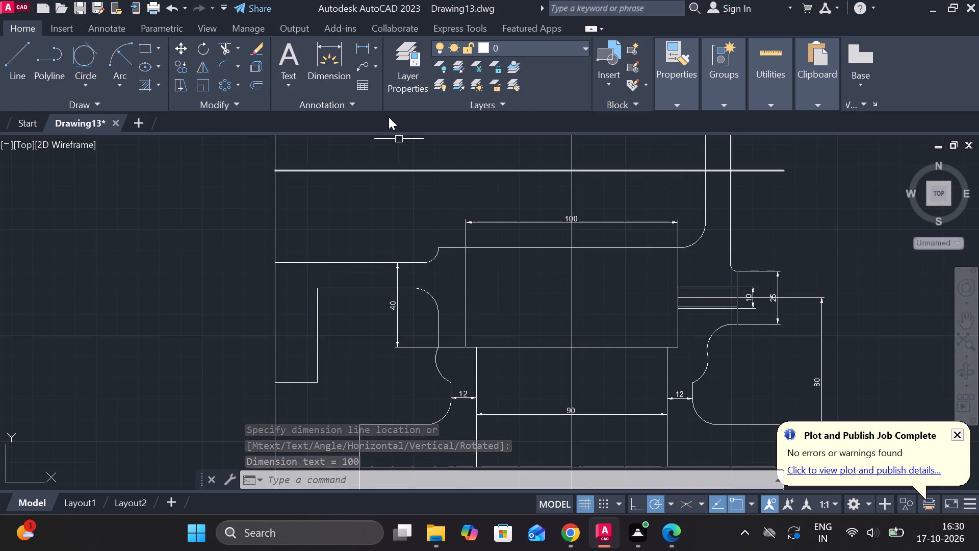
Add a vertical dimension for the step between the flange-side lower inner wall line and the recess's top line, beside the small fillet.
left_click(365, 47)
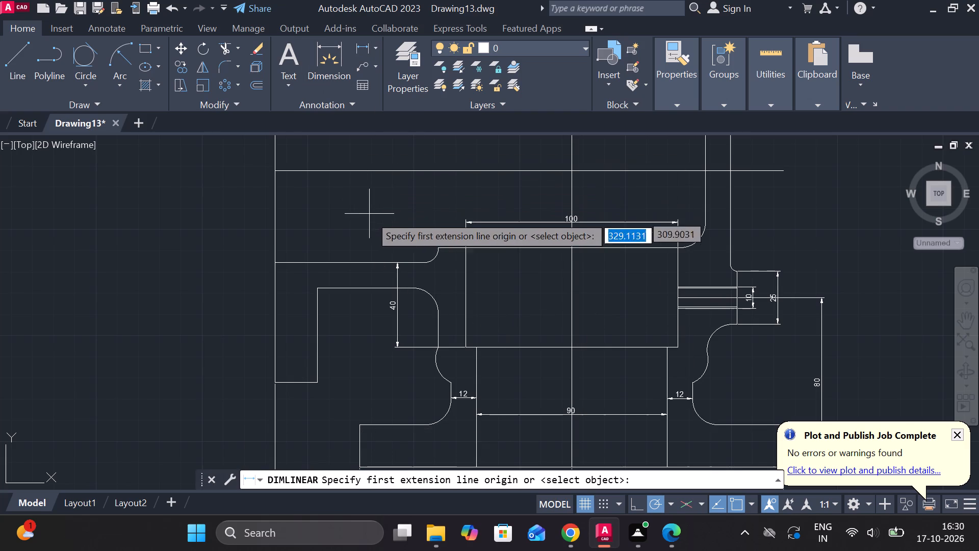
left_click(418, 260)
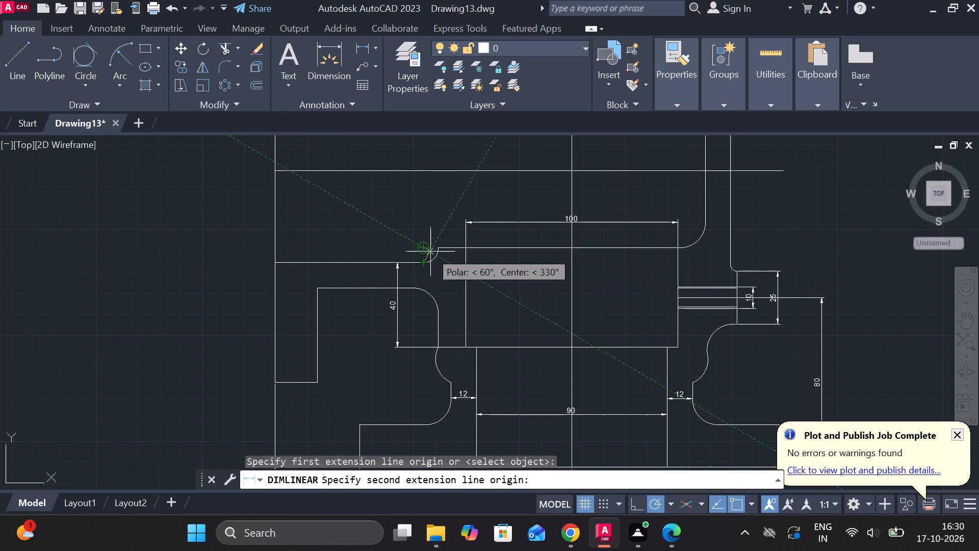
left_click(437, 247)
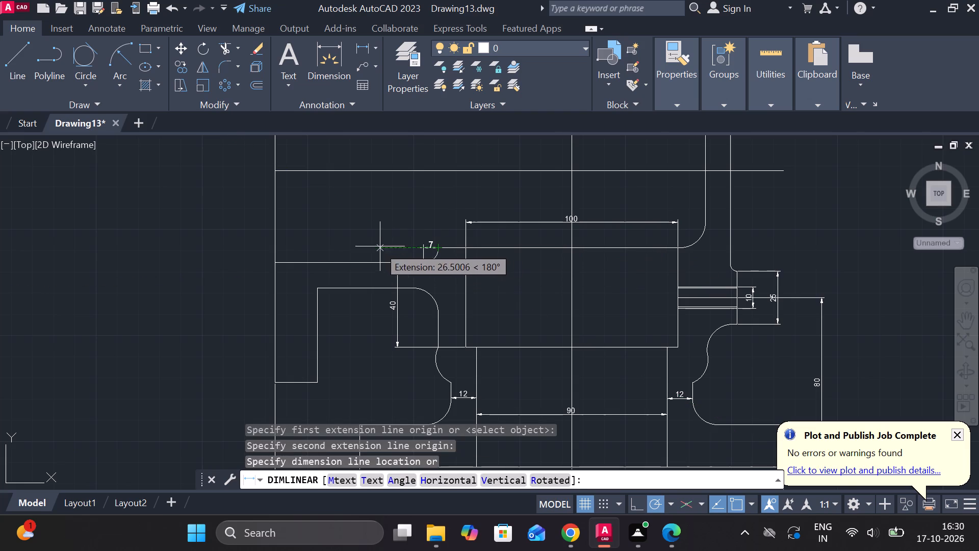
left_click(408, 254)
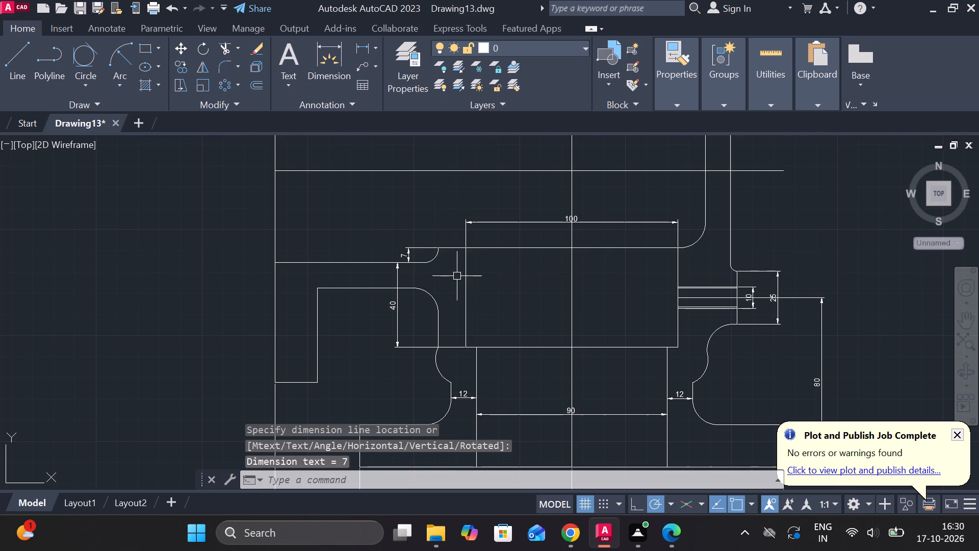
Dimension the vertical height from the side flange's horizontal centreline to the base's bottom edge, placed outside the flange face.
scroll(331, 204, "up", 1)
scroll(337, 204, "down", 2)
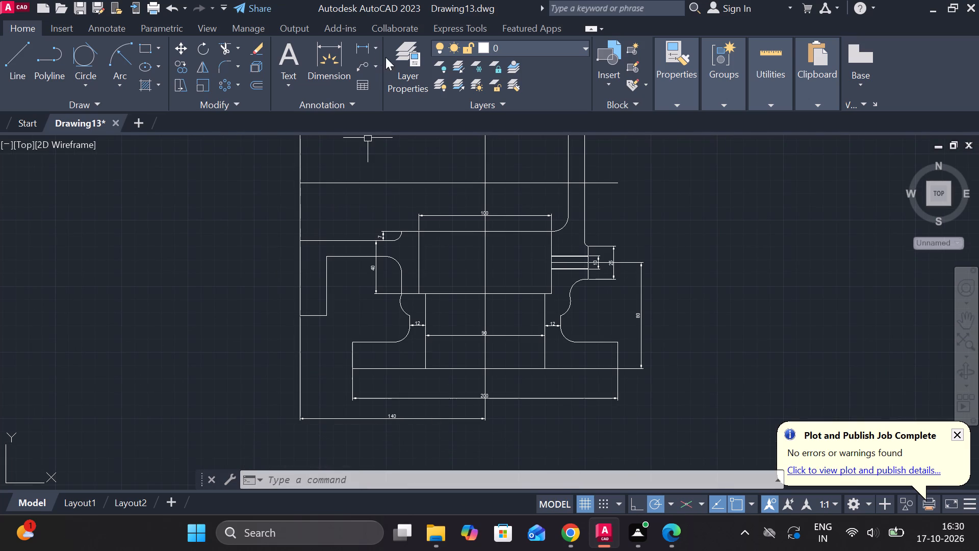
left_click(366, 48)
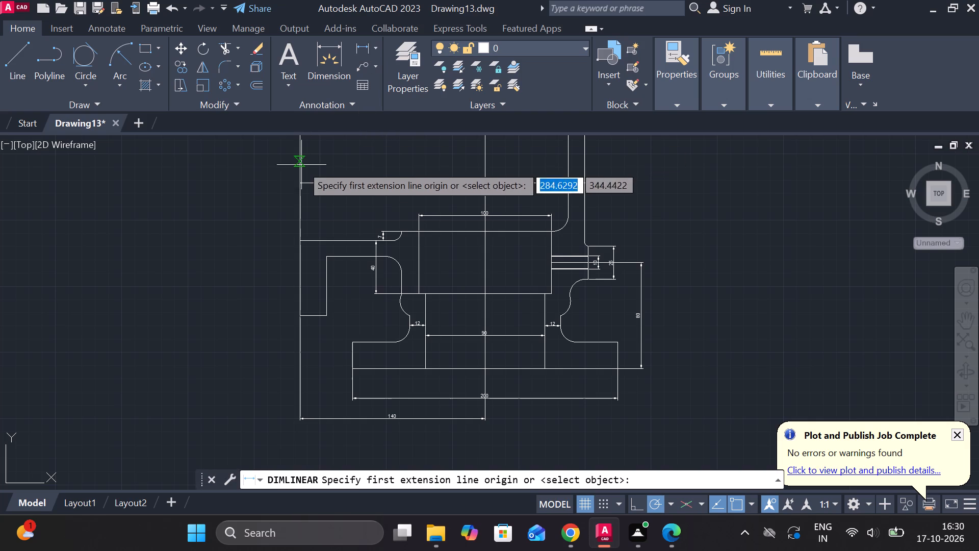
left_click(301, 185)
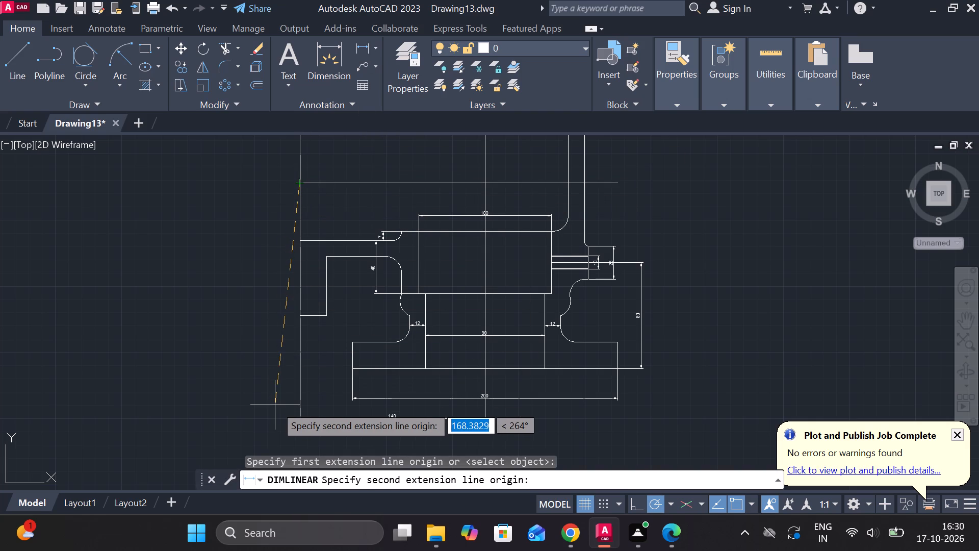
left_click(353, 369)
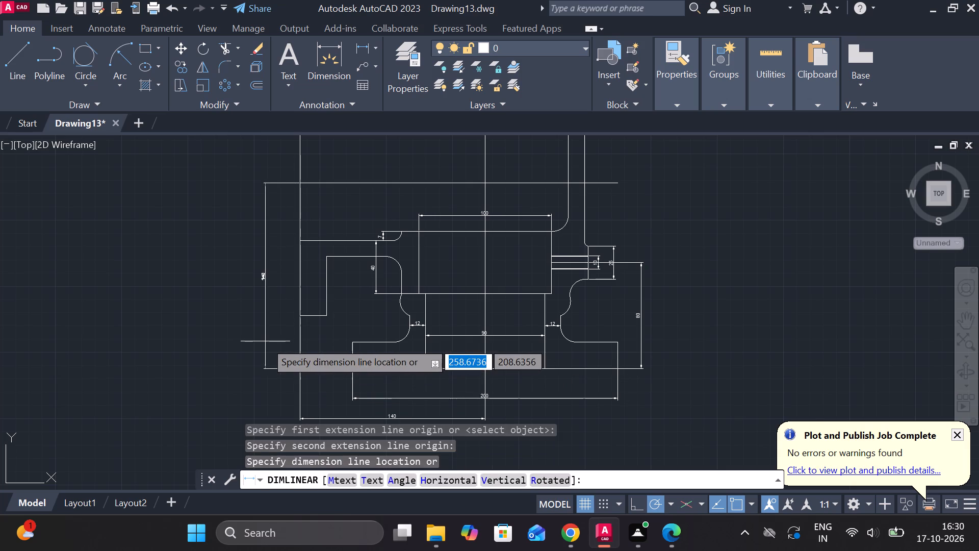
scroll(286, 338, "up", 2)
scroll(288, 338, "down", 2)
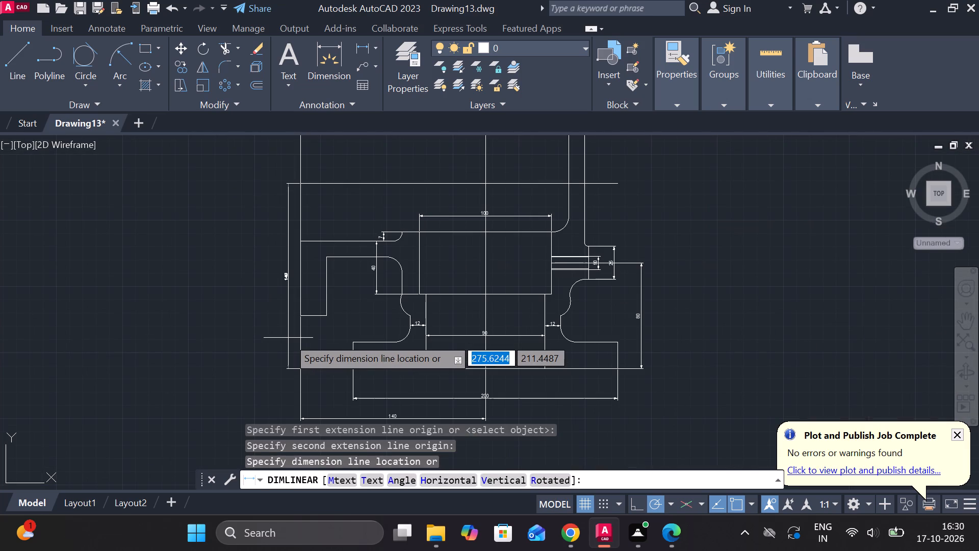
left_click(256, 338)
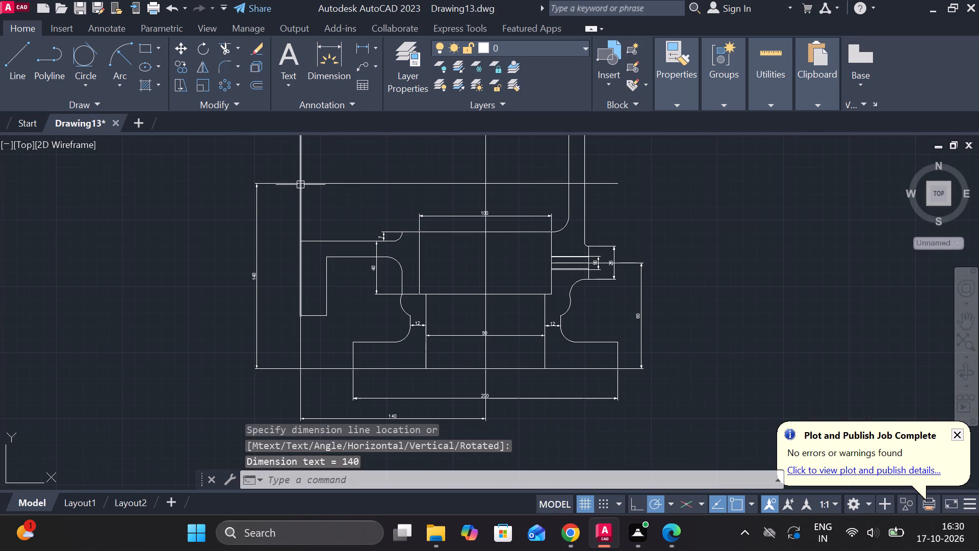
Dimension the side flange's full height from its upper to its lower outer corner, placed outside the centreline height dimension.
scroll(300, 184, "down", 3)
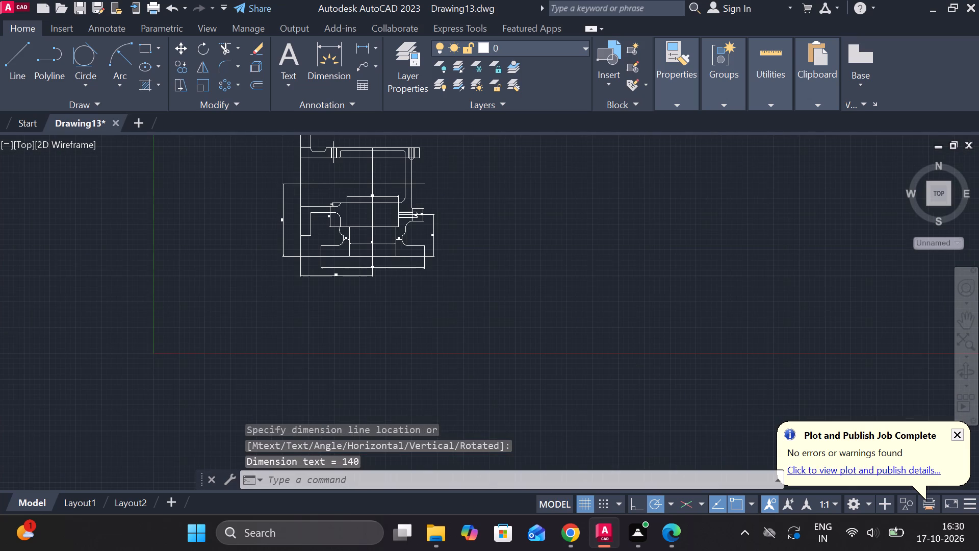
scroll(318, 150, "up", 2)
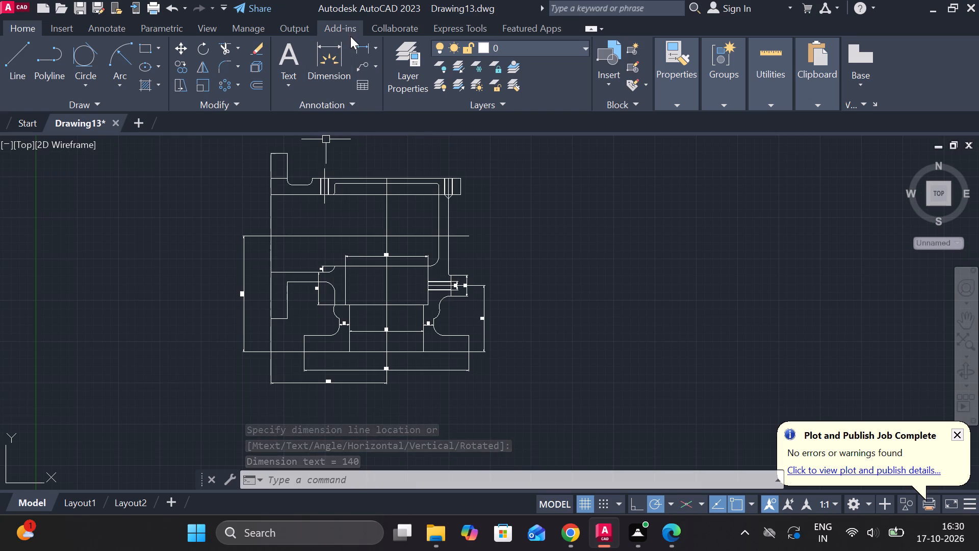
left_click(358, 46)
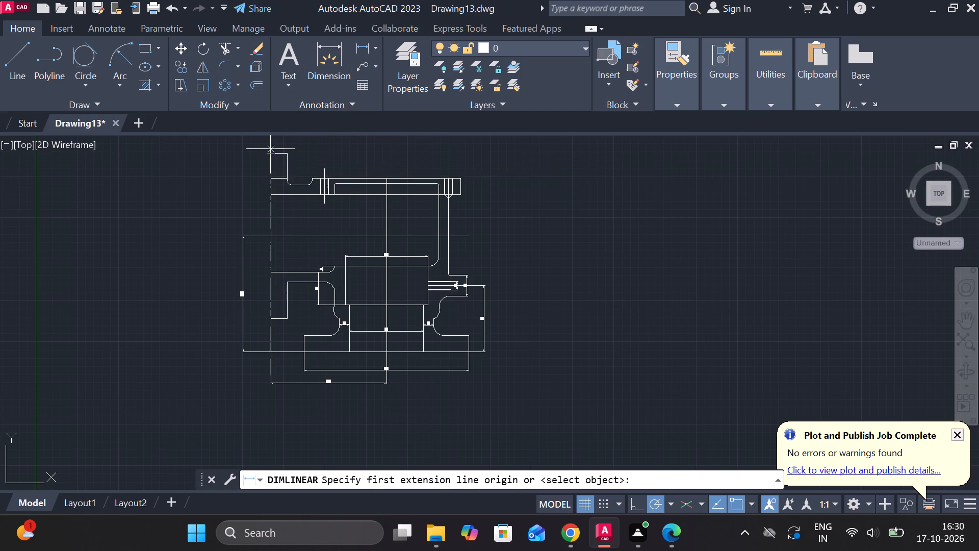
left_click(274, 155)
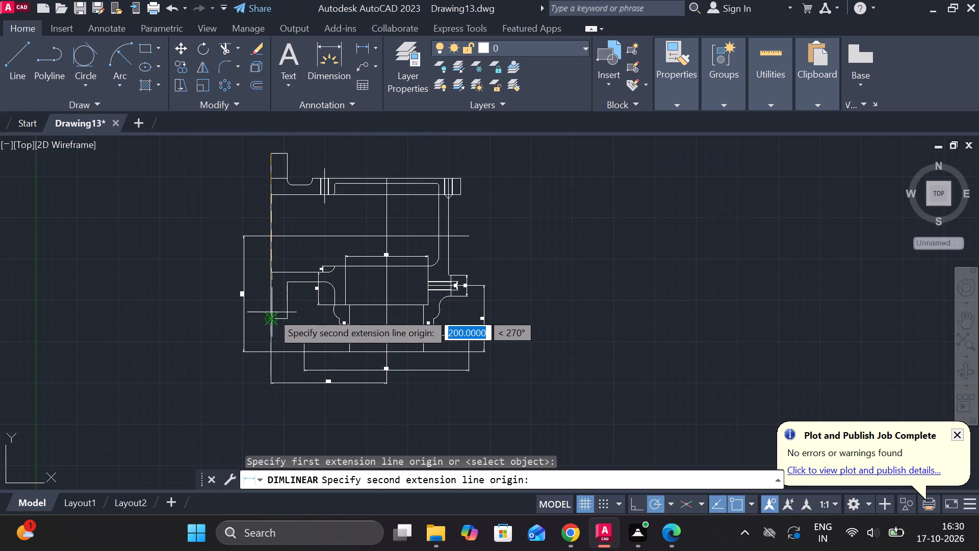
left_click(272, 318)
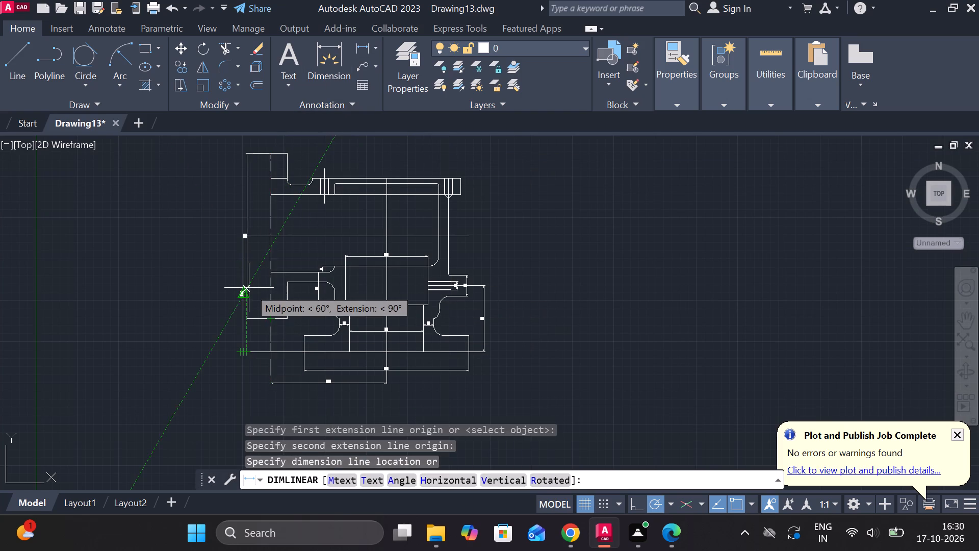
scroll(256, 288, "up", 2)
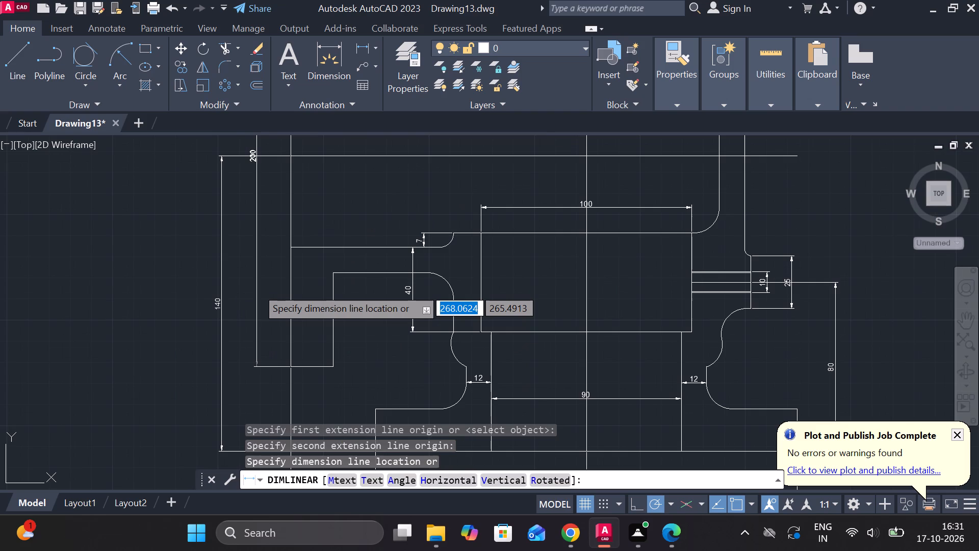
scroll(256, 288, "down", 1)
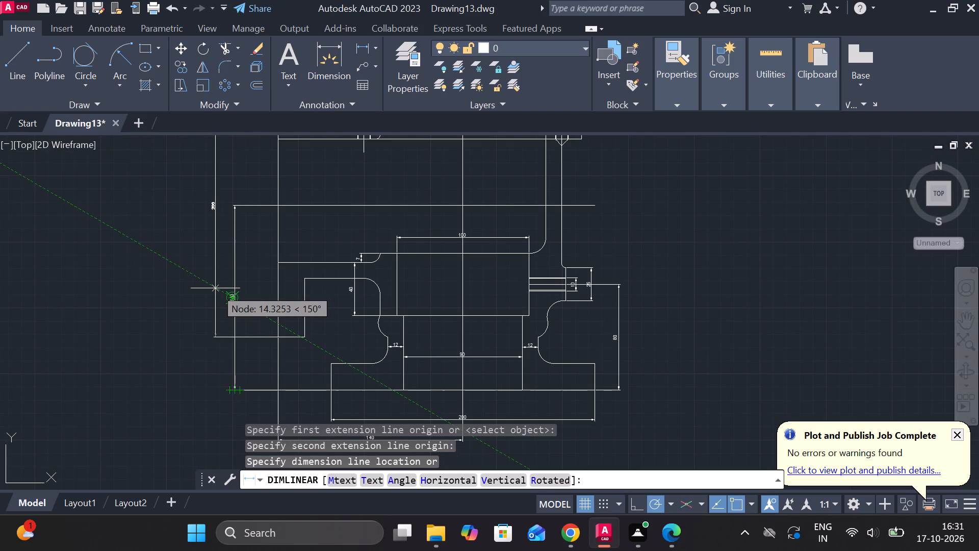
left_click(212, 288)
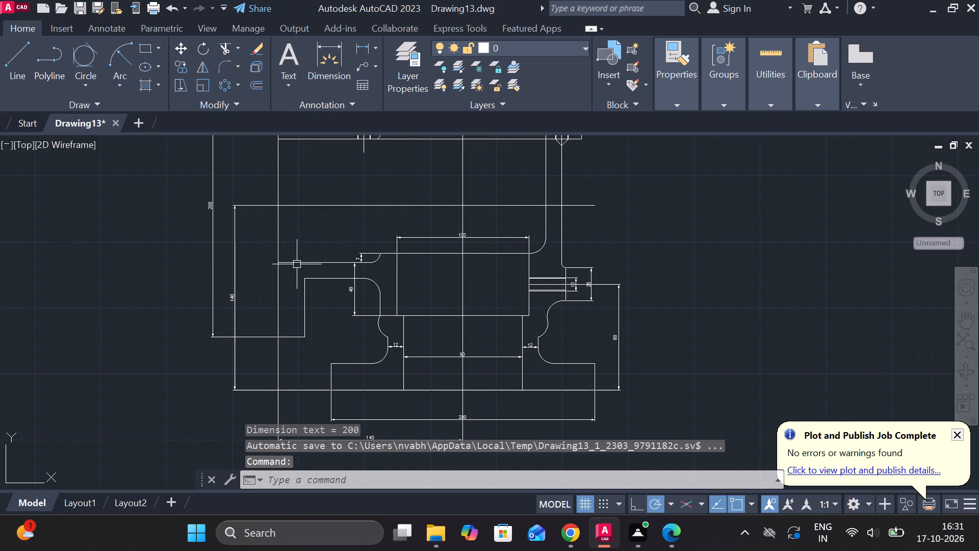
Add a vertical dimension for the upper wall's thickness between the filleted groove's bottom and the inner wall line.
scroll(297, 264, "down", 1)
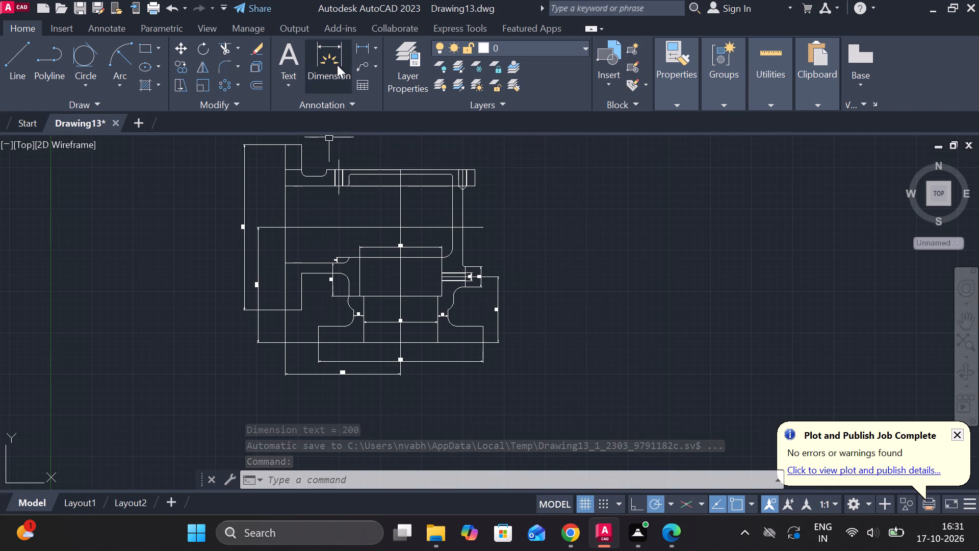
left_click(366, 48)
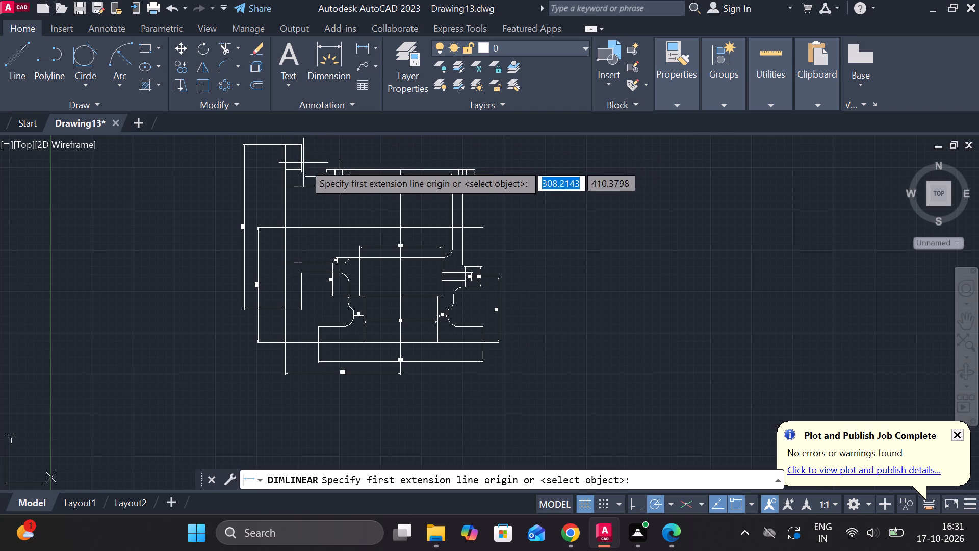
left_click(311, 173)
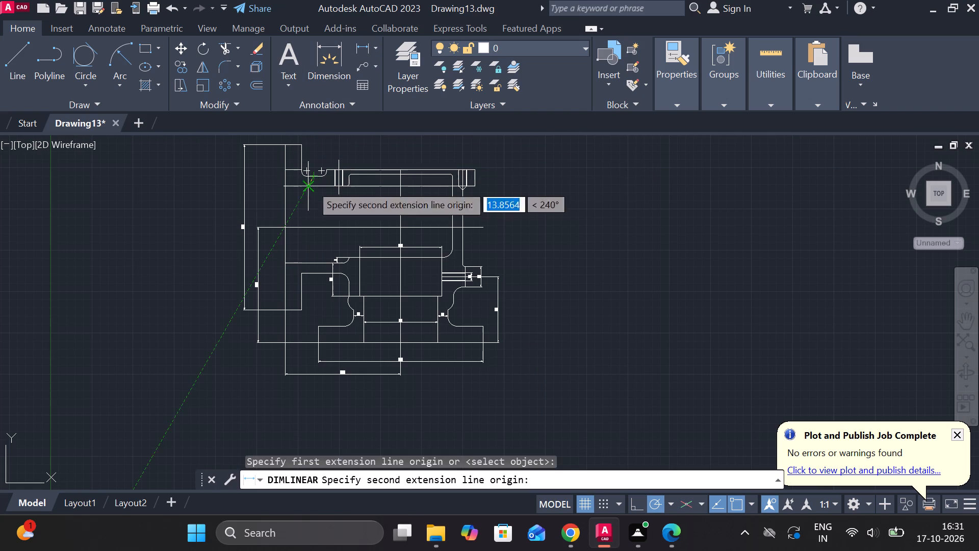
left_click(315, 184)
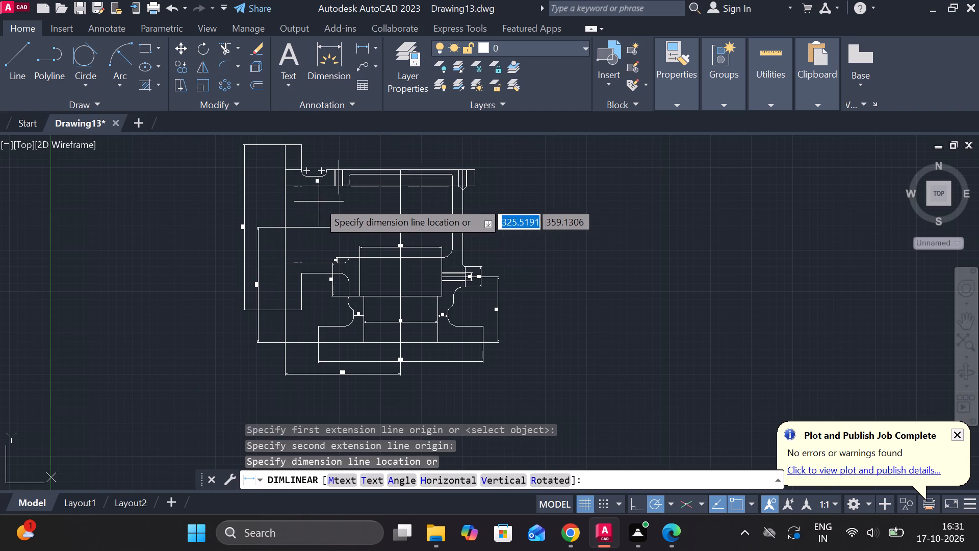
scroll(314, 195, "up", 2)
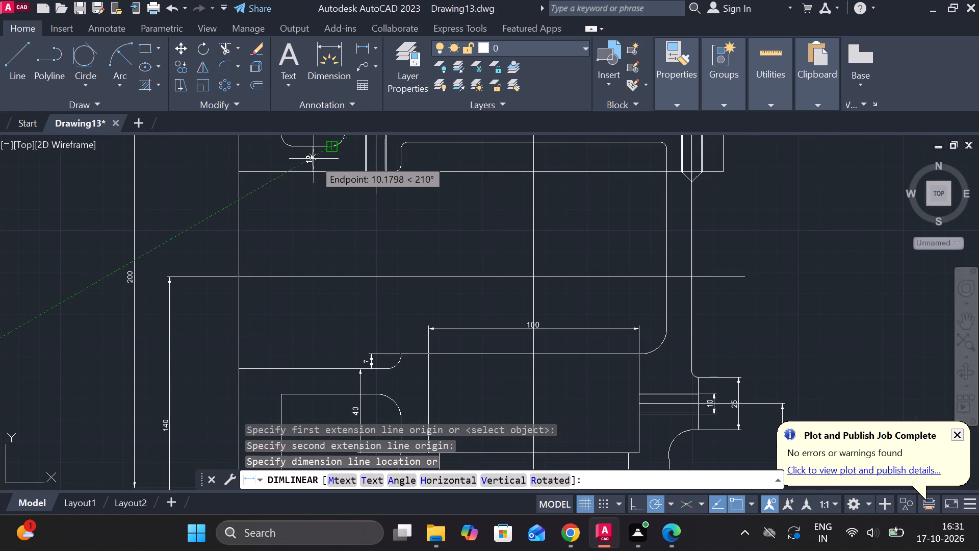
left_click(310, 159)
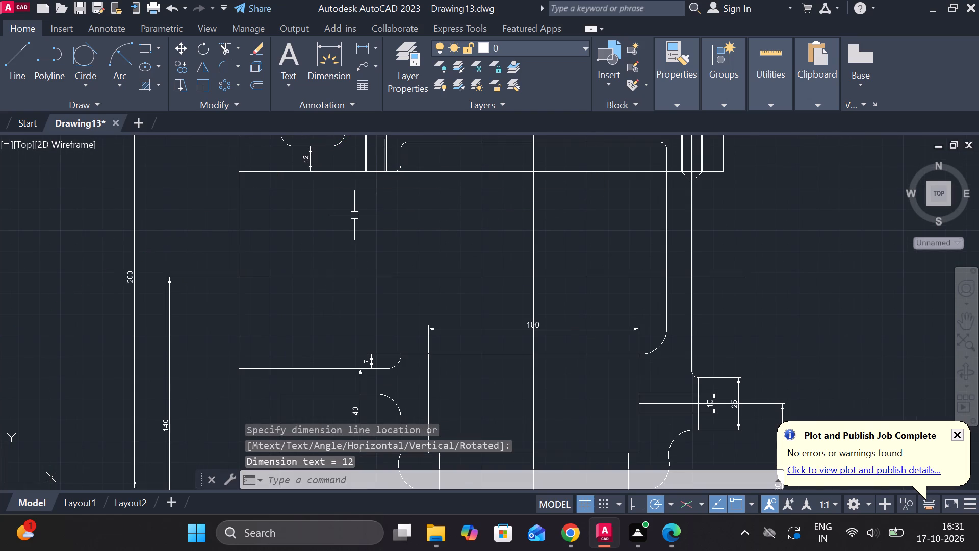
Dimension the side flange's thickness between its two top corners, placing the dimension just above the flange.
scroll(356, 218, "down", 2)
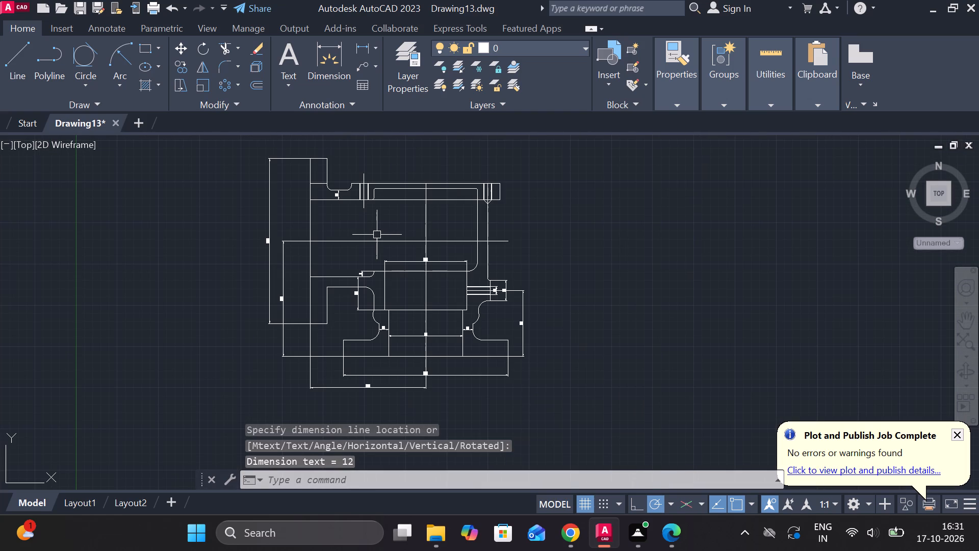
left_click(357, 44)
left_click(309, 159)
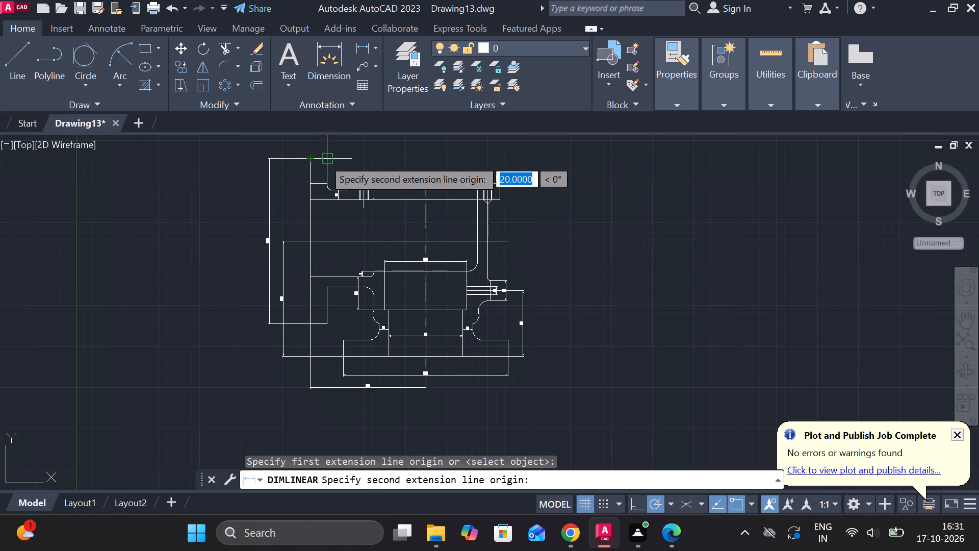
left_click(323, 159)
left_click(320, 149)
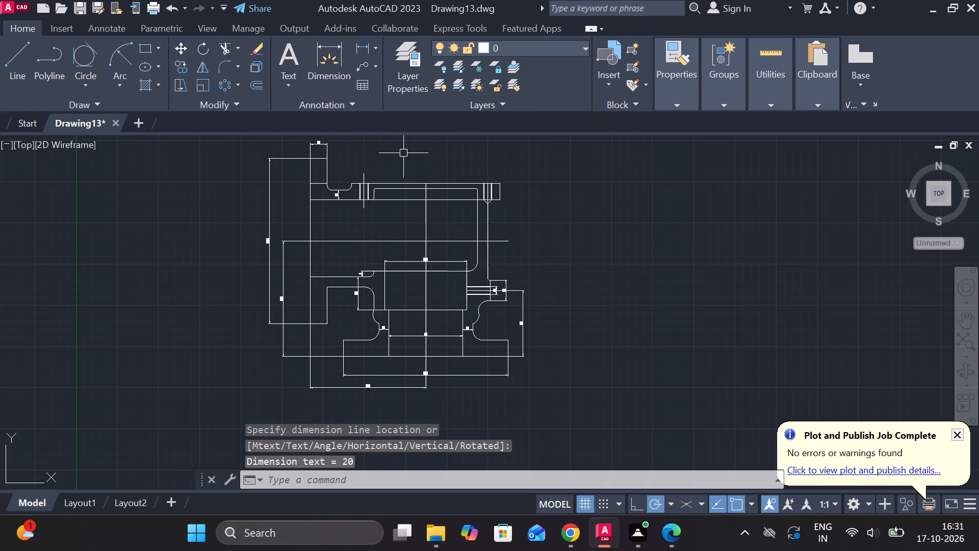
Dimension the top flange's width from the groove-side corner to its far outer corner, placed above the top face.
left_click(367, 46)
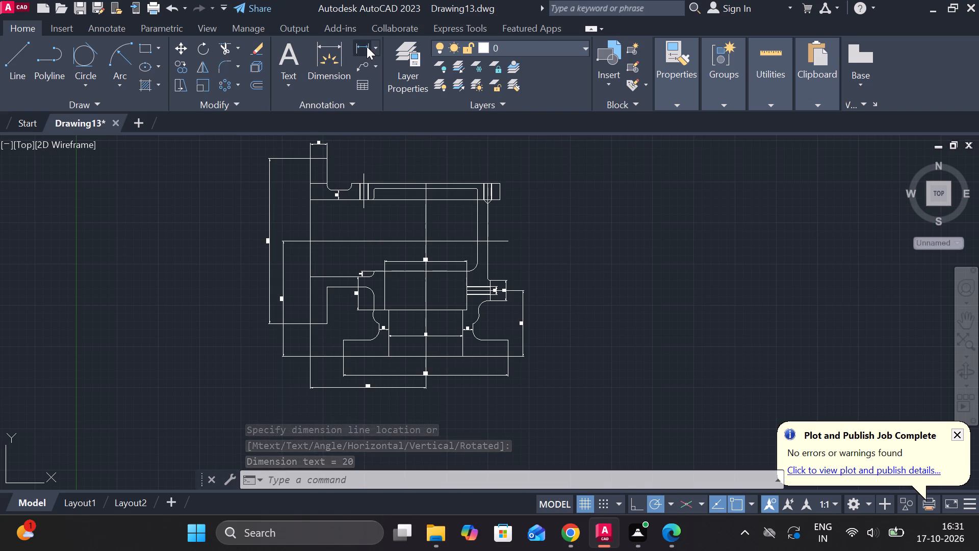
left_click(355, 181)
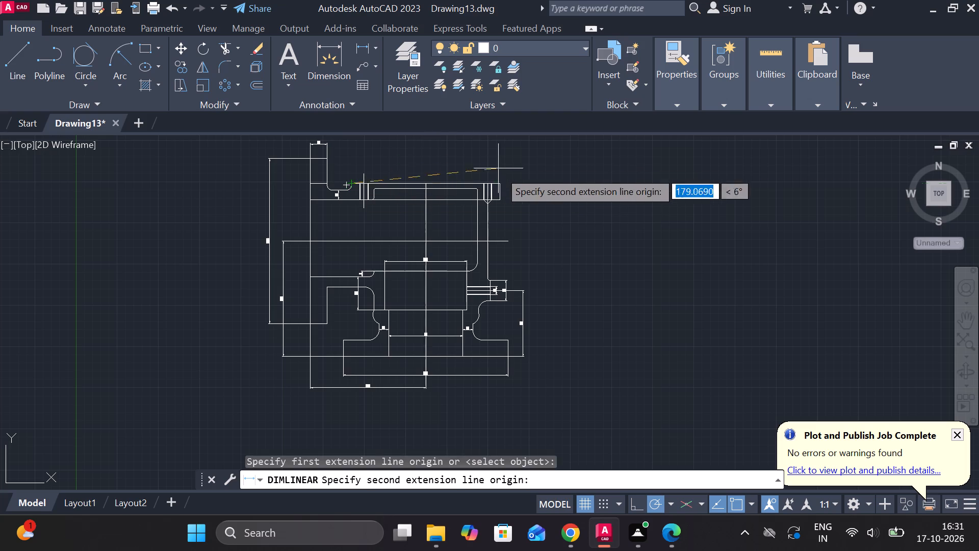
left_click(501, 181)
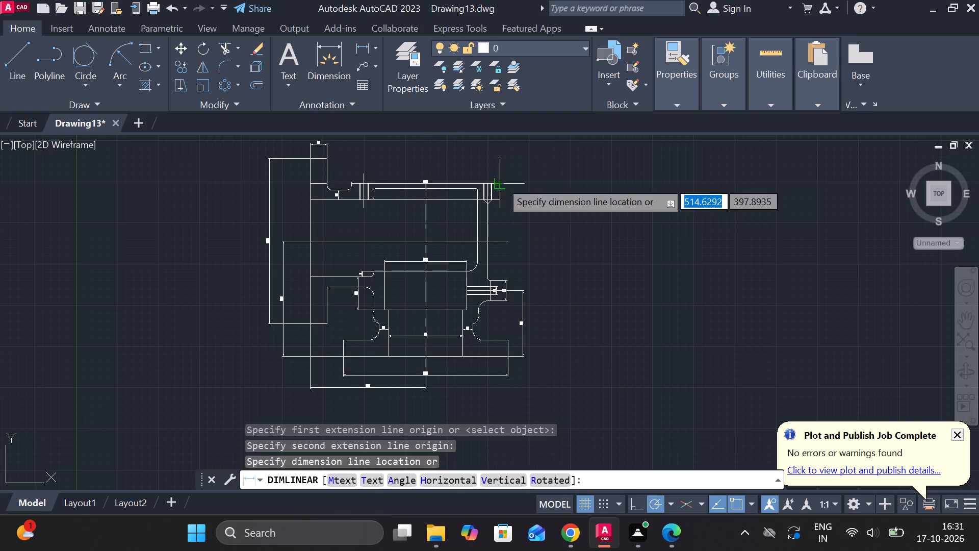
scroll(492, 162, "down", 1)
scroll(492, 162, "up", 4)
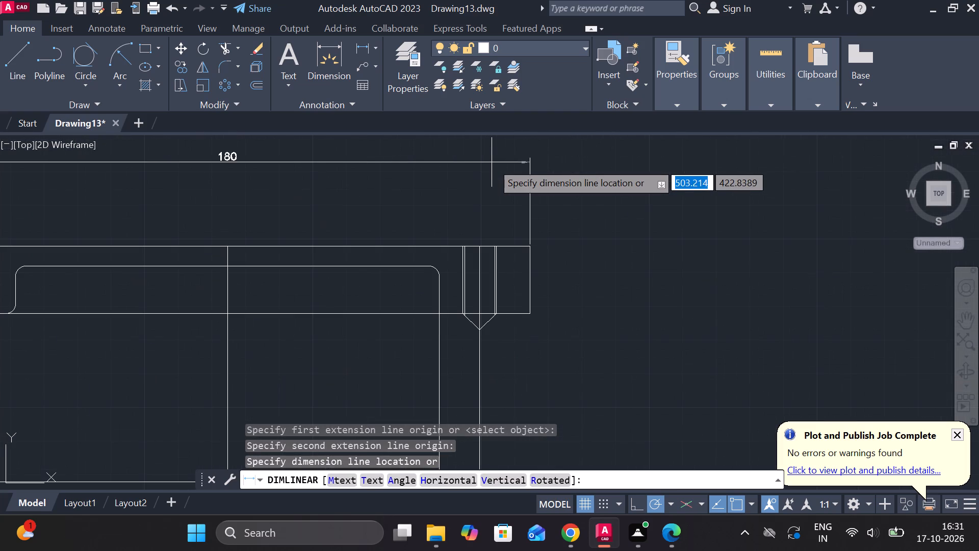
scroll(492, 162, "down", 3)
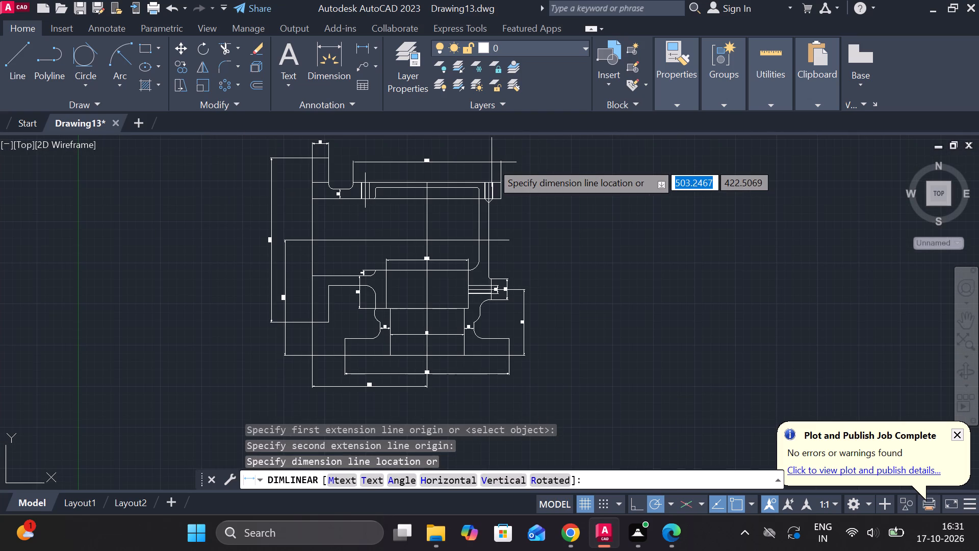
left_click(428, 158)
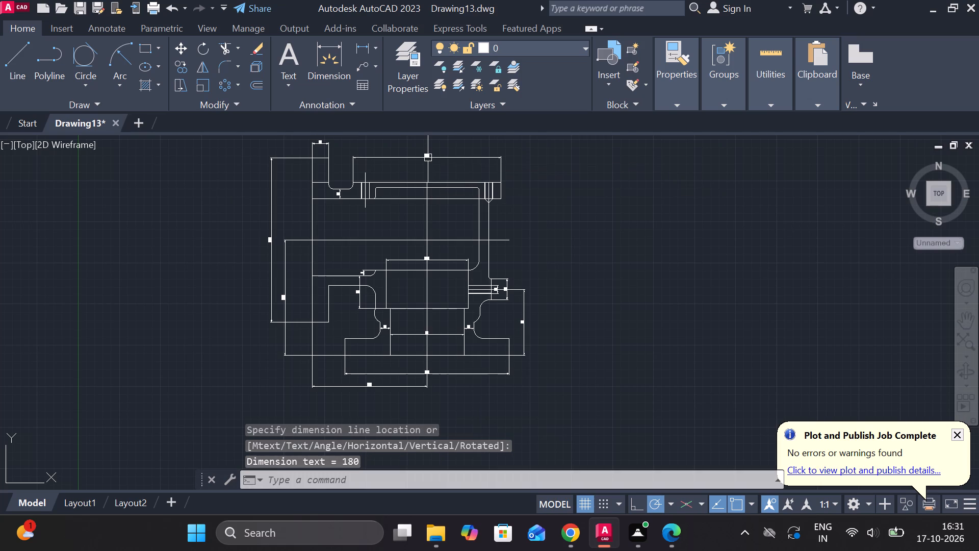
Dimension the width of the recess beneath the top flange between its two side walls, placed below the flange underside.
scroll(523, 156, "up", 2)
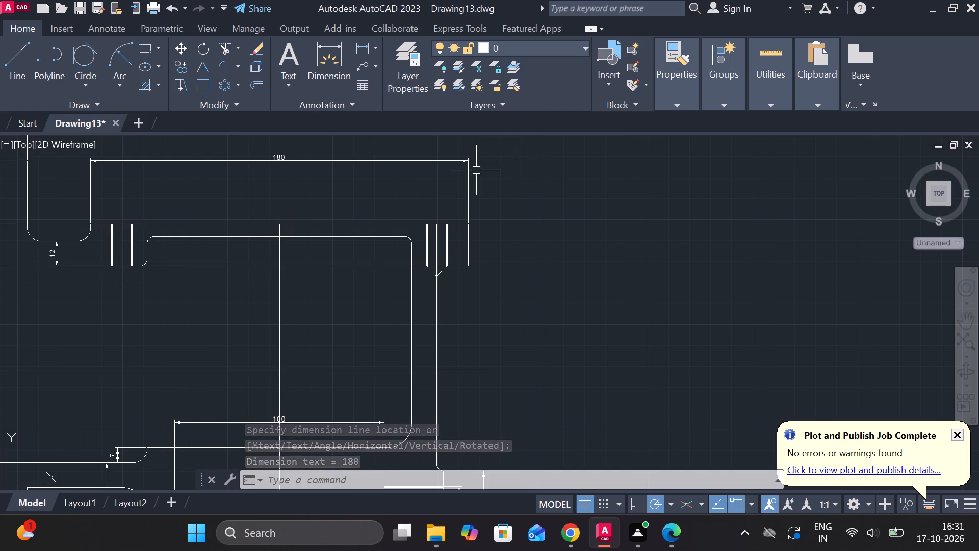
scroll(346, 169, "down", 1)
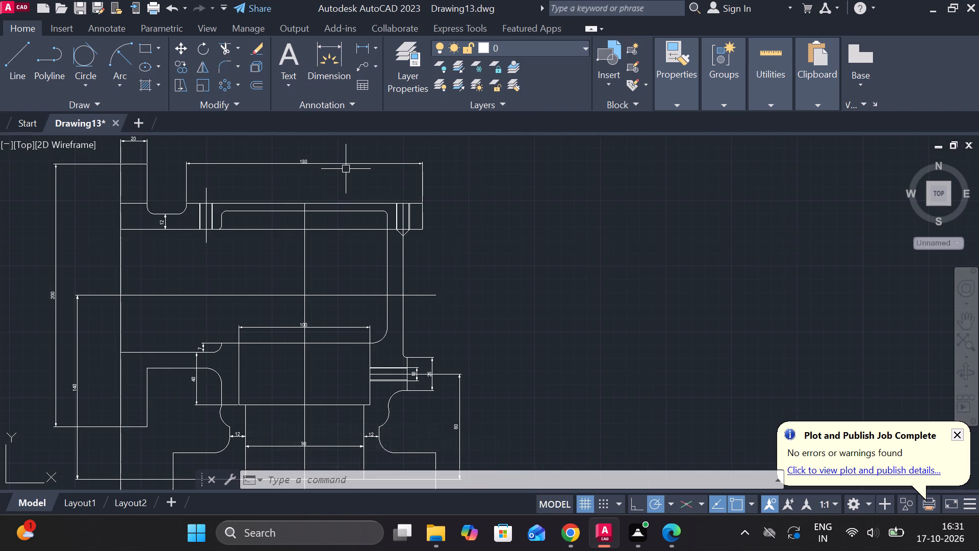
scroll(346, 169, "down", 1)
left_click(362, 49)
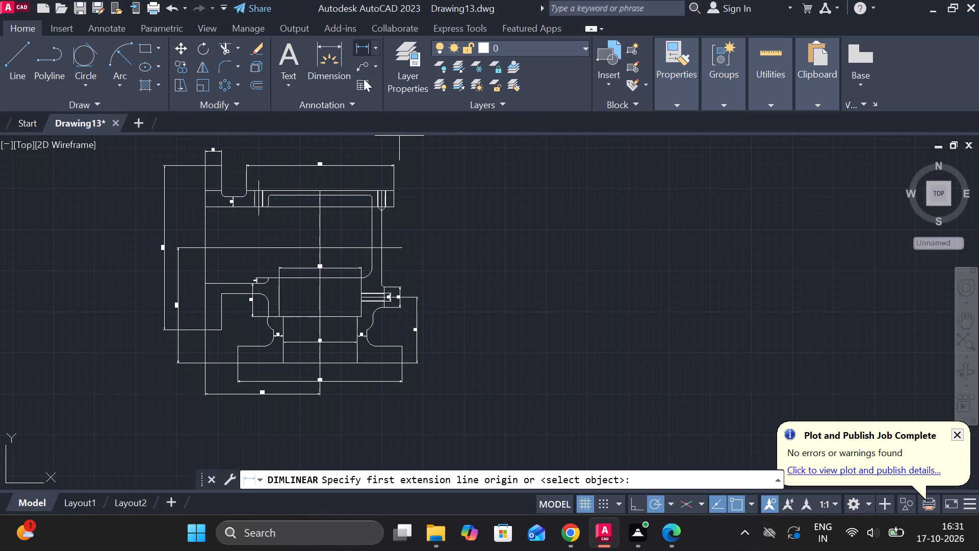
scroll(268, 206, "up", 3)
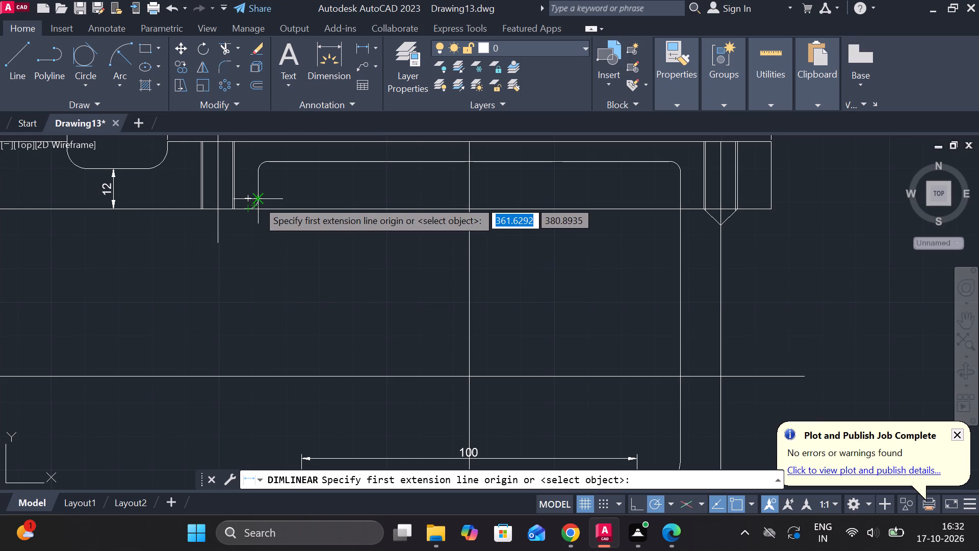
scroll(269, 185, "up", 2)
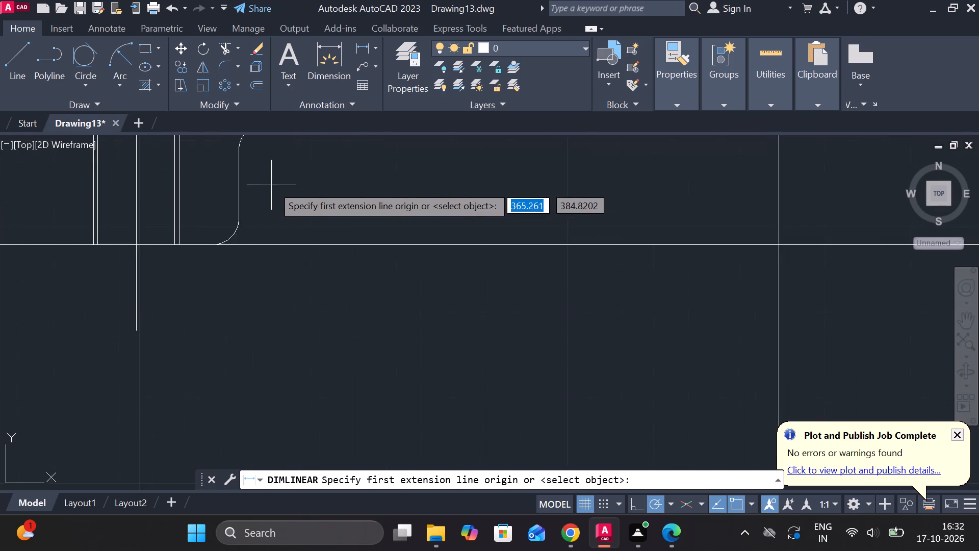
scroll(272, 185, "up", 1)
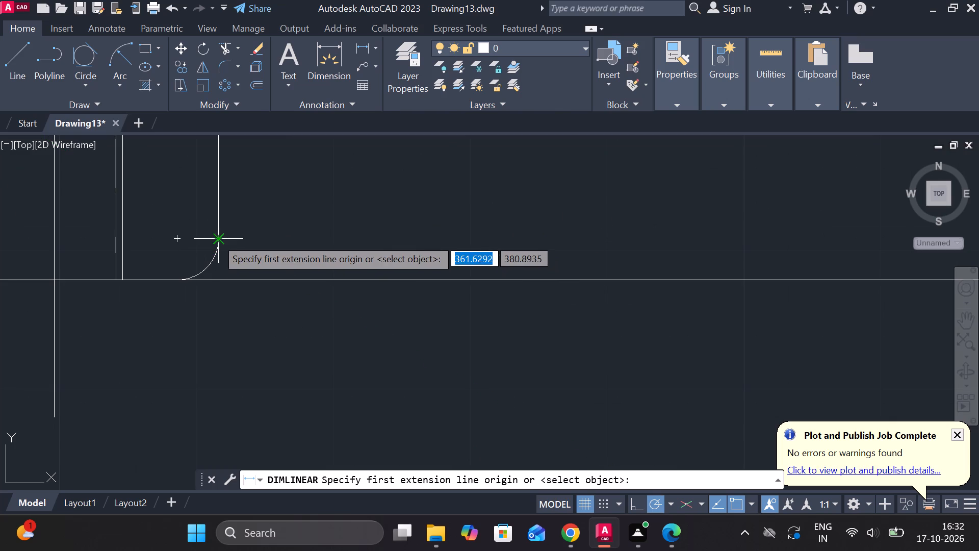
left_click(216, 238)
scroll(411, 233, "down", 2)
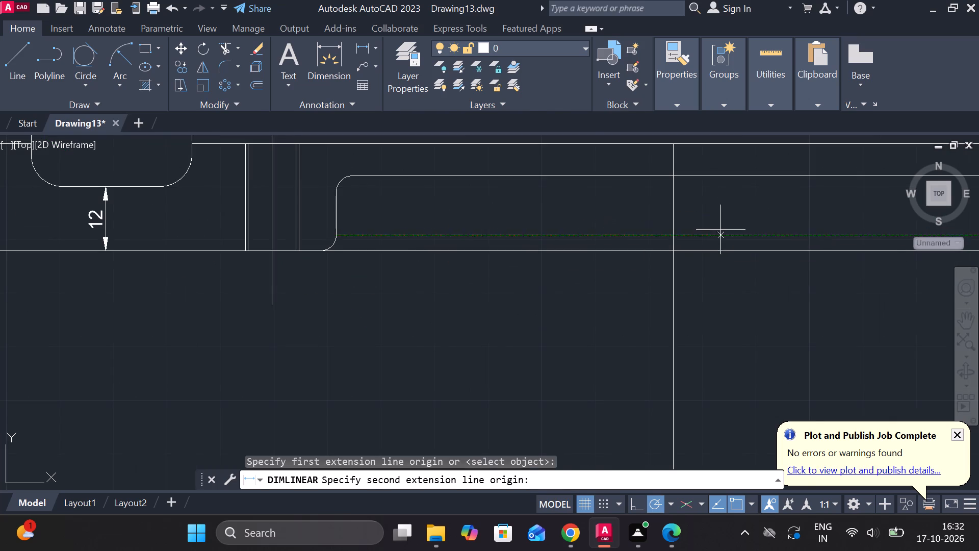
scroll(720, 230, "down", 3)
scroll(791, 234, "up", 1)
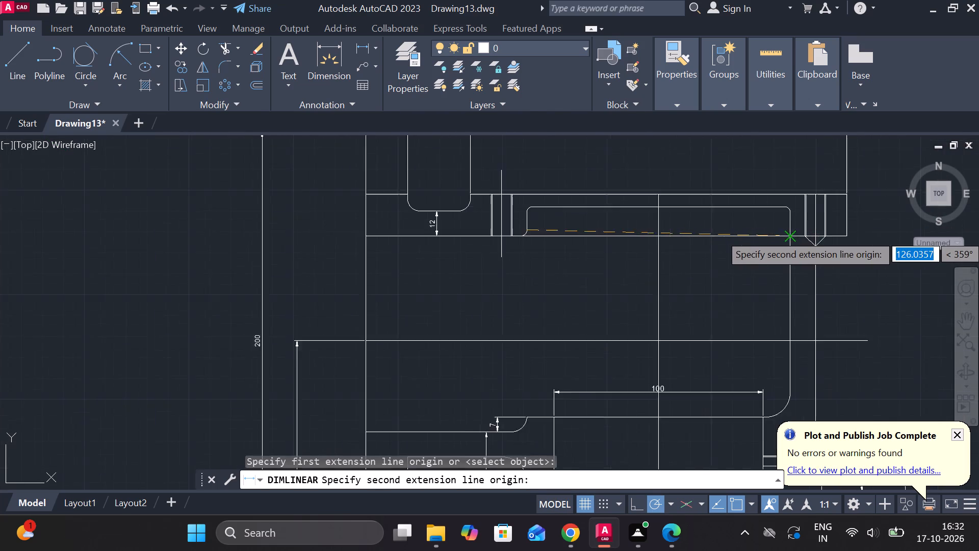
scroll(791, 234, "up", 4)
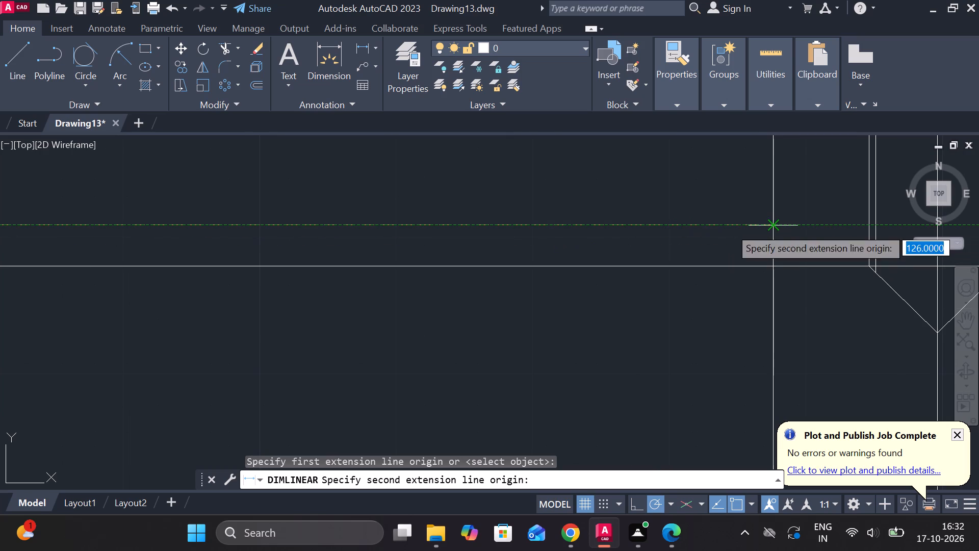
left_click(768, 228)
scroll(670, 338, "down", 3)
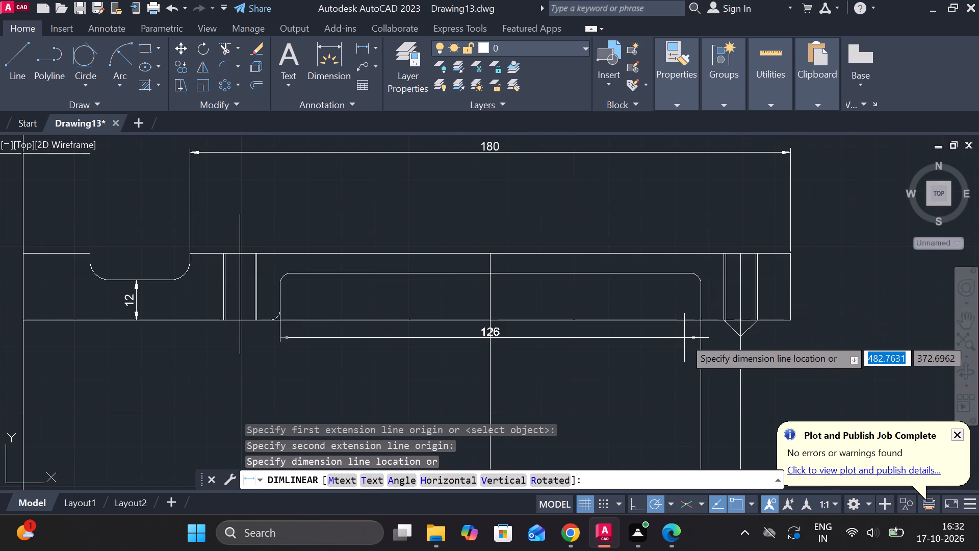
left_click(676, 371)
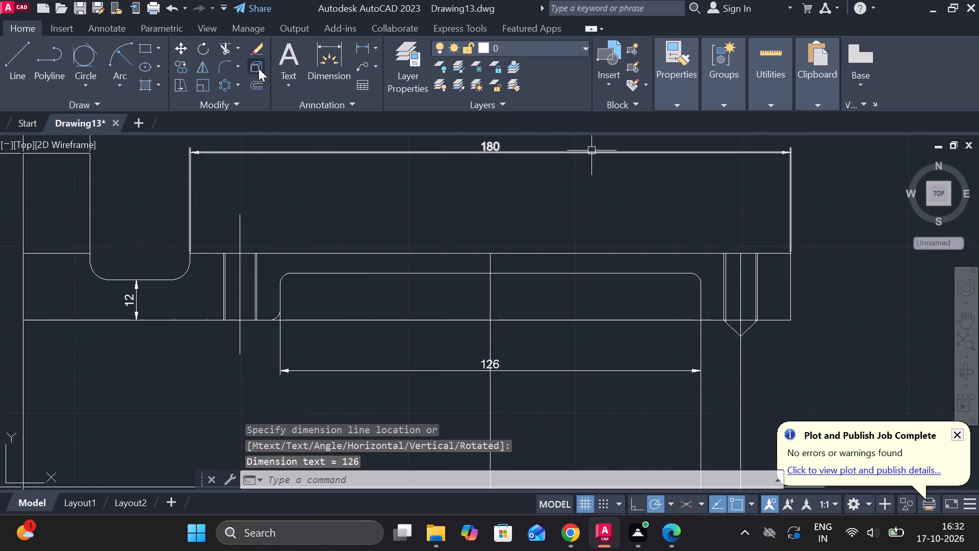
Trim away both halves of the flange underside line where it crosses the recess opening, on either side of the vertical centreline.
left_click(228, 47)
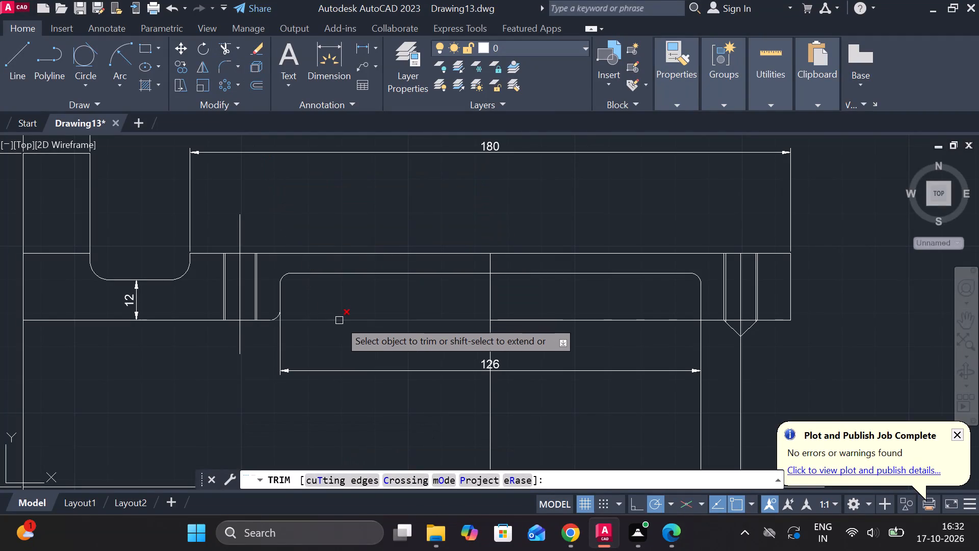
left_click(340, 320)
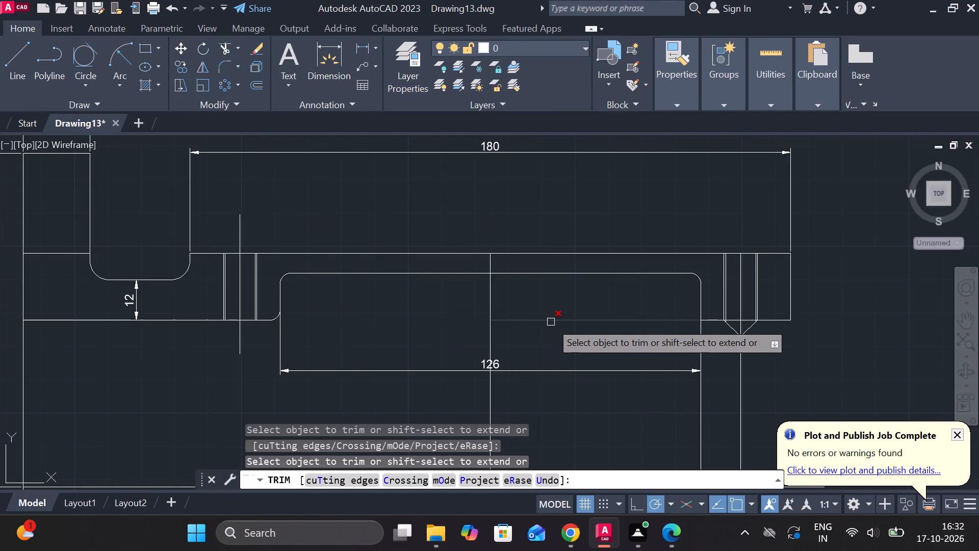
left_click(551, 322)
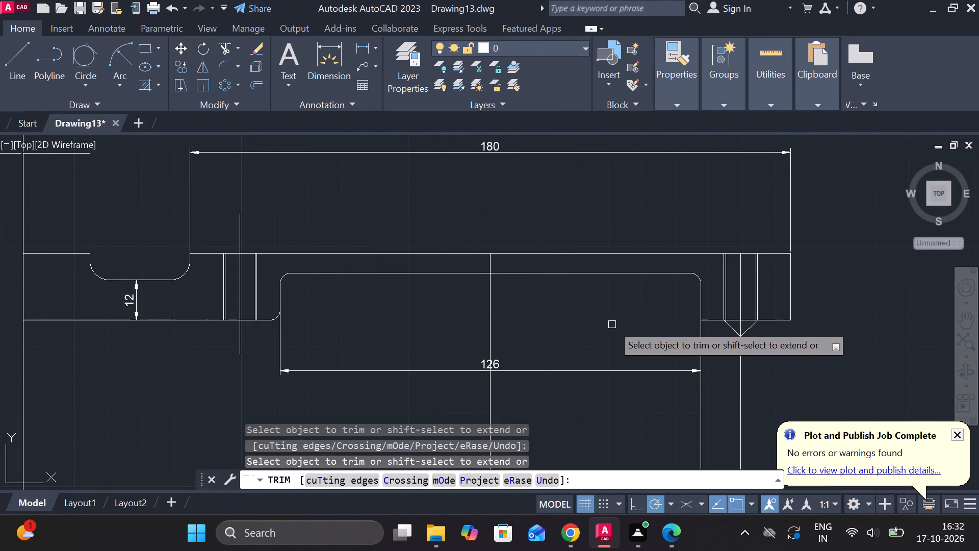
key("Escape")
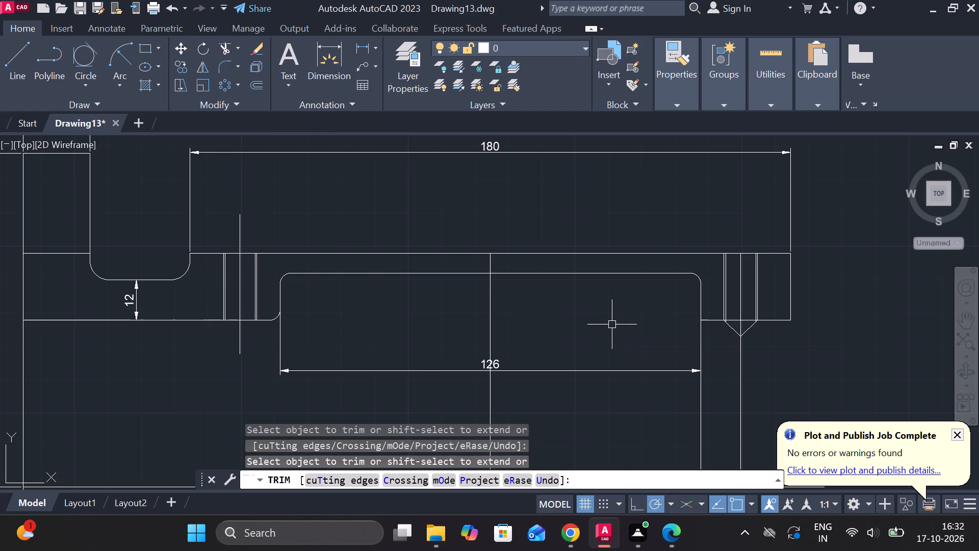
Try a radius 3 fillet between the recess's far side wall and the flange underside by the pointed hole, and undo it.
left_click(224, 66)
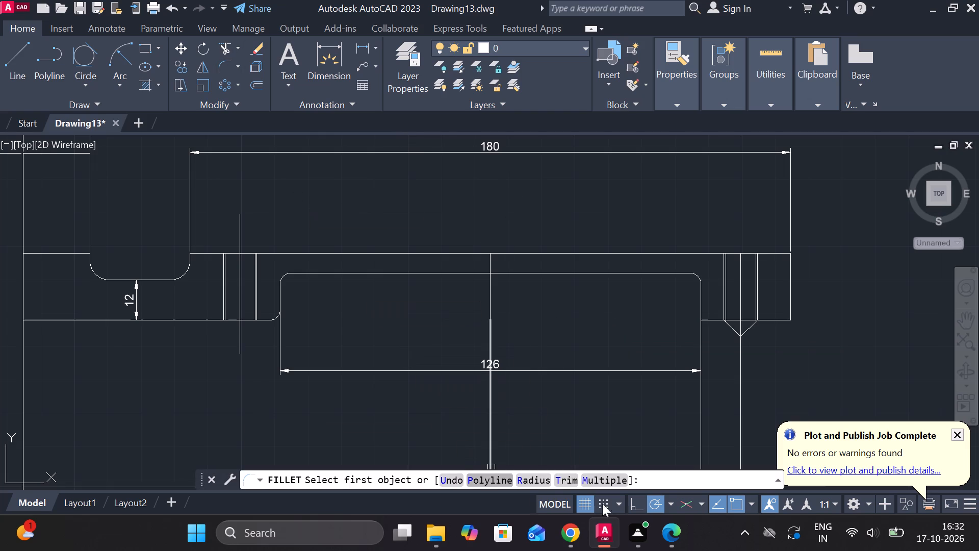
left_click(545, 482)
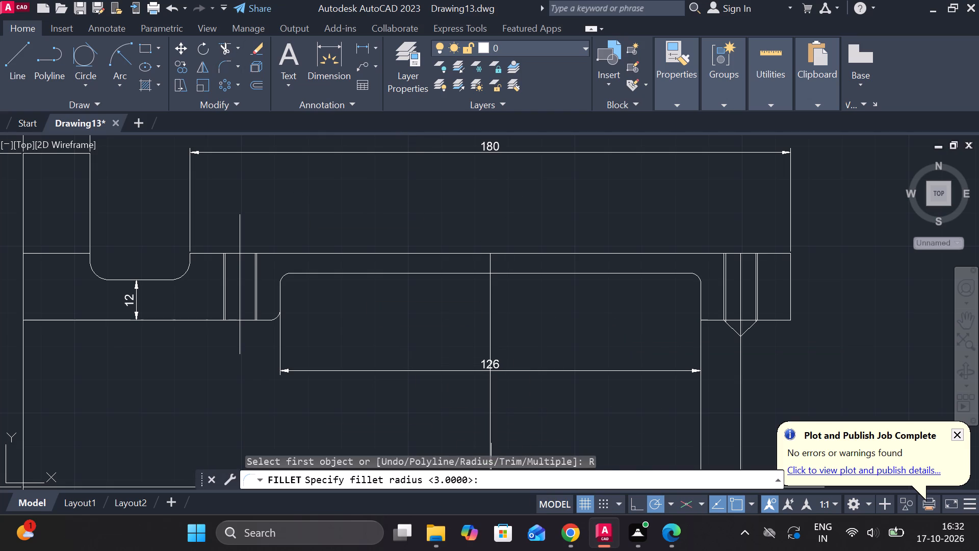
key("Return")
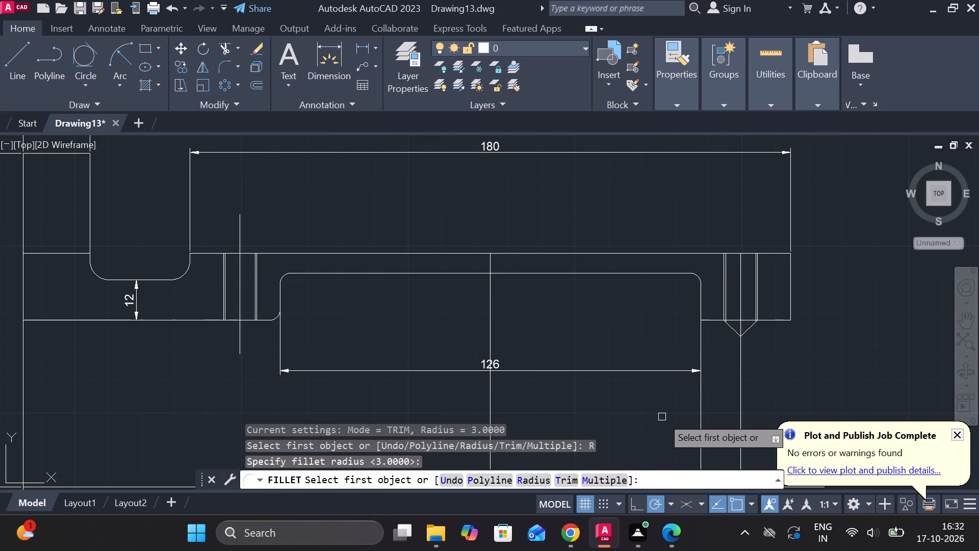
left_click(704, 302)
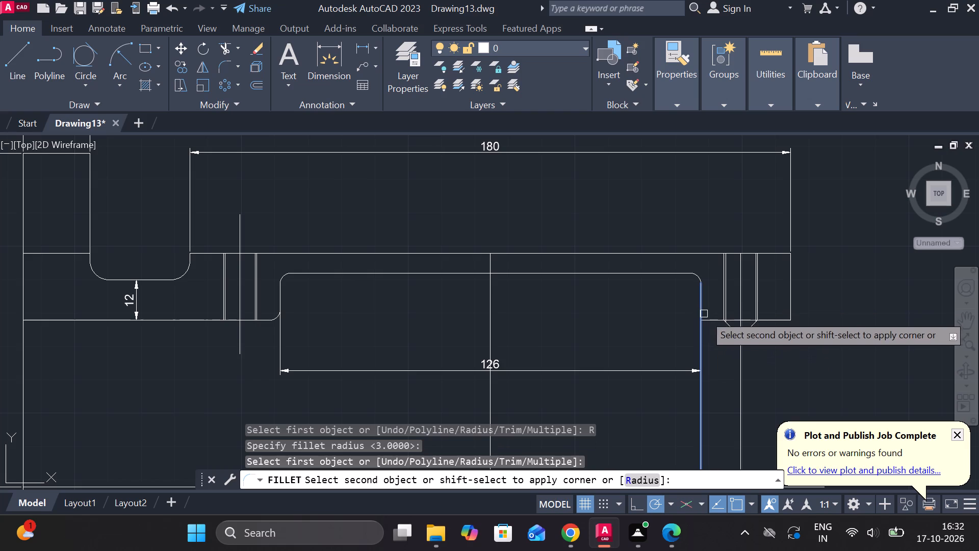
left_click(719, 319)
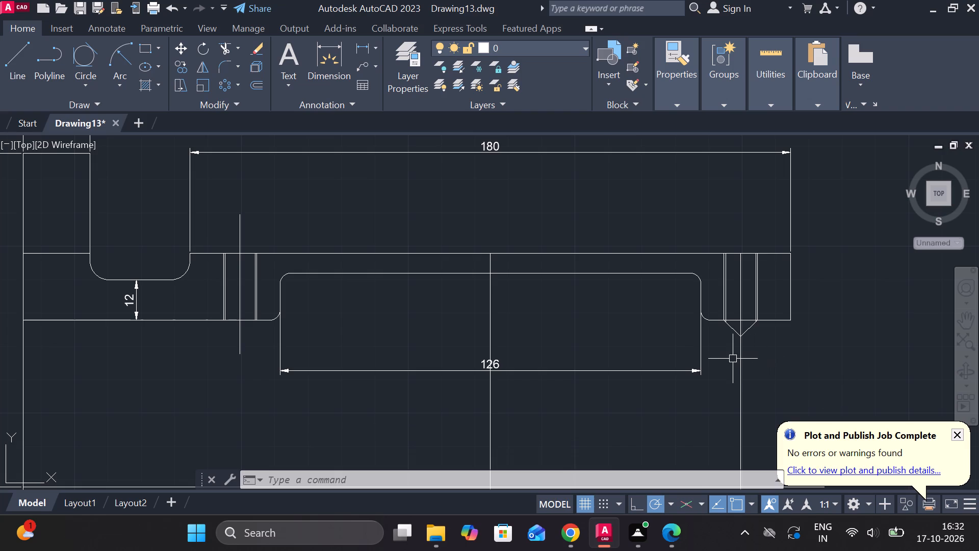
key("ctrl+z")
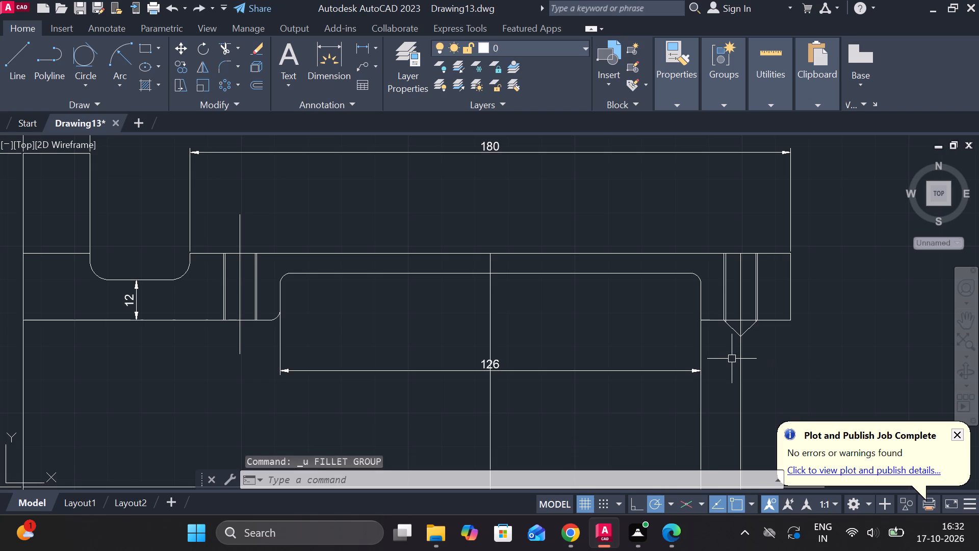
Add a vertical dimension for the top flange's thickness between its outer corners, placed just outside the flange end.
scroll(724, 368, "down", 1)
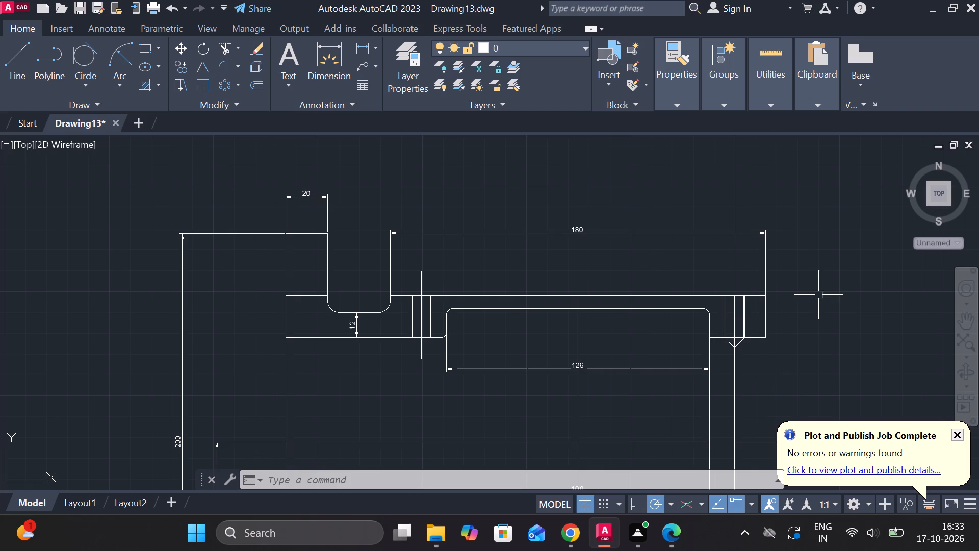
left_click(367, 44)
left_click(769, 294)
left_click(770, 335)
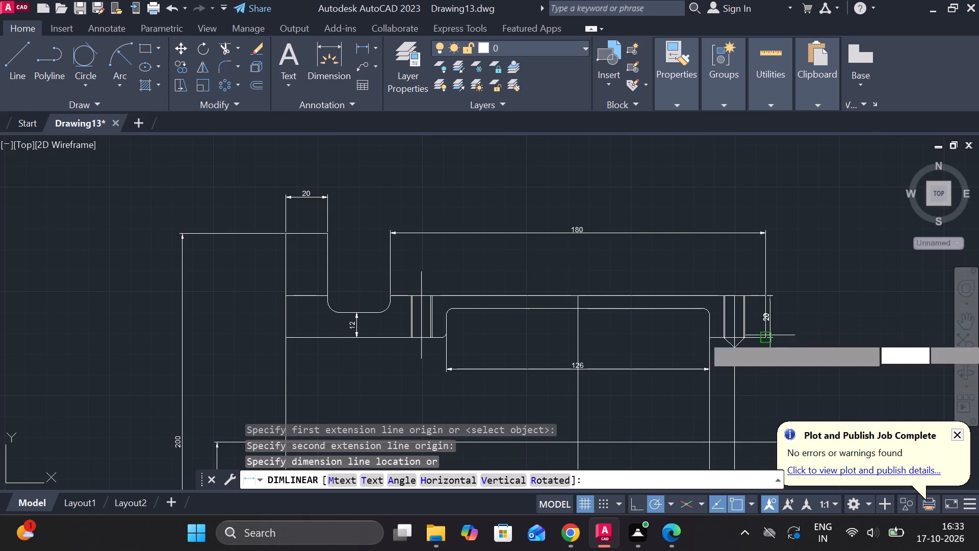
scroll(792, 318, "up", 2)
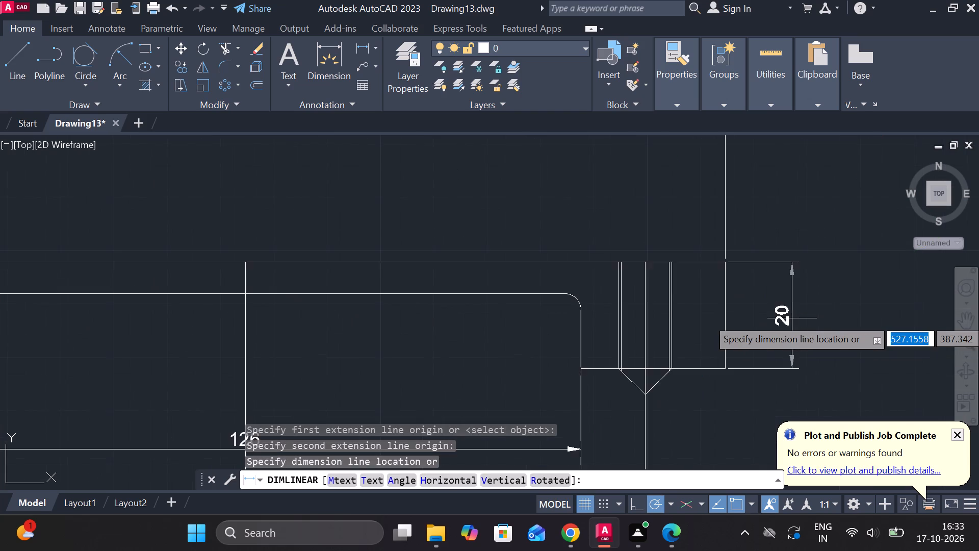
scroll(792, 318, "down", 2)
left_click(792, 318)
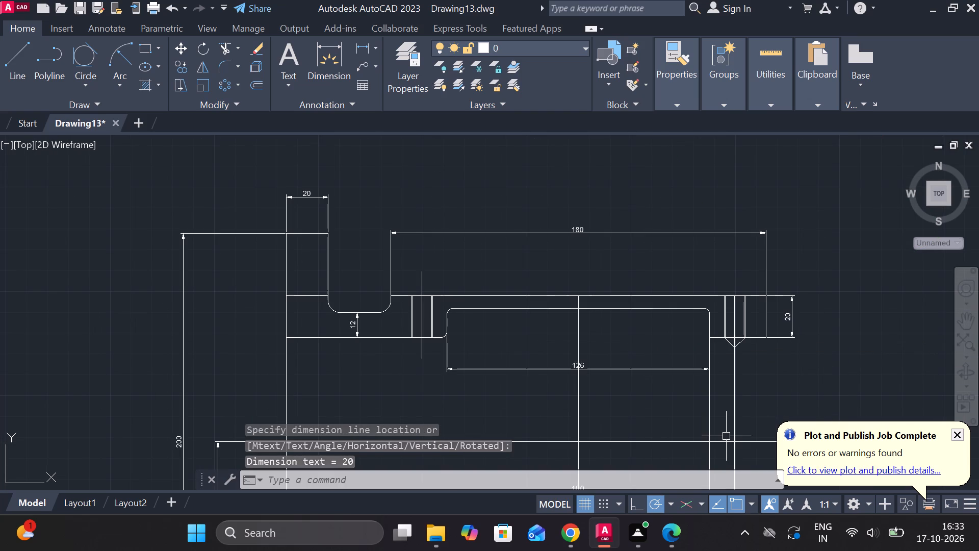
Trim the short piece of flange underside line between the recess's far side wall and the pointed hole.
scroll(732, 430, "down", 2)
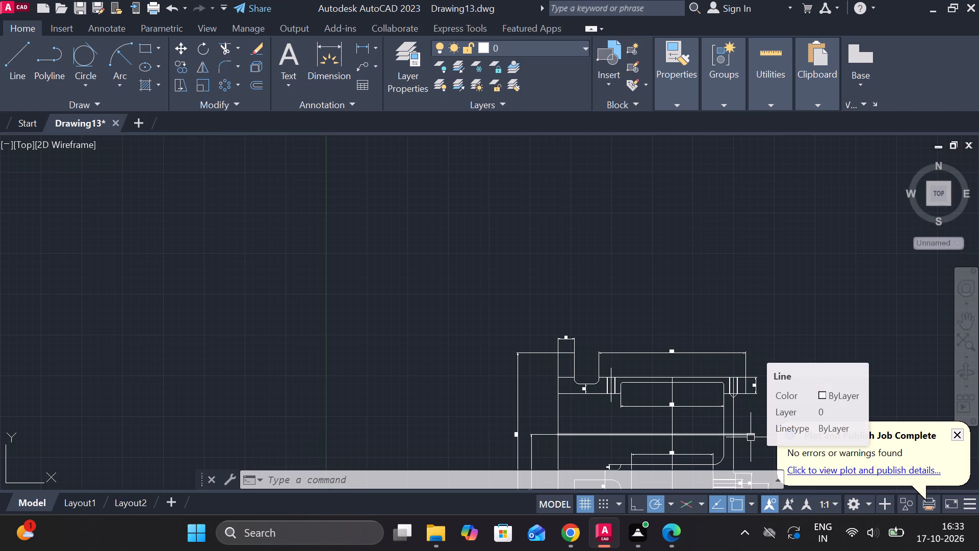
scroll(731, 415, "up", 2)
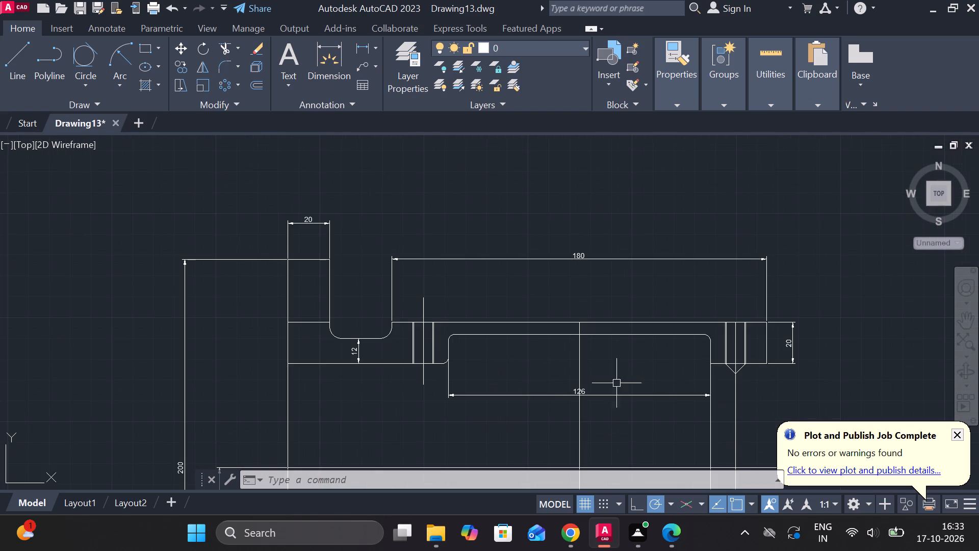
left_click(226, 48)
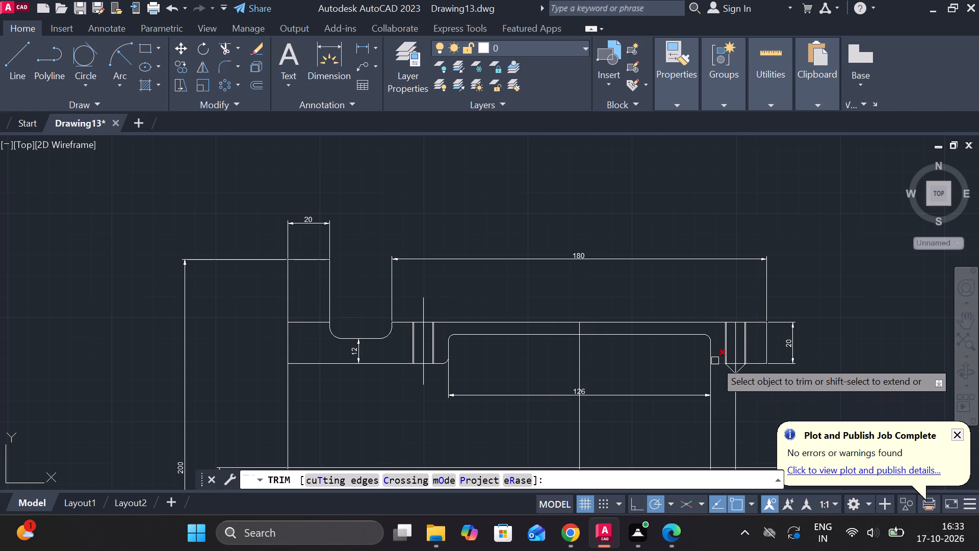
left_click(715, 361)
scroll(751, 385, "down", 2)
scroll(784, 405, "up", 2)
scroll(780, 341, "down", 1)
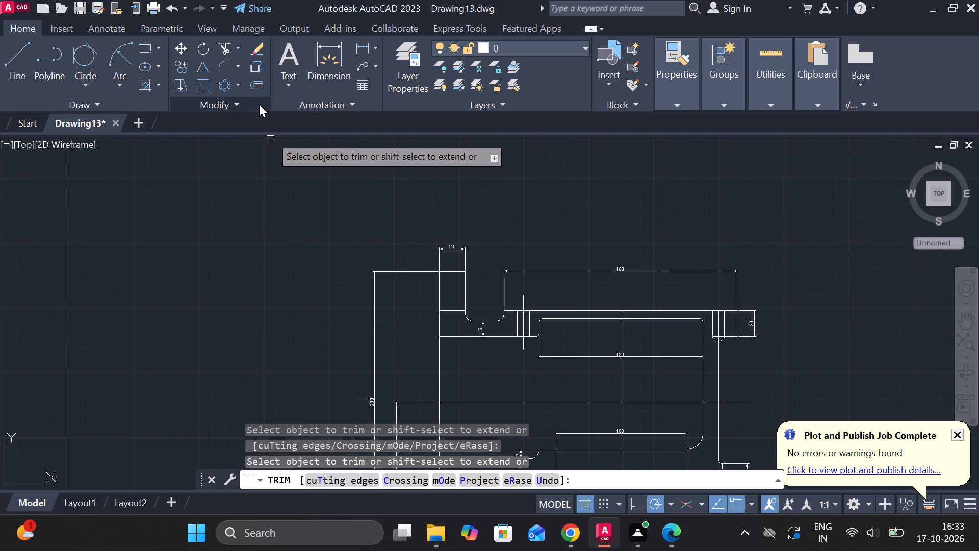
key("Escape")
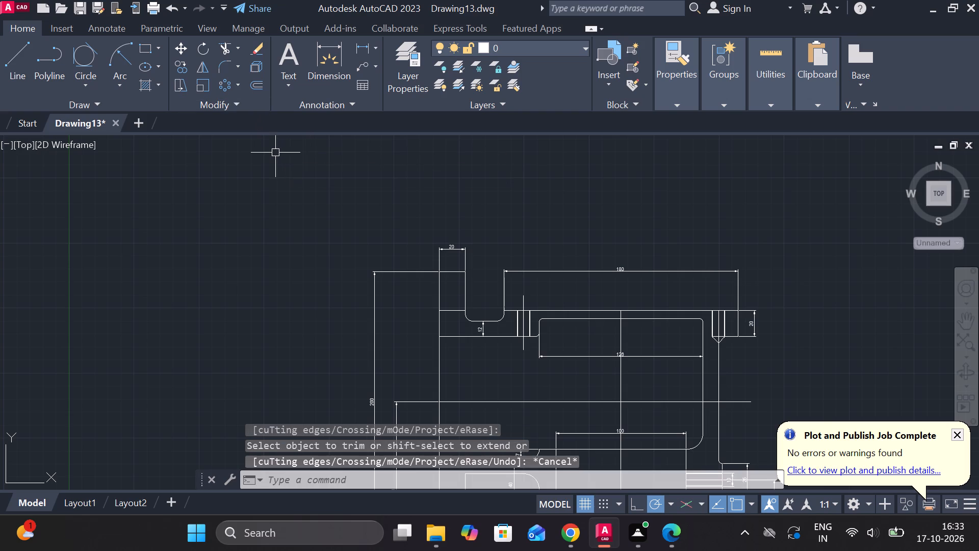
Add a horizontal dimension for the recess's straight top edge between its two corner fillets, placed above the flange and under the 180 dimension.
left_click(360, 49)
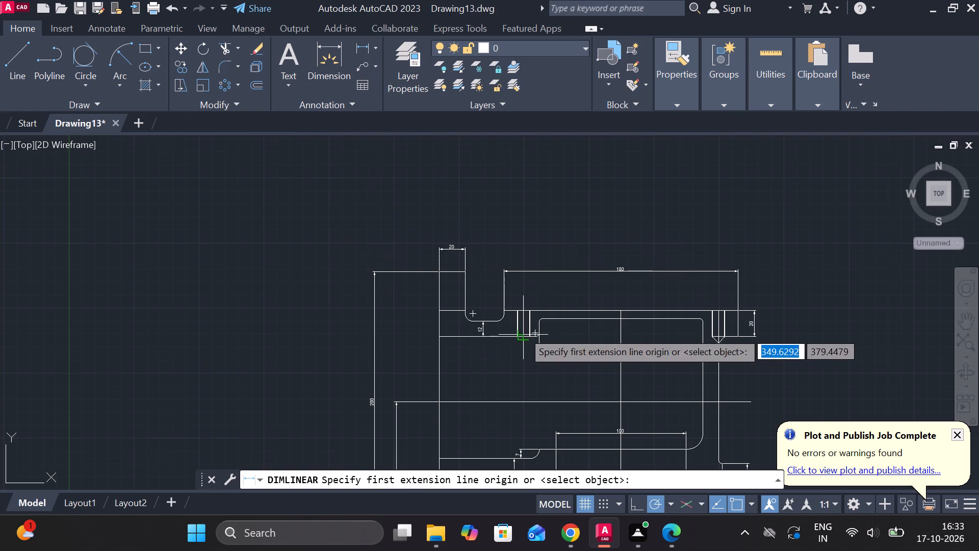
scroll(540, 317, "up", 3)
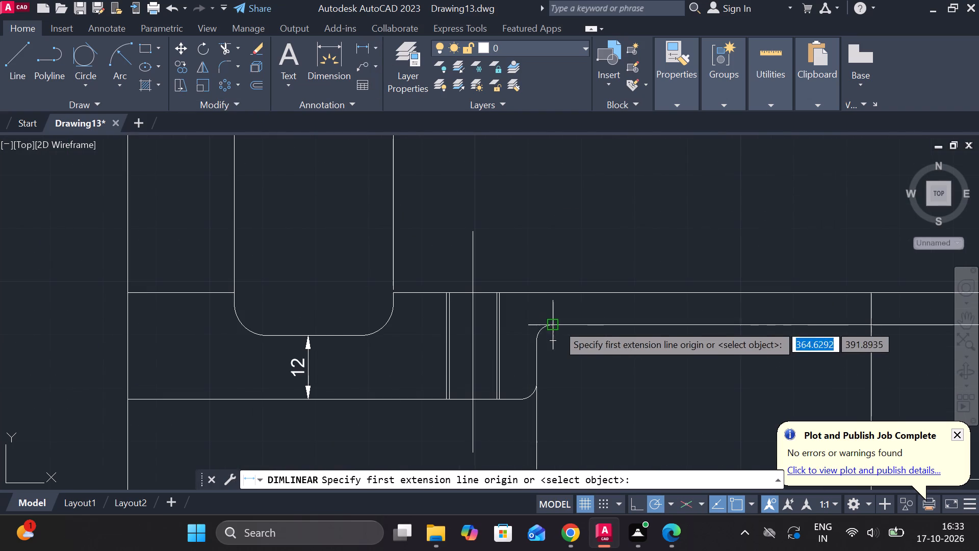
left_click(557, 327)
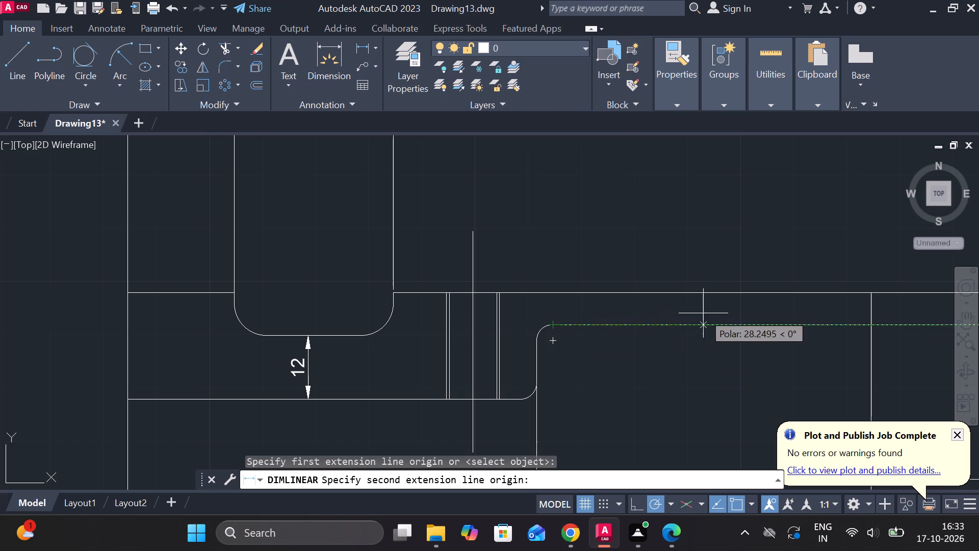
scroll(703, 313, "down", 3)
scroll(846, 319, "up", 2)
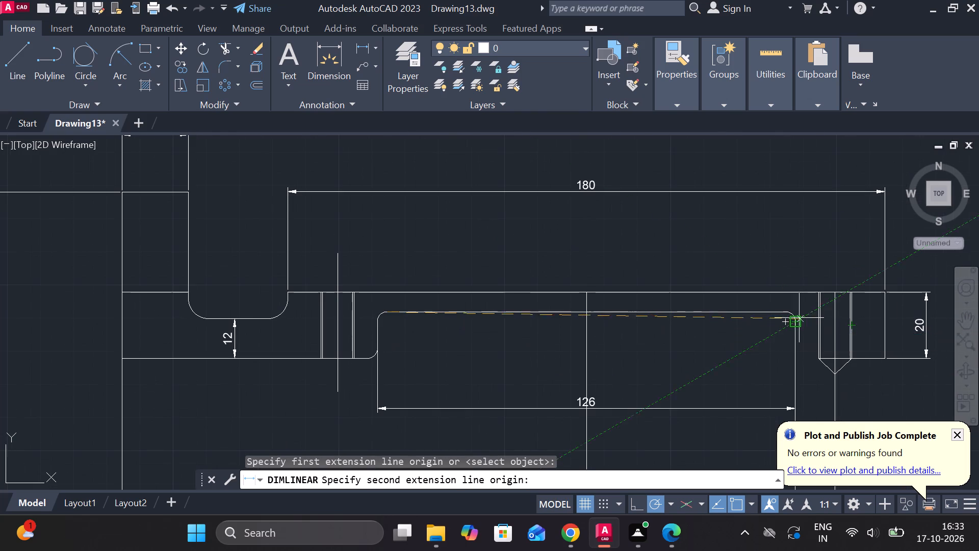
left_click(783, 312)
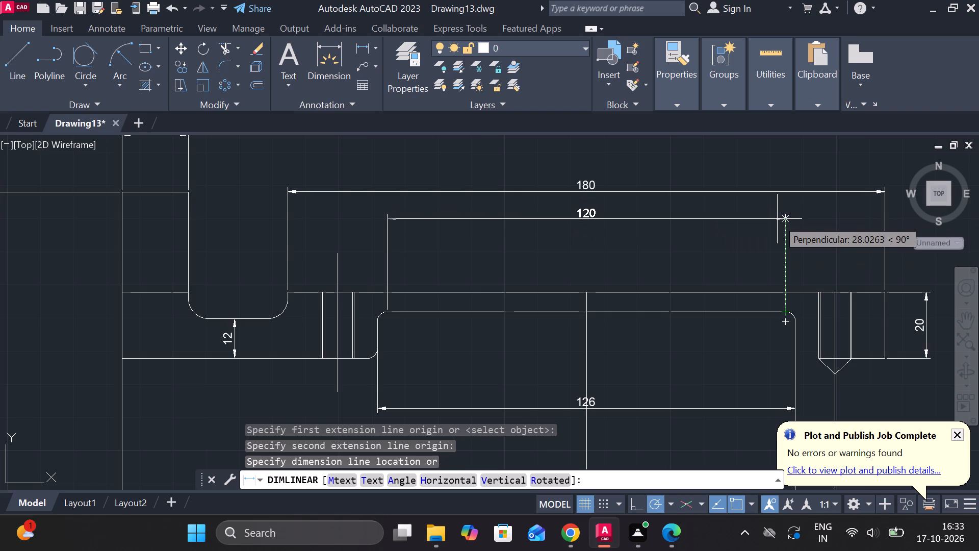
left_click(779, 238)
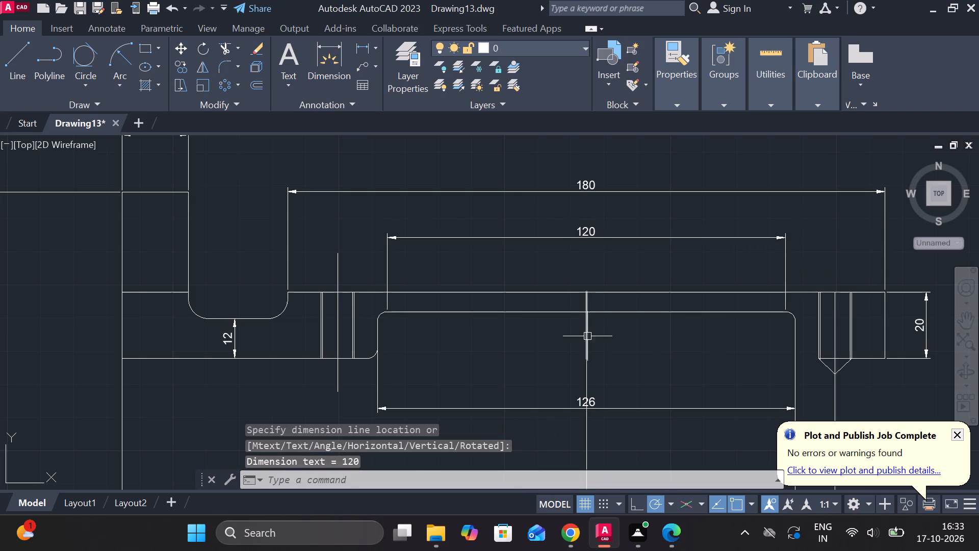
Add a vertical dimension for the wall thickness between the recess's top edge and the flange's top face.
left_click(363, 43)
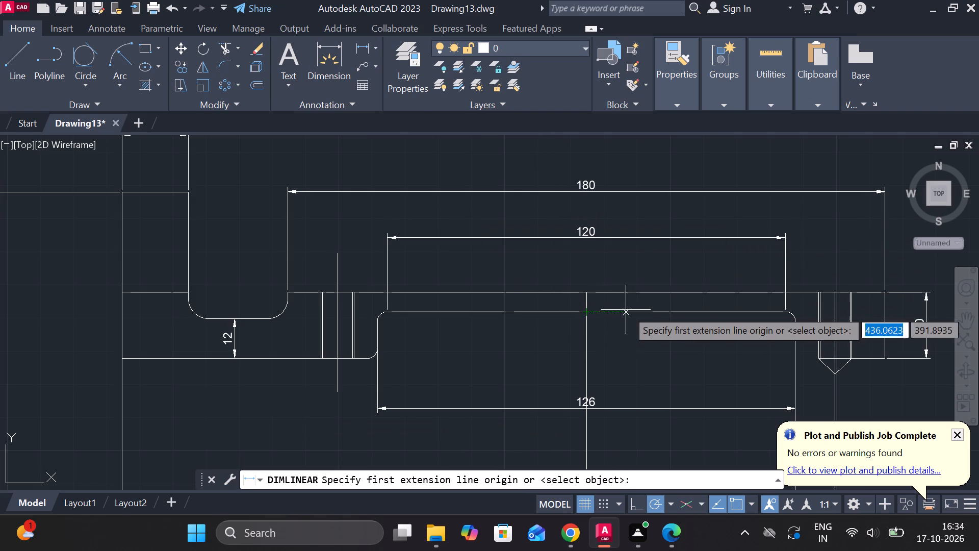
left_click(658, 310)
left_click(659, 289)
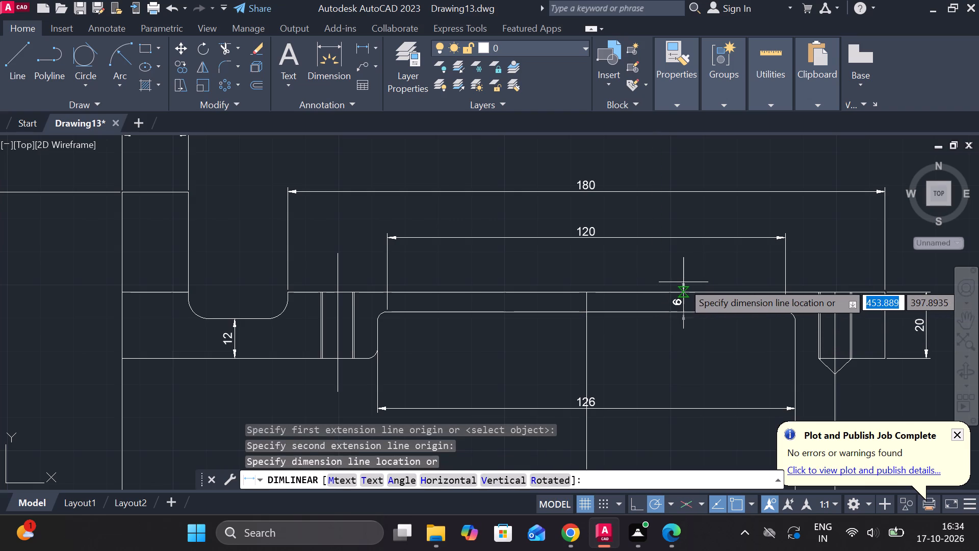
left_click(682, 282)
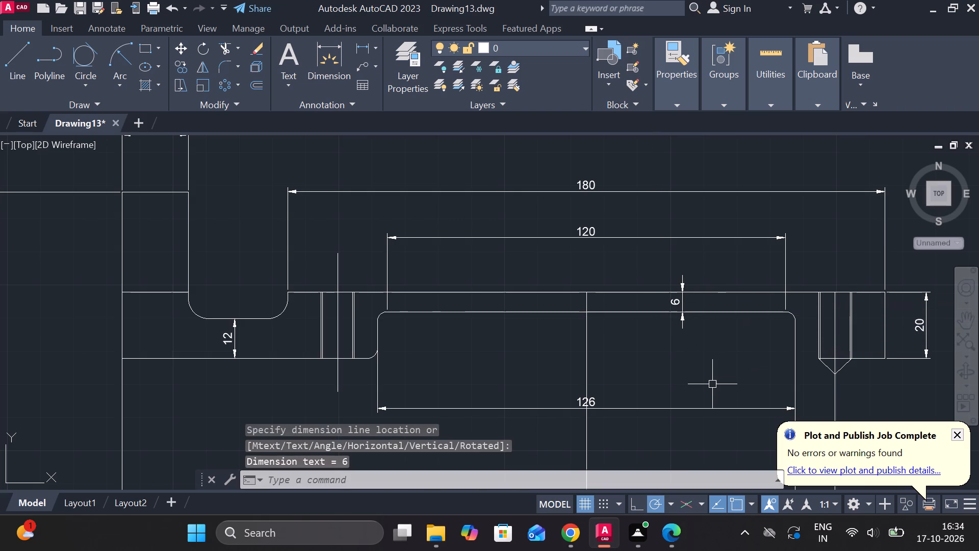
Add a horizontal dimension for the wall between the recess's far side and the outer wall below the pointed hole, in line with the 126 dimension.
left_click(363, 51)
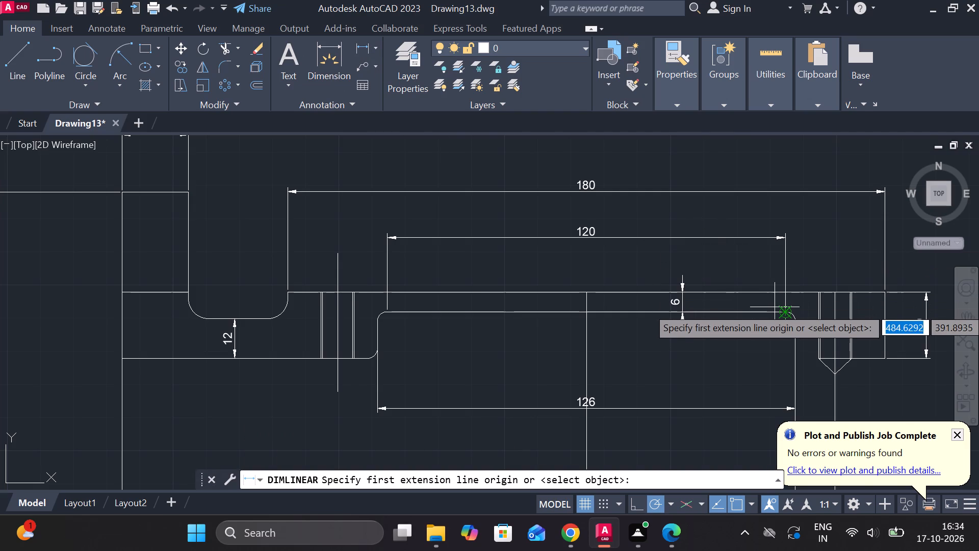
scroll(775, 307, "down", 1)
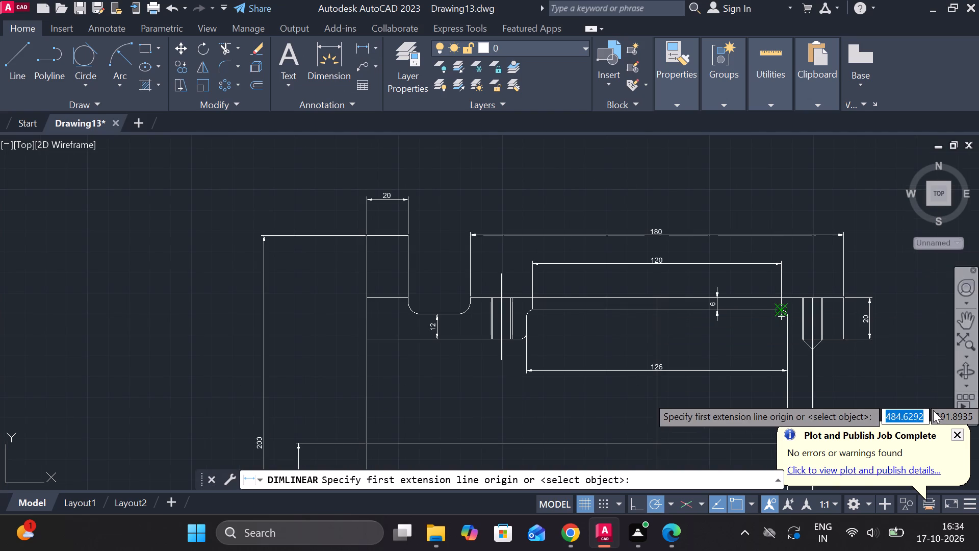
scroll(867, 377, "up", 2)
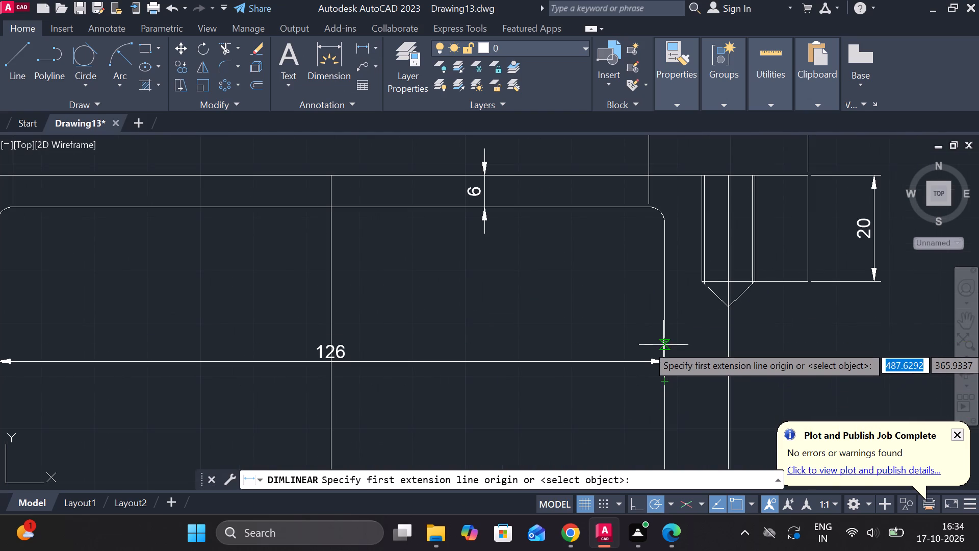
left_click(663, 345)
left_click(732, 349)
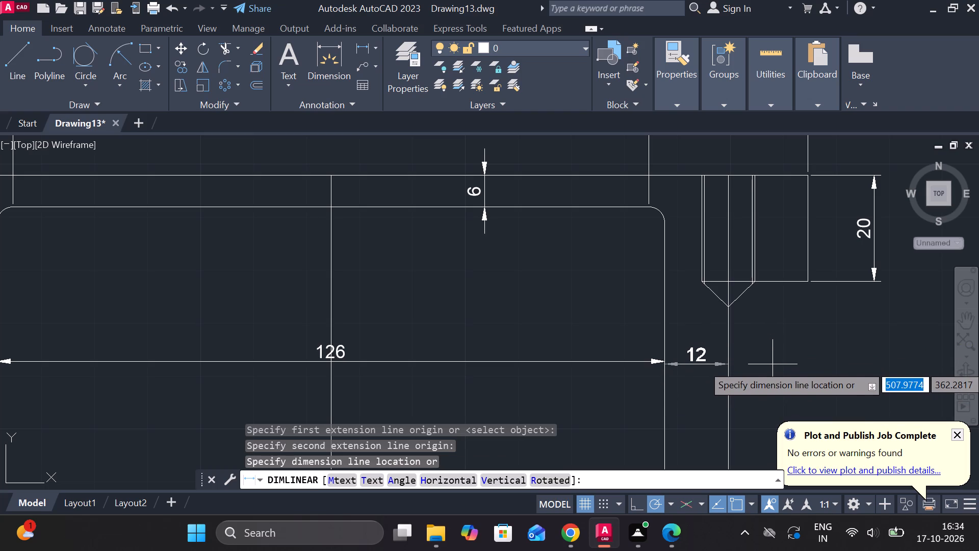
left_click(772, 363)
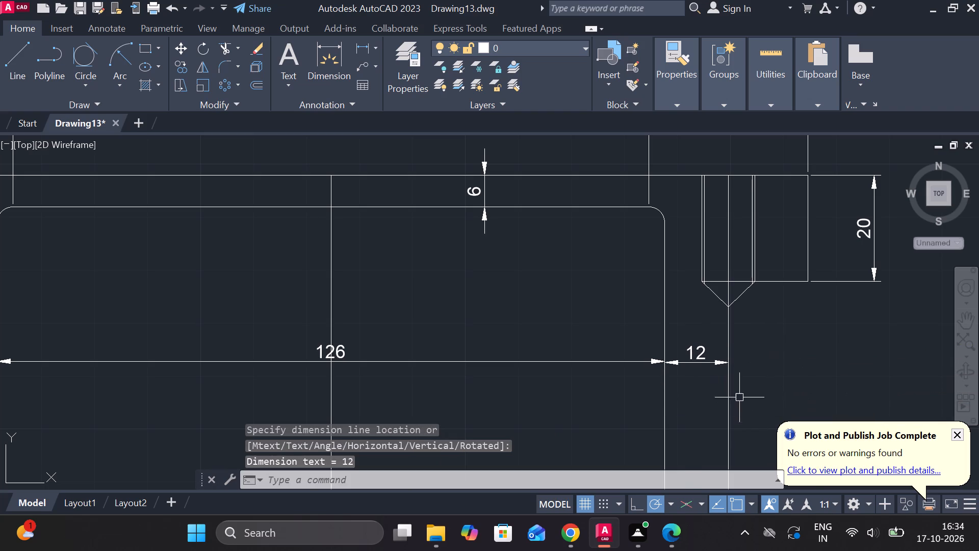
Add a horizontal dimension across the small fillet between the outer wall and the side boss face, placed just above the fillet.
scroll(740, 395, "down", 1)
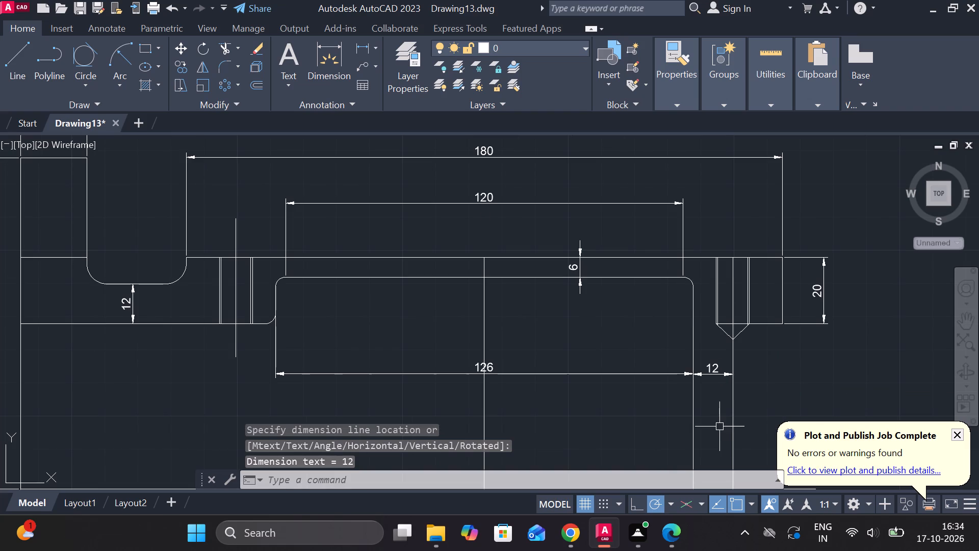
scroll(746, 424, "down", 2)
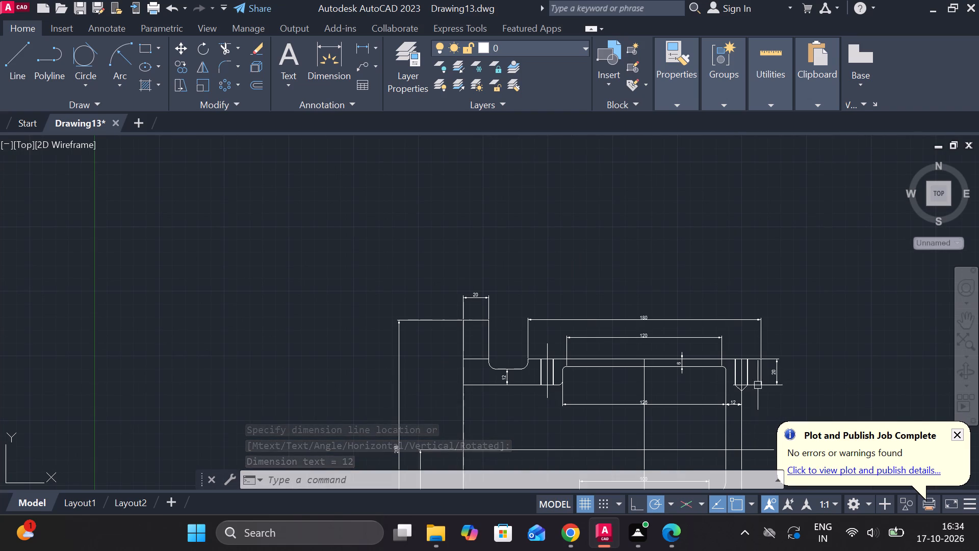
scroll(765, 297, "down", 2)
scroll(793, 369, "up", 3)
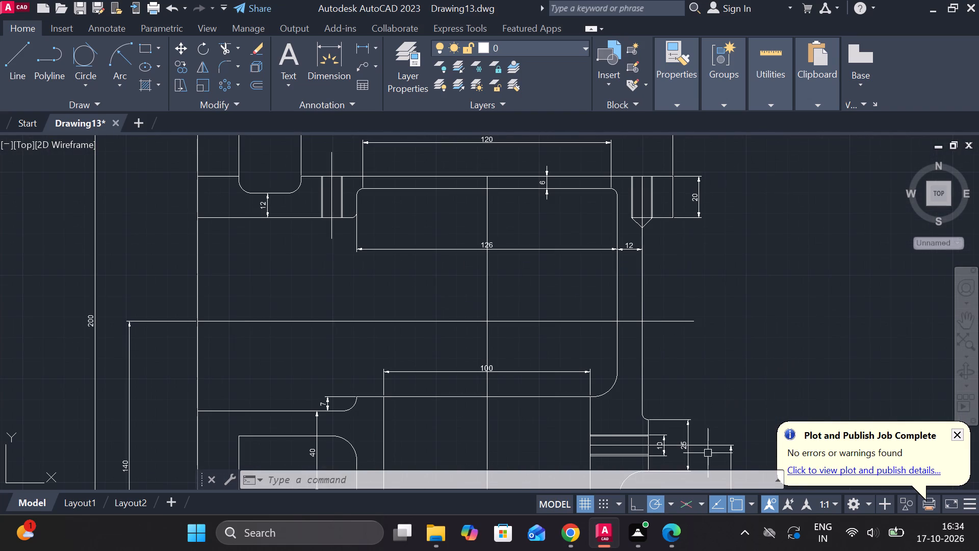
scroll(648, 447, "down", 2)
scroll(648, 447, "up", 3)
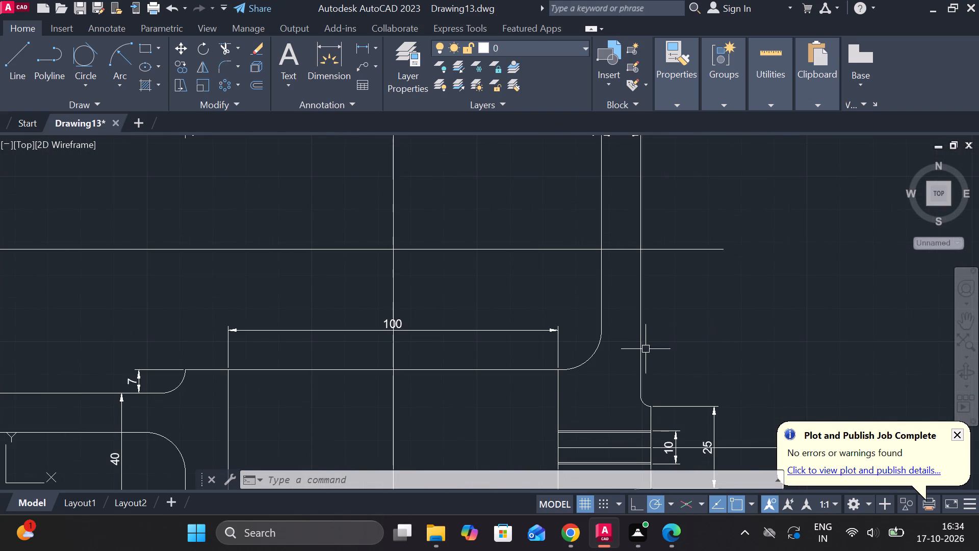
left_click(360, 45)
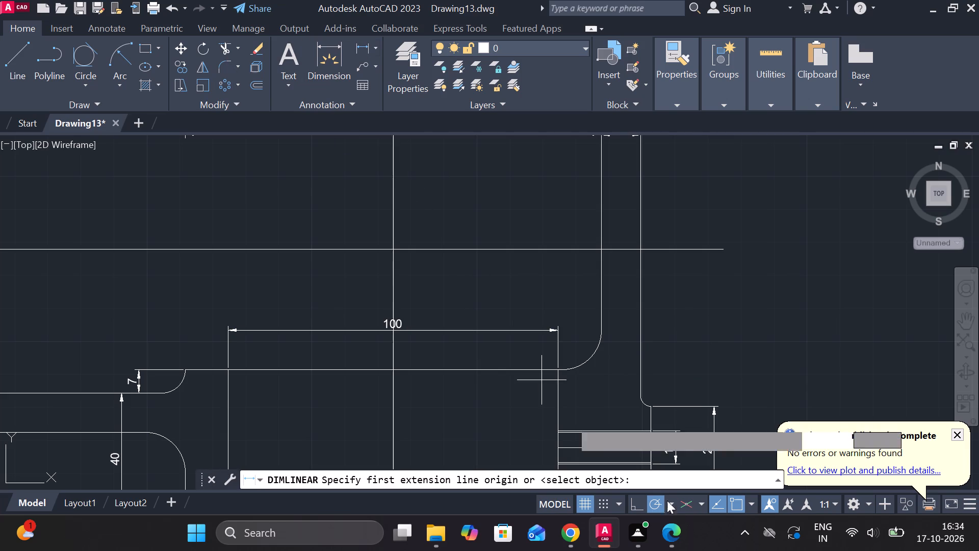
scroll(650, 414, "up", 3)
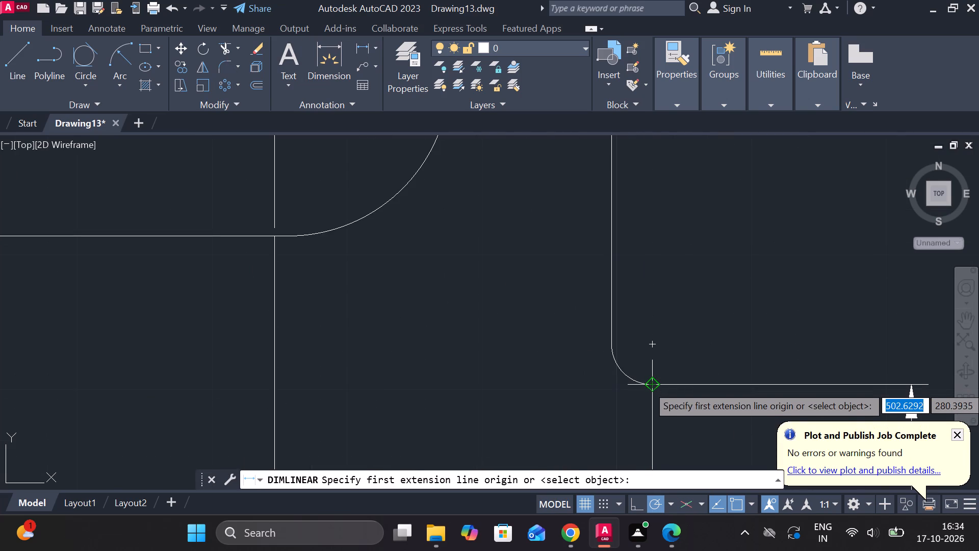
left_click(651, 385)
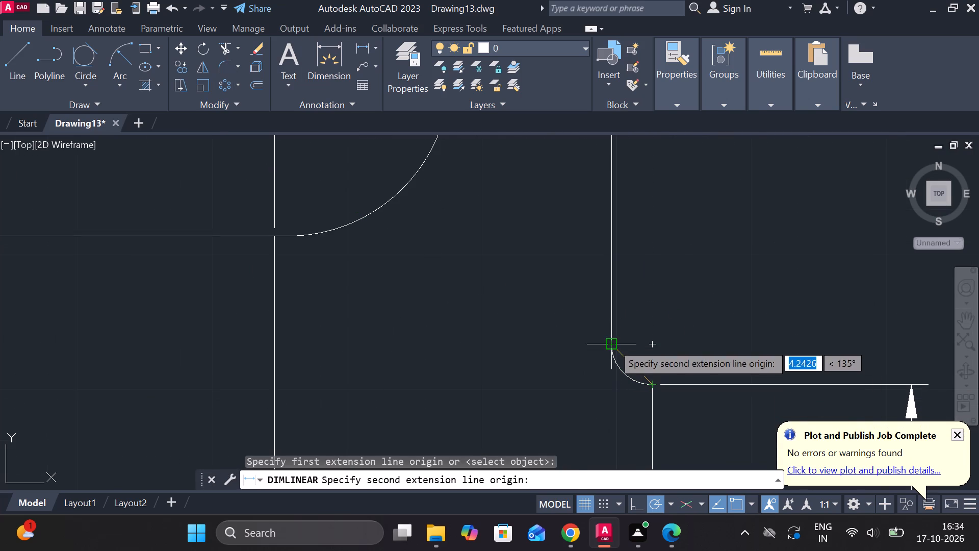
left_click(612, 343)
left_click(636, 275)
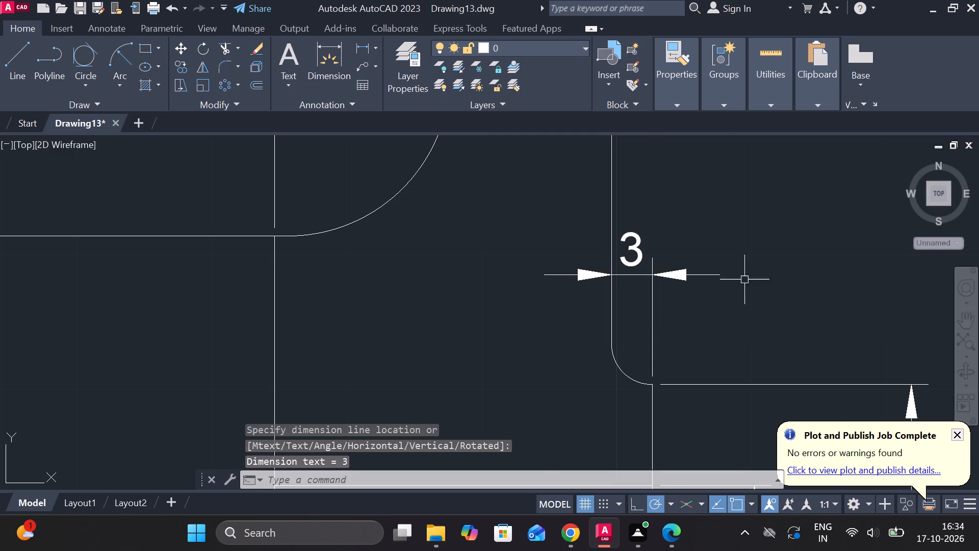
Add a vertical dimension for the side bore's opening from the flange underside down to the bore's lower line, inside the side flange face.
scroll(719, 277, "down", 2)
scroll(829, 307, "down", 2)
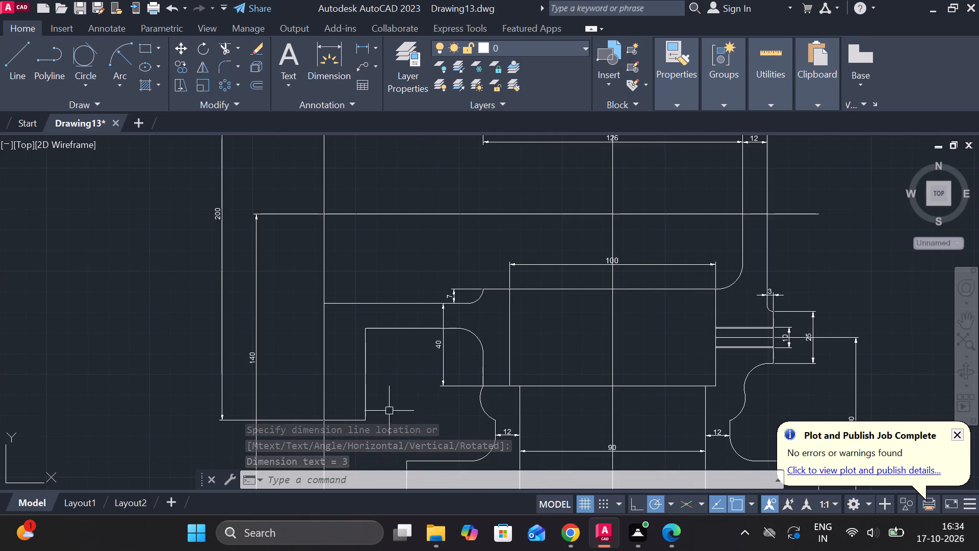
scroll(369, 313, "down", 1)
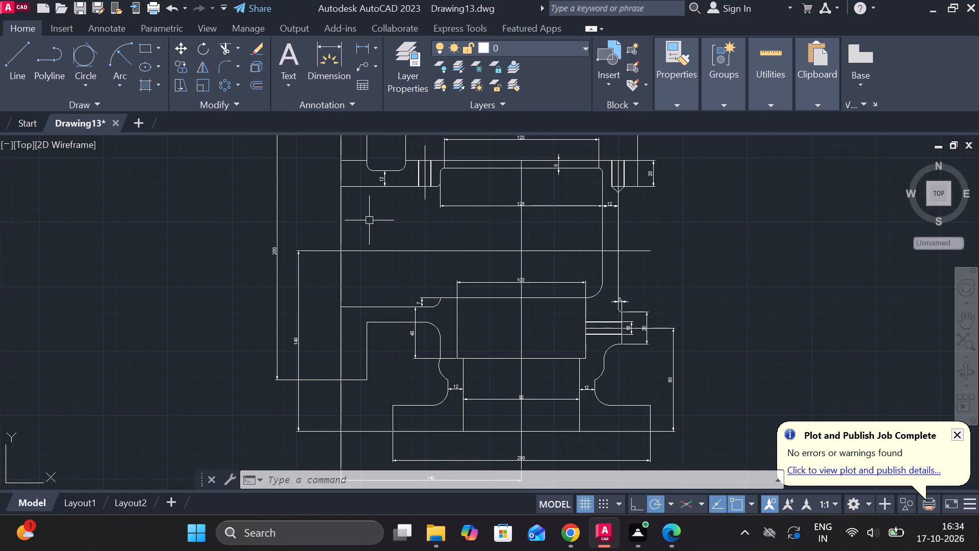
left_click(365, 47)
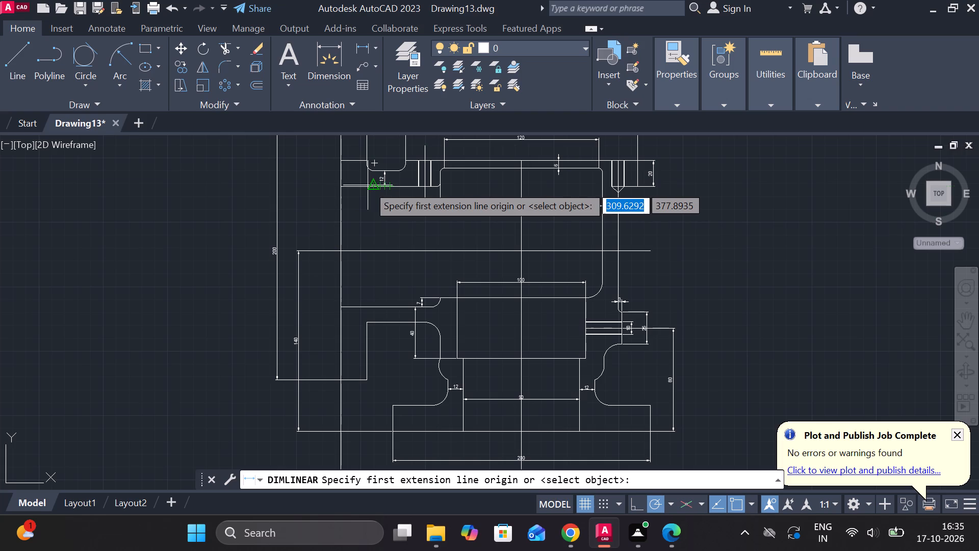
left_click(366, 185)
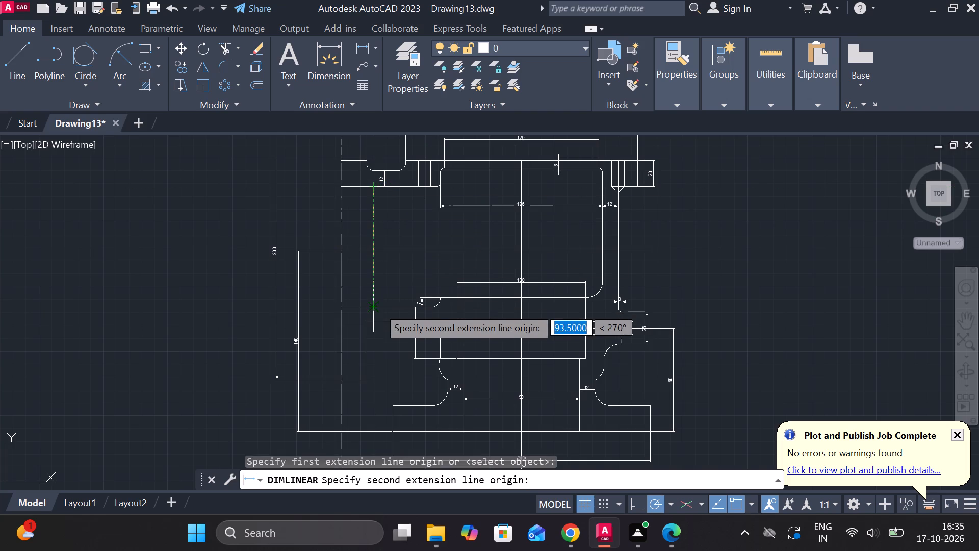
left_click(378, 308)
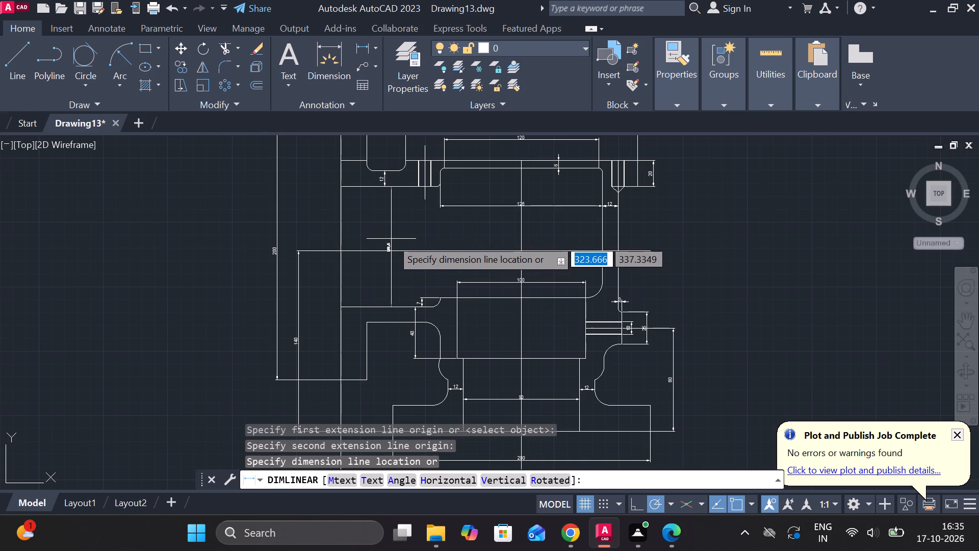
scroll(391, 239, "up", 2)
scroll(387, 239, "down", 1)
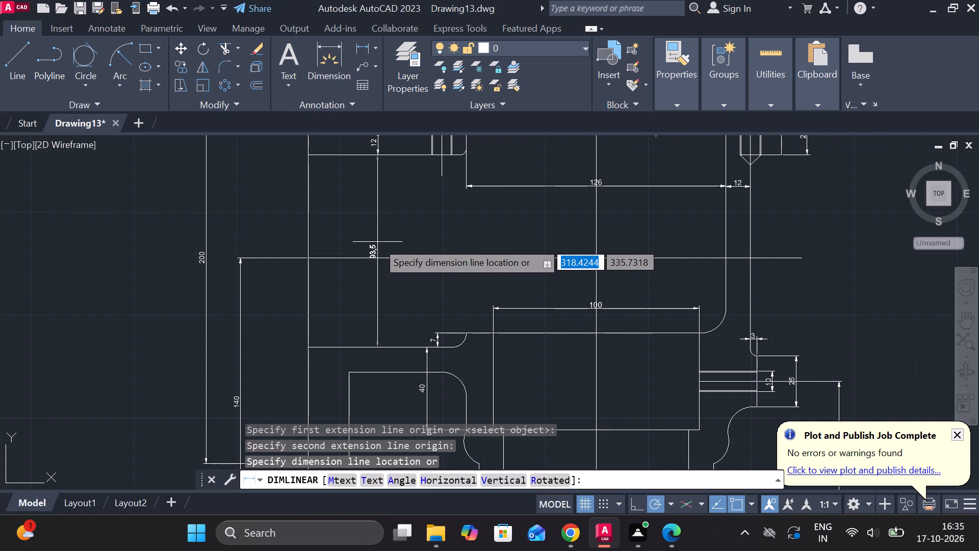
left_click(377, 242)
Override the text of the new vertical side-bore dimension with the diameter callout Ø90.
scroll(399, 274, "up", 1)
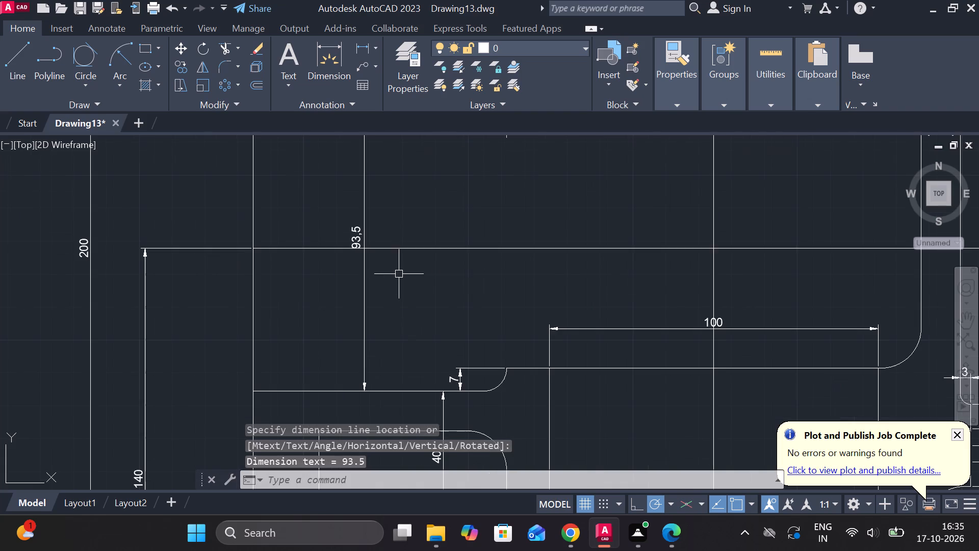
double_click(358, 237)
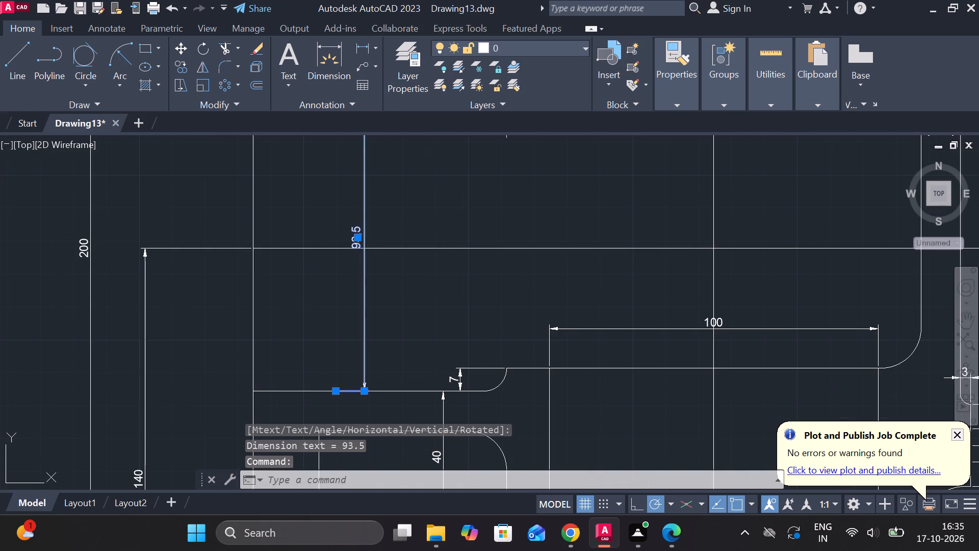
key("Right")
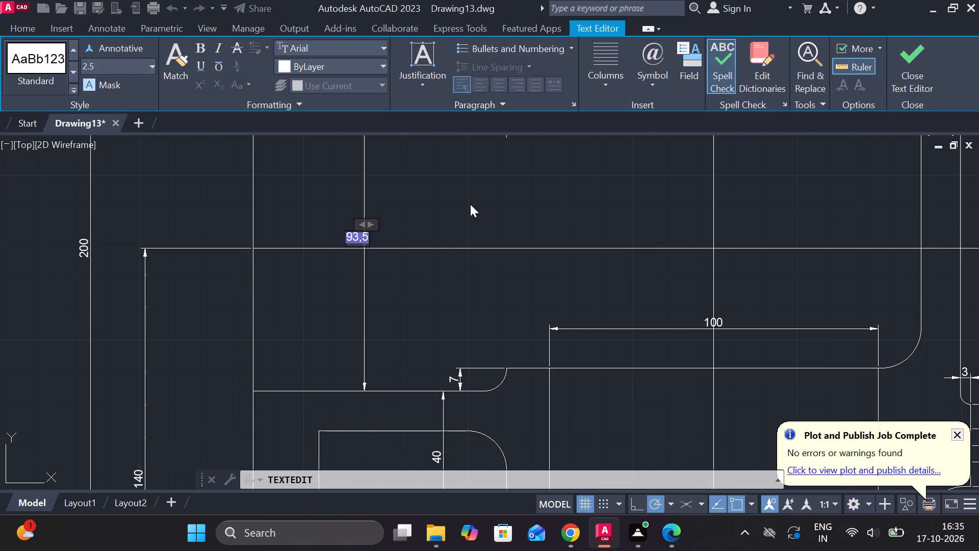
key("Right")
key("Right")
key("Right")
key("Right")
key("Delete")
key("Delete")
key("BackSpace")
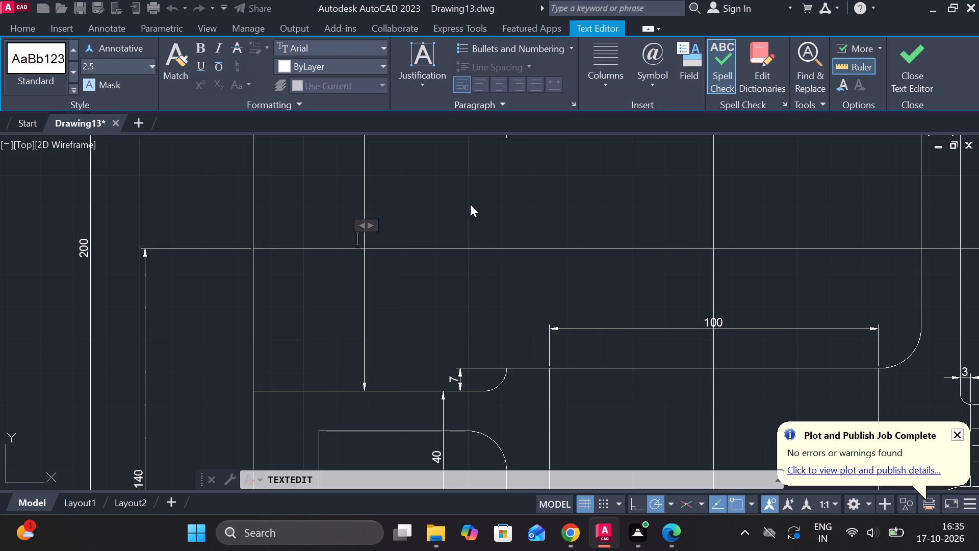
type("90")
key("Return")
key("BackSpace")
key("Left")
key("Left")
key("Left")
key("Left")
left_click(653, 82)
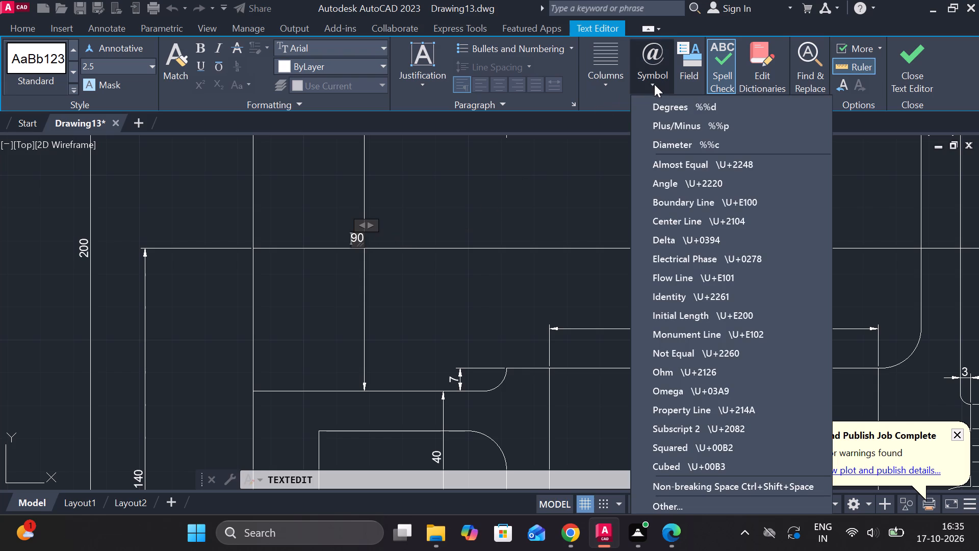
left_click(671, 145)
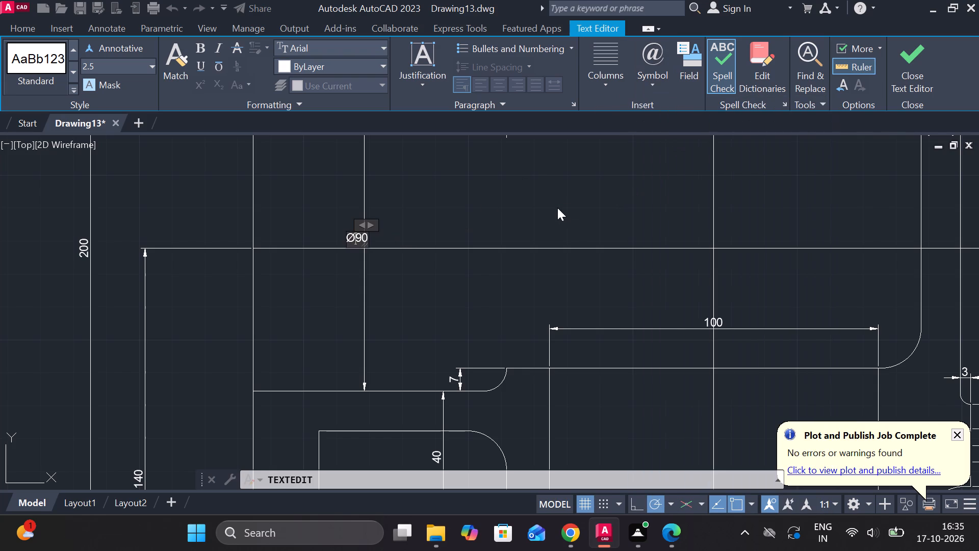
left_click(557, 208)
Override the text of the uppermost horizontal dimension over the top flange, just above the 120 dimension, with Ø90.
scroll(557, 208, "down", 3)
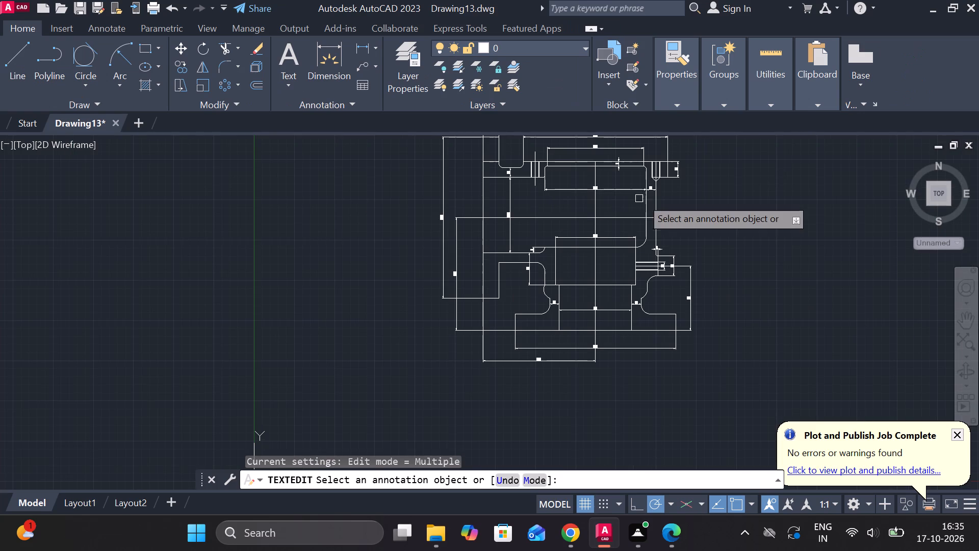
scroll(690, 165, "down", 2)
scroll(716, 151, "up", 3)
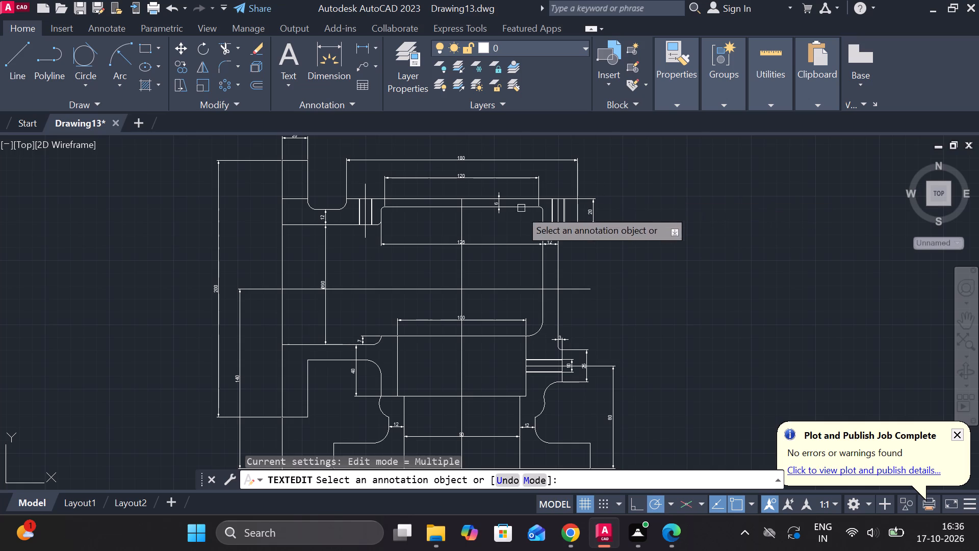
scroll(466, 135, "up", 2)
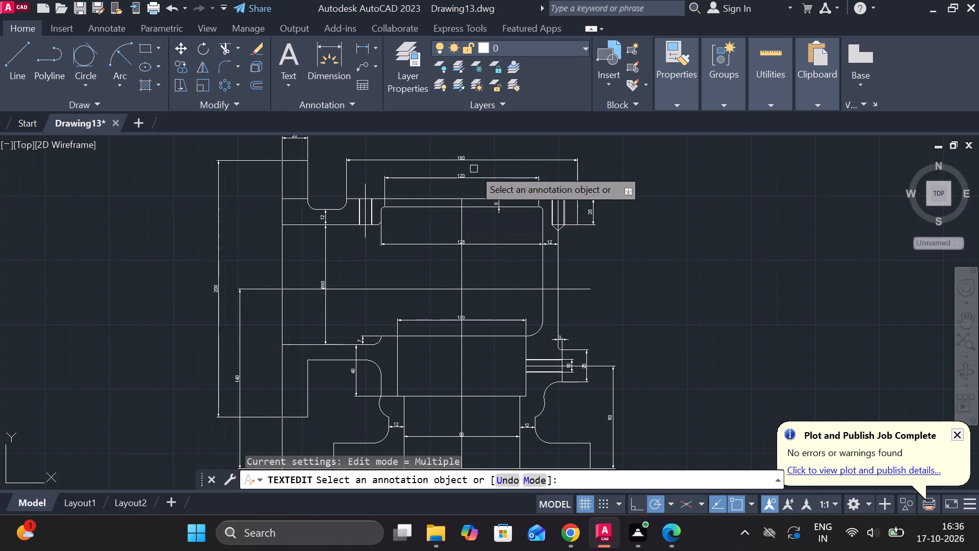
scroll(477, 162, "up", 3)
scroll(433, 153, "down", 2)
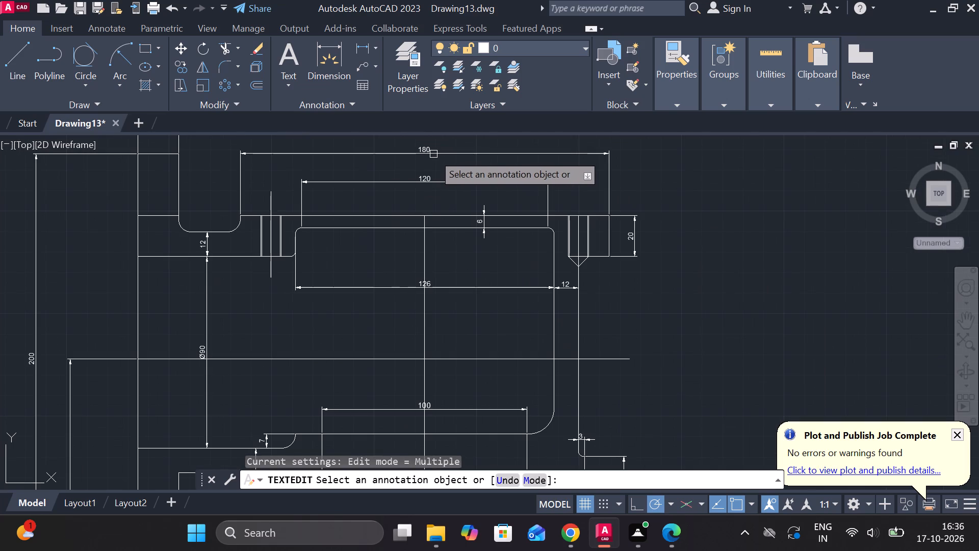
scroll(430, 147, "up", 3)
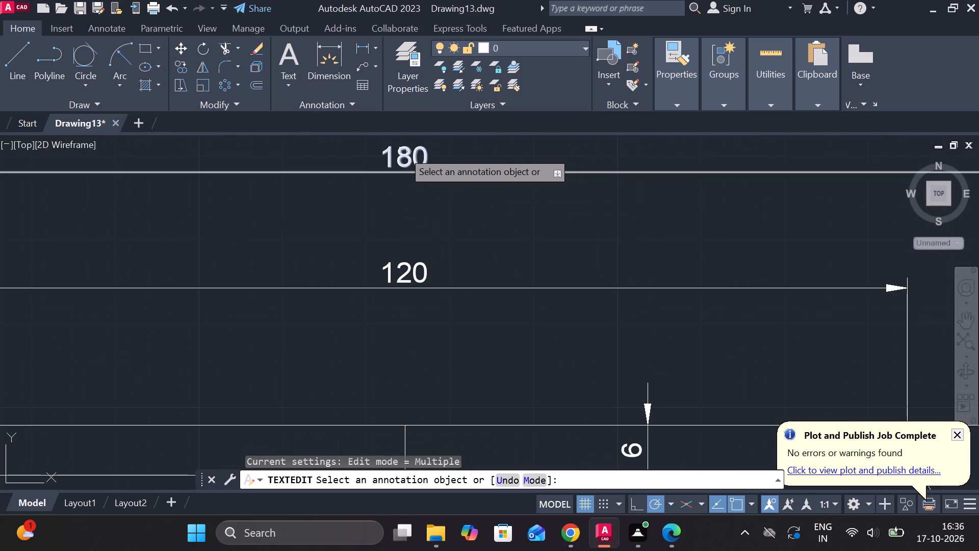
double_click(404, 156)
key("Right")
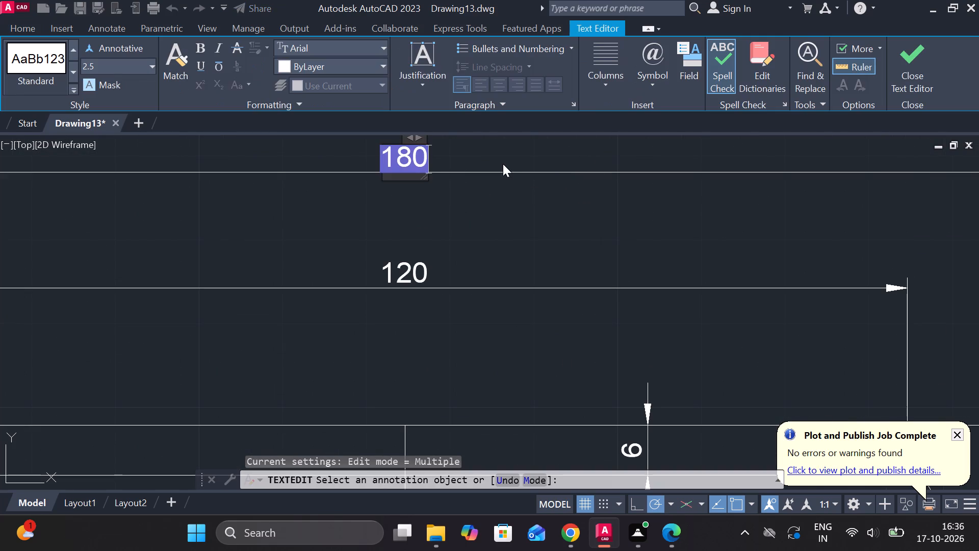
key("Right")
key("BackSpace")
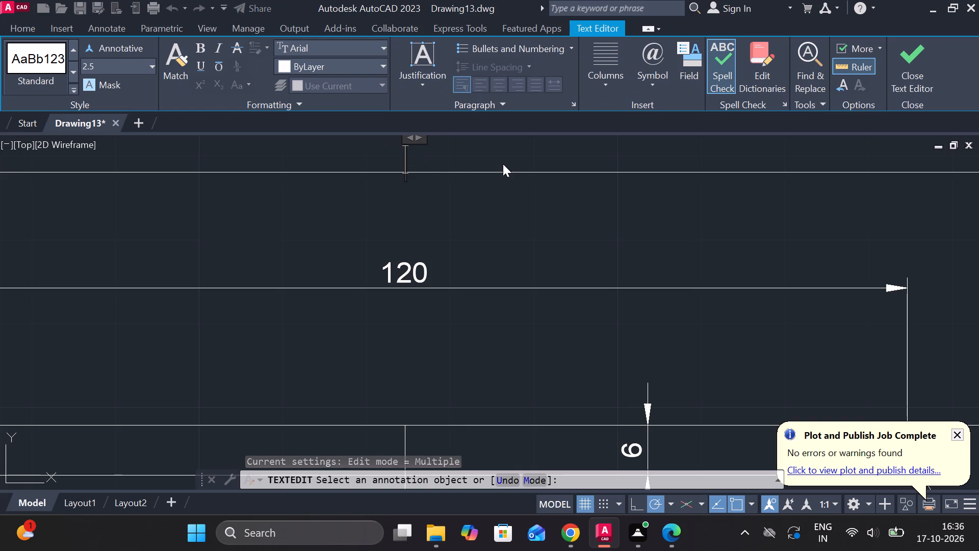
left_click(658, 86)
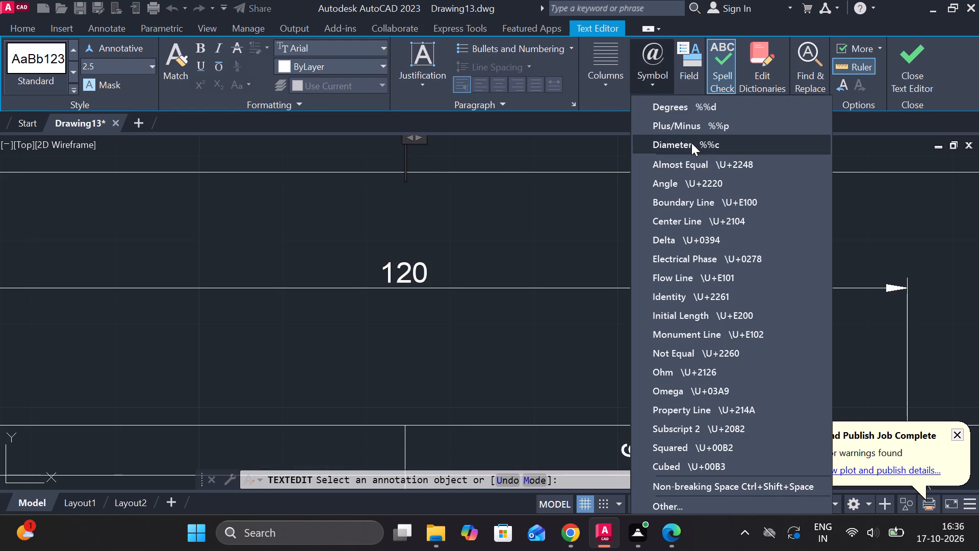
left_click(689, 144)
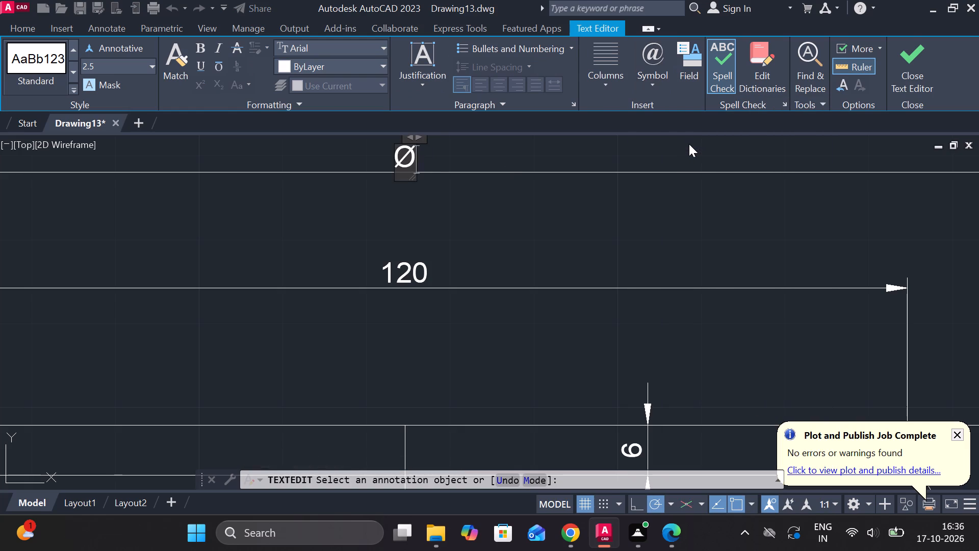
type("90")
key("Return")
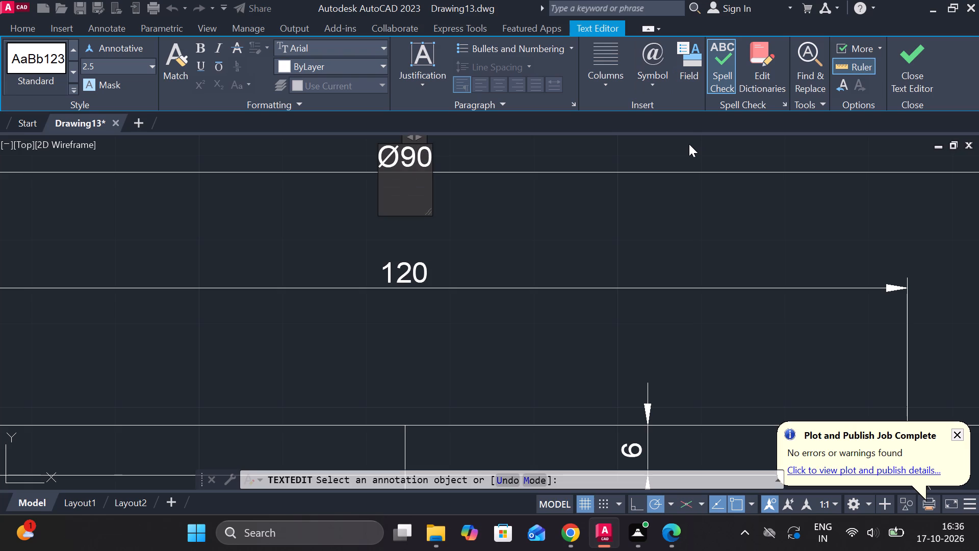
key("BackSpace")
left_click(683, 242)
Override the text of the outermost vertical dimension for the side flange's full height with the diameter callout Ø200.
scroll(683, 242, "down", 3)
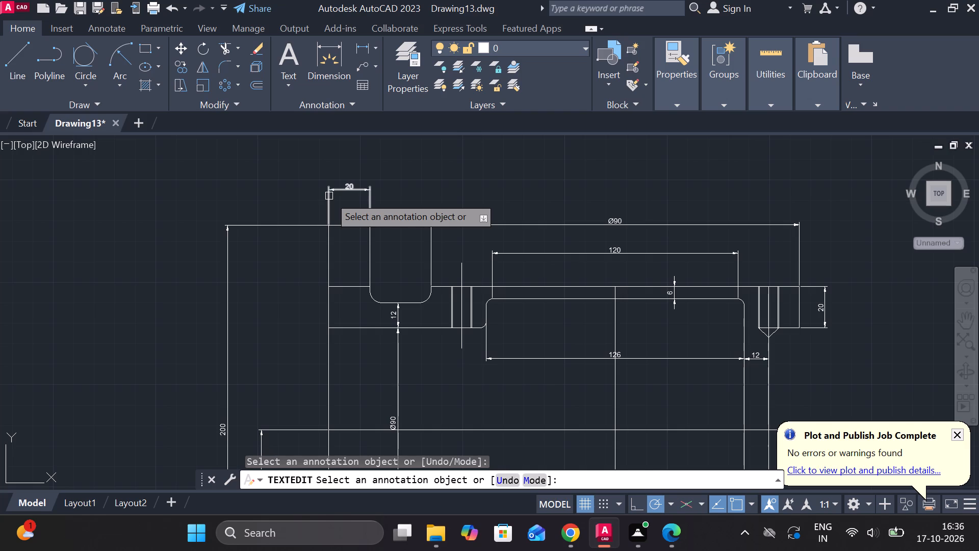
scroll(345, 324, "up", 1)
scroll(347, 316, "down", 4)
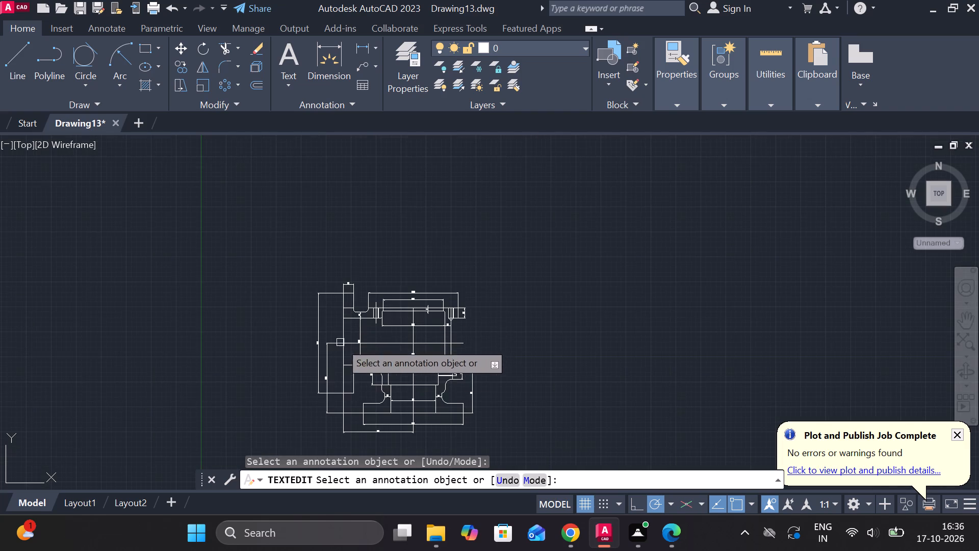
scroll(322, 368, "up", 4)
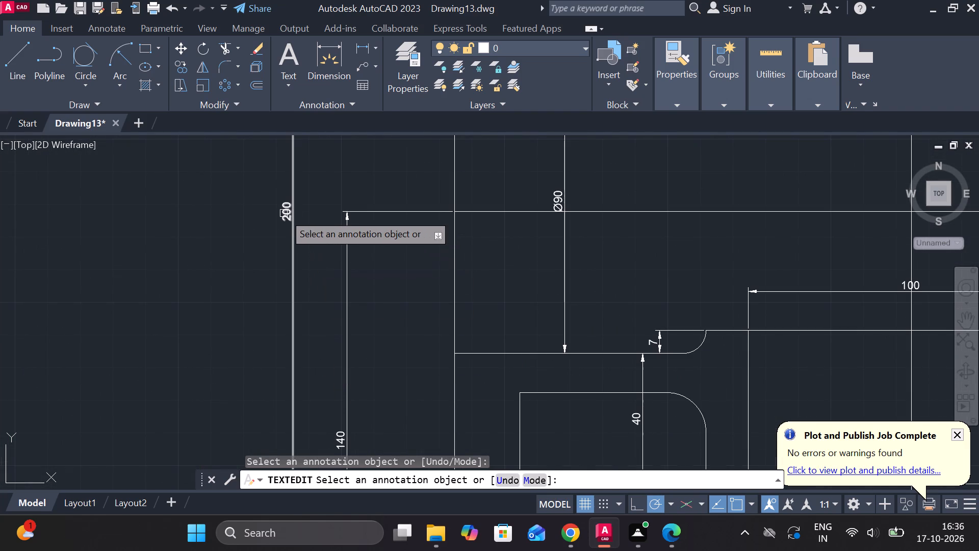
double_click(284, 213)
key("Right")
key("Right")
key("Right")
key("Right")
key("Right")
key("Right")
key("Right")
key("Right")
key("Right")
key("Right")
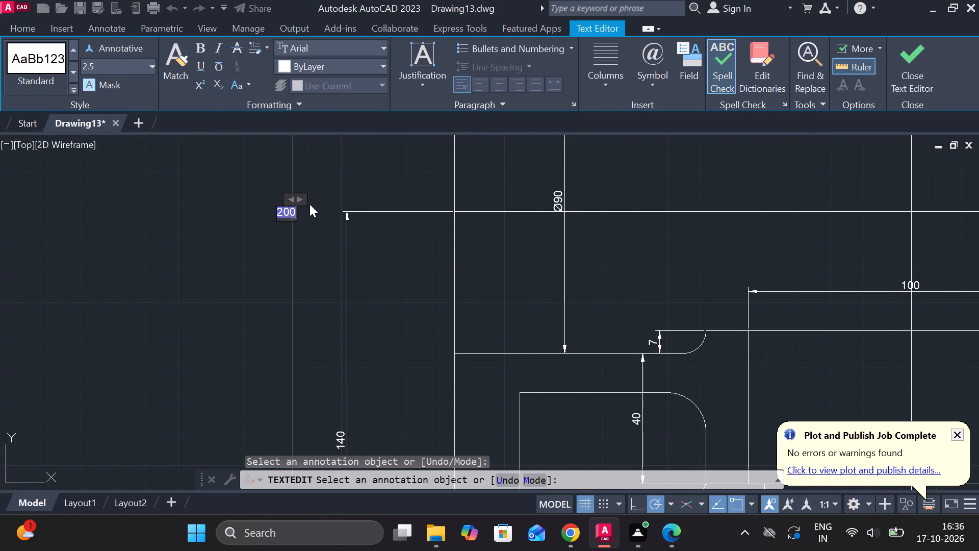
key("BackSpace")
key("BackSpace")
key("BackSpace")
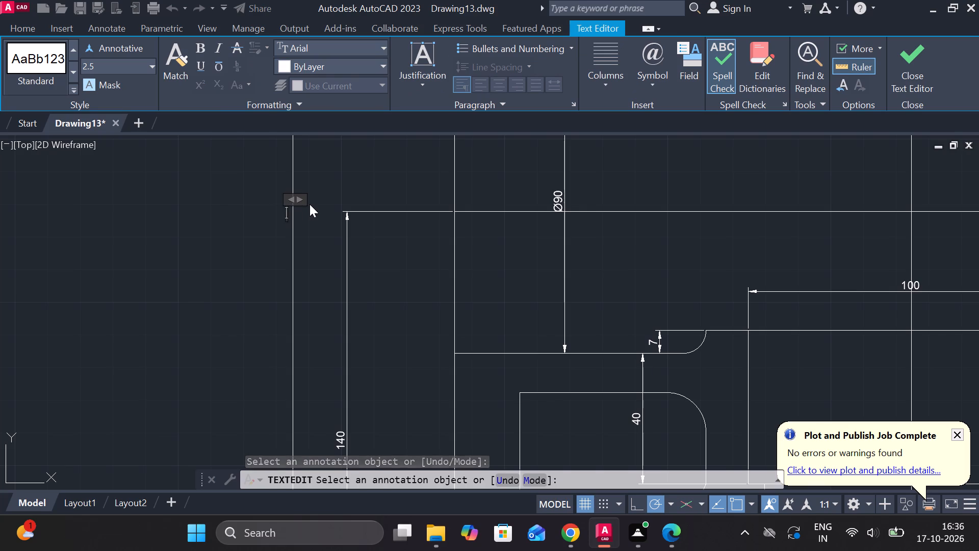
left_click(645, 81)
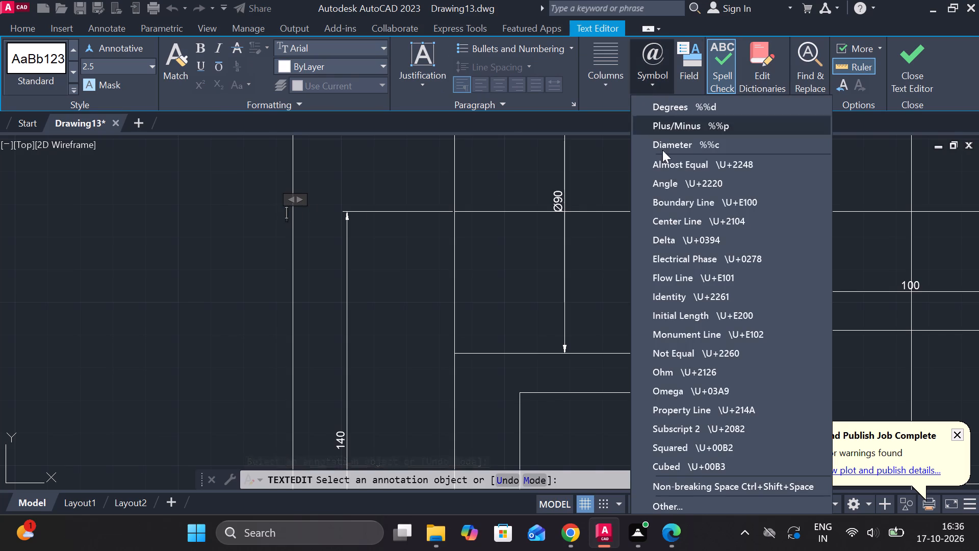
double_click(689, 148)
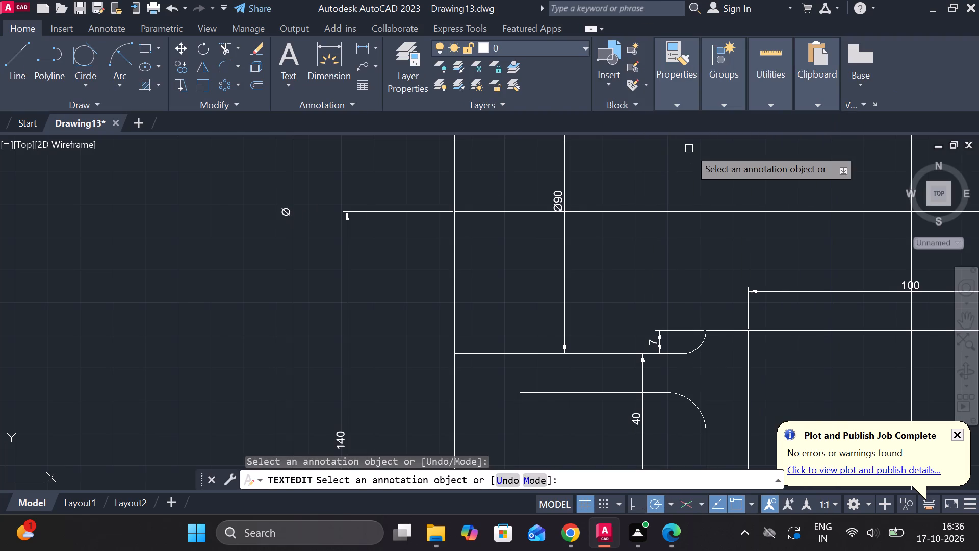
key("2")
type("00")
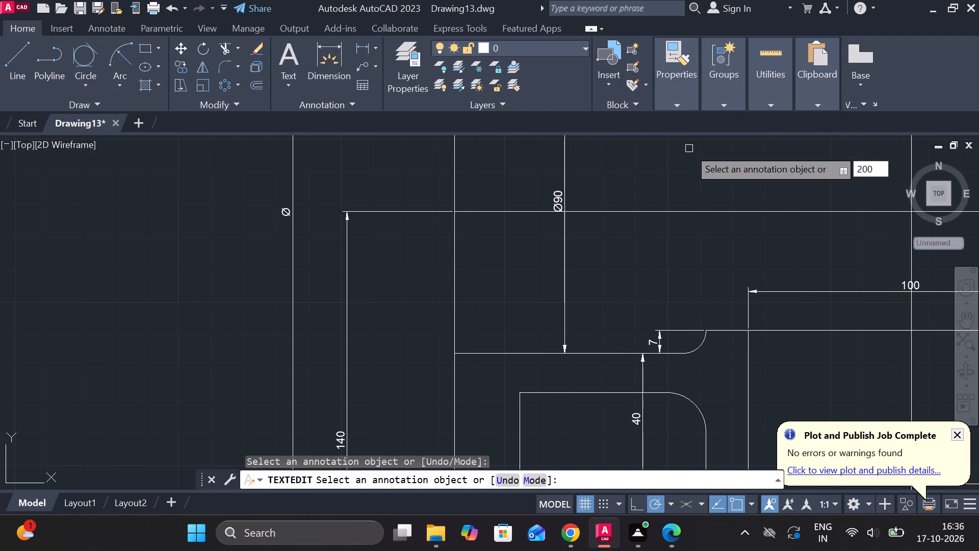
key("Return")
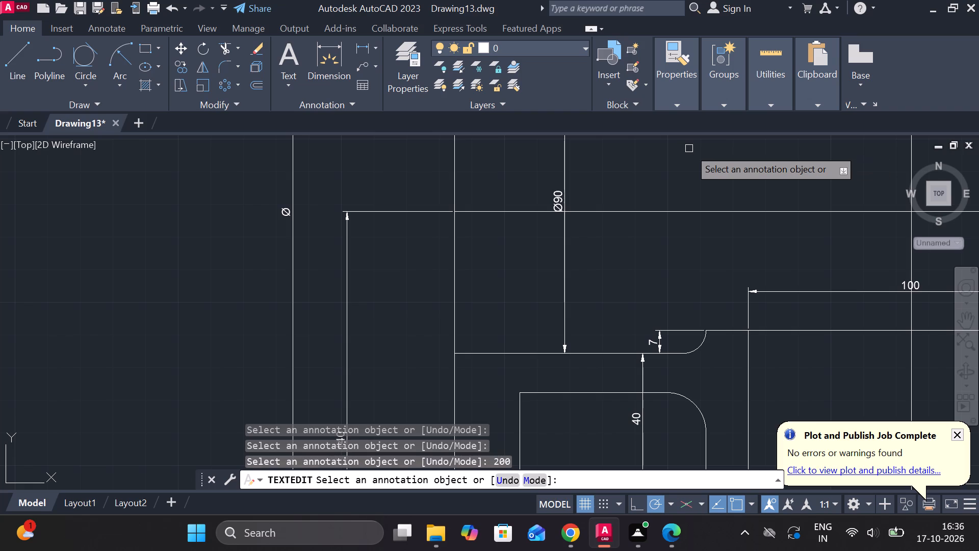
double_click(282, 214)
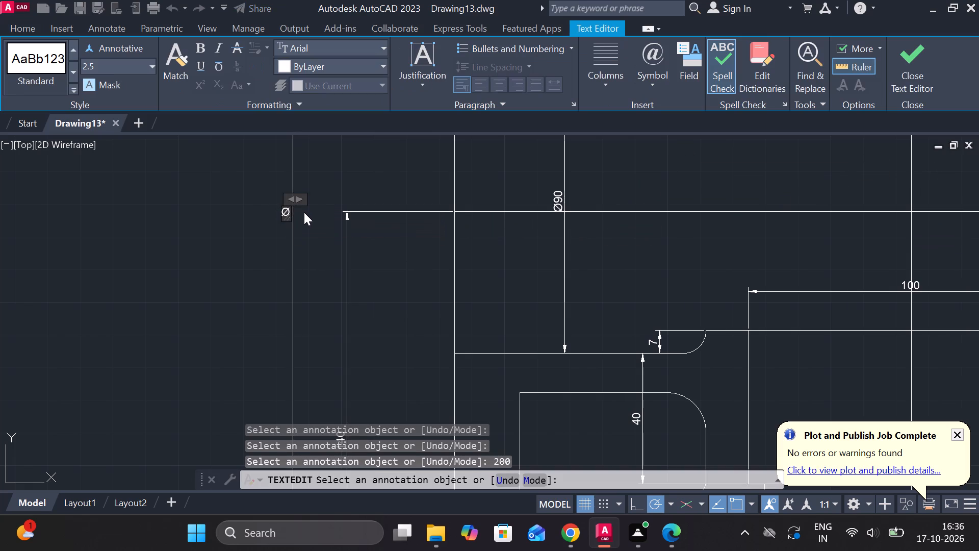
key("Right")
key("2")
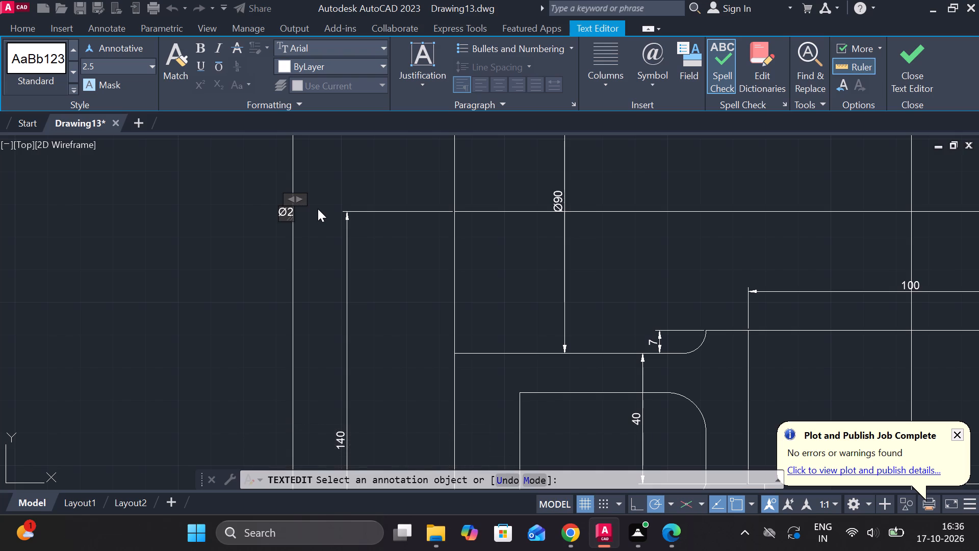
type("00")
left_click(404, 252)
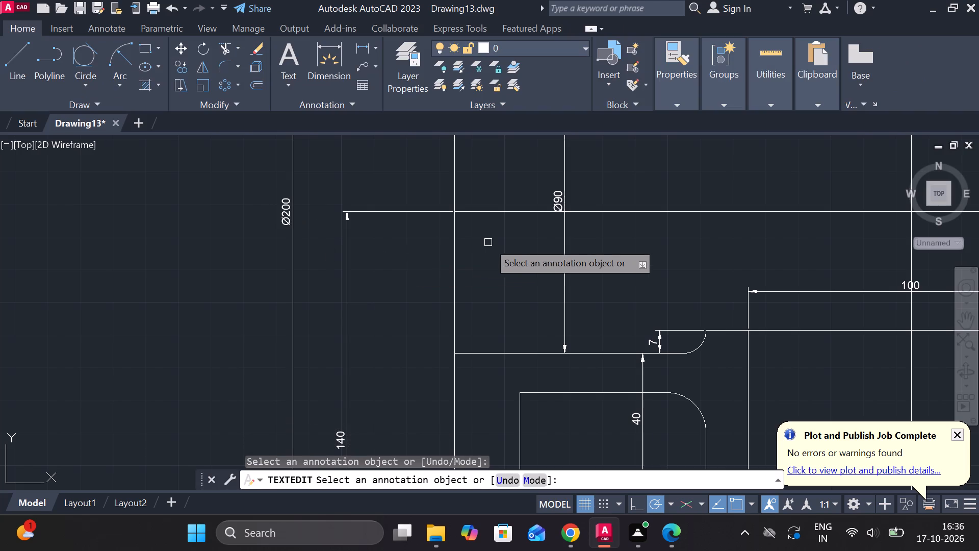
Add a diameter symbol to the base flange's full-width dimension below the body so it reads Ø200.
scroll(498, 251, "down", 2)
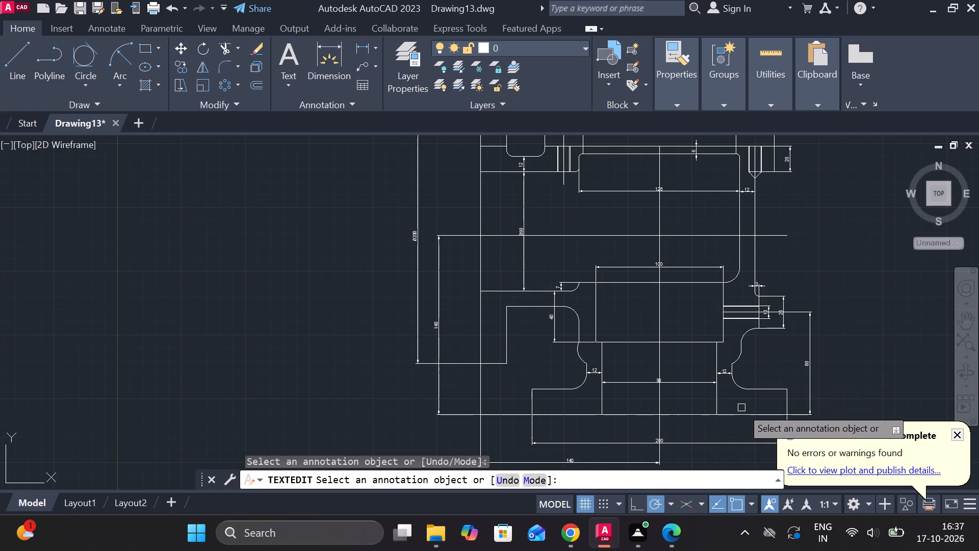
scroll(757, 408, "down", 1)
scroll(744, 439, "up", 2)
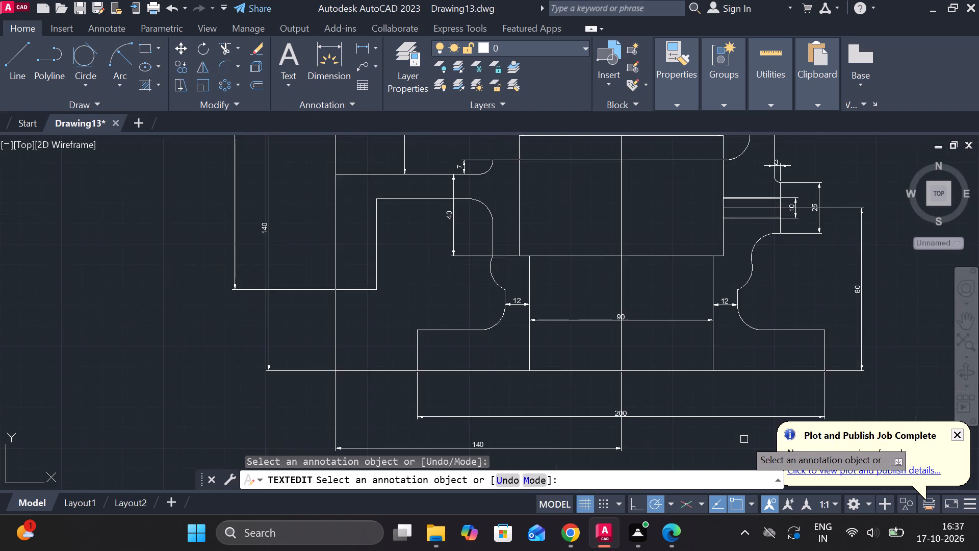
scroll(738, 439, "up", 1)
scroll(544, 399, "up", 1)
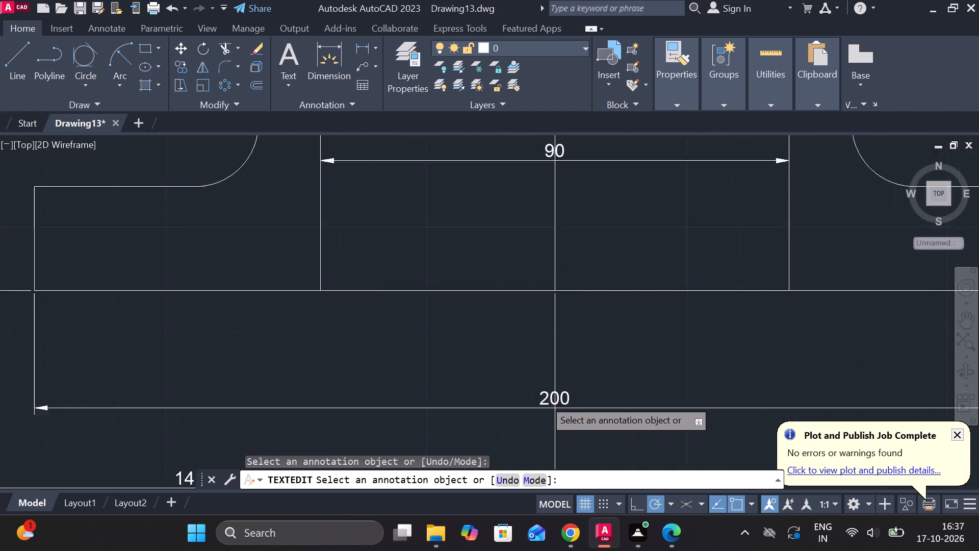
scroll(544, 399, "up", 2)
double_click(560, 403)
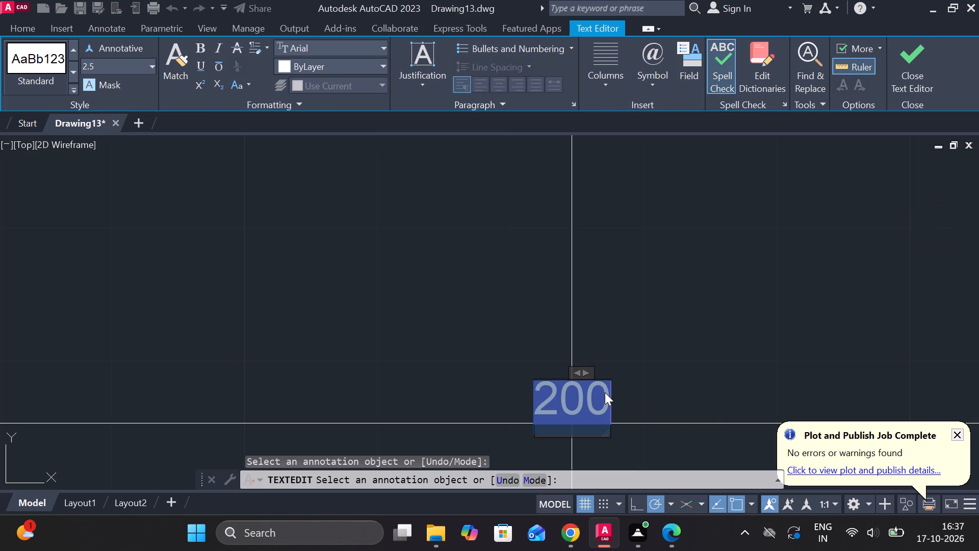
key("Left")
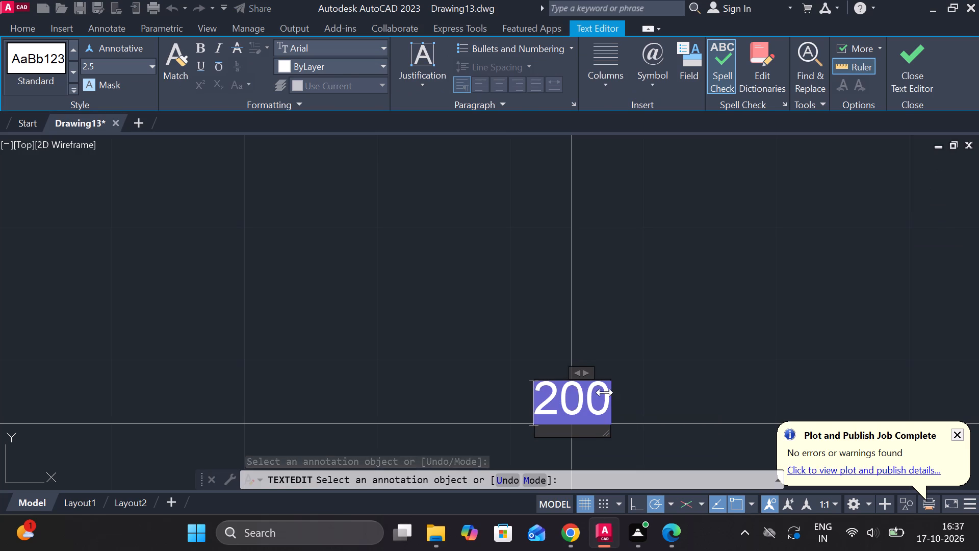
left_click(662, 81)
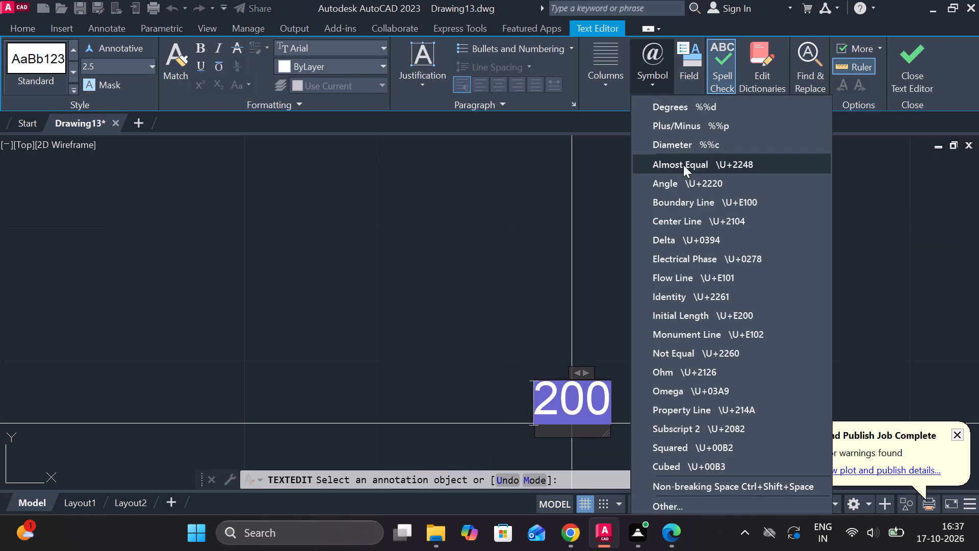
left_click(699, 149)
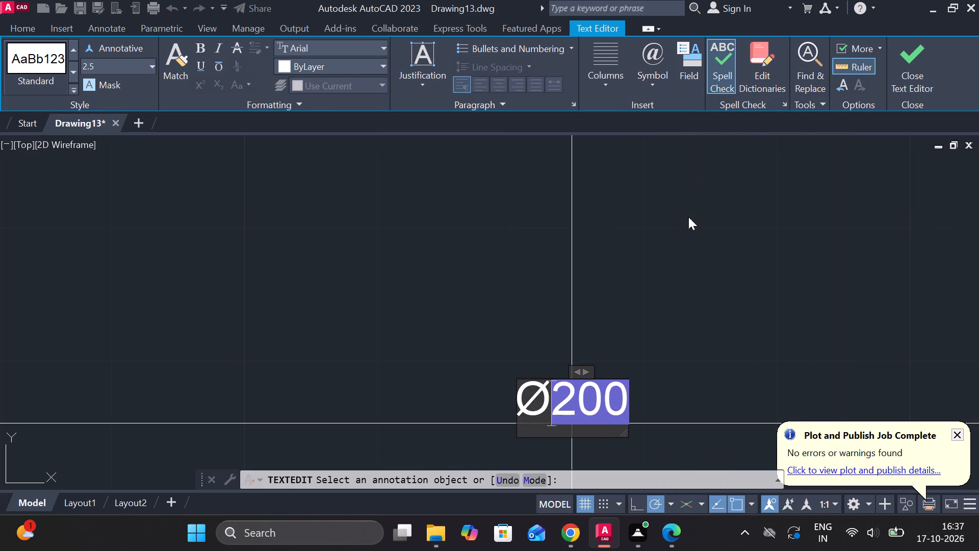
left_click(677, 300)
Add a diameter symbol to the horizontal dimension across the lower inlet bore so it reads Ø90.
scroll(677, 300, "down", 4)
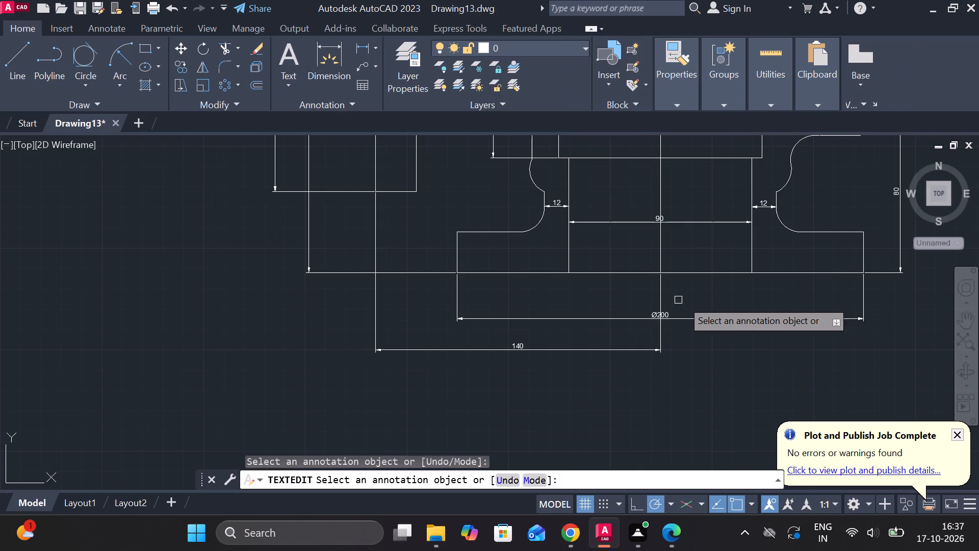
scroll(674, 211, "up", 2)
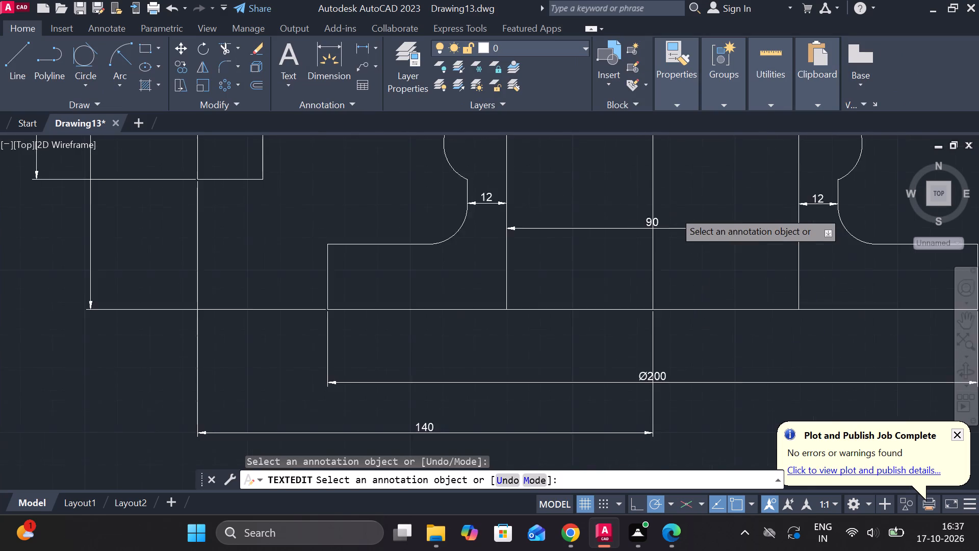
scroll(674, 211, "up", 1)
double_click(626, 240)
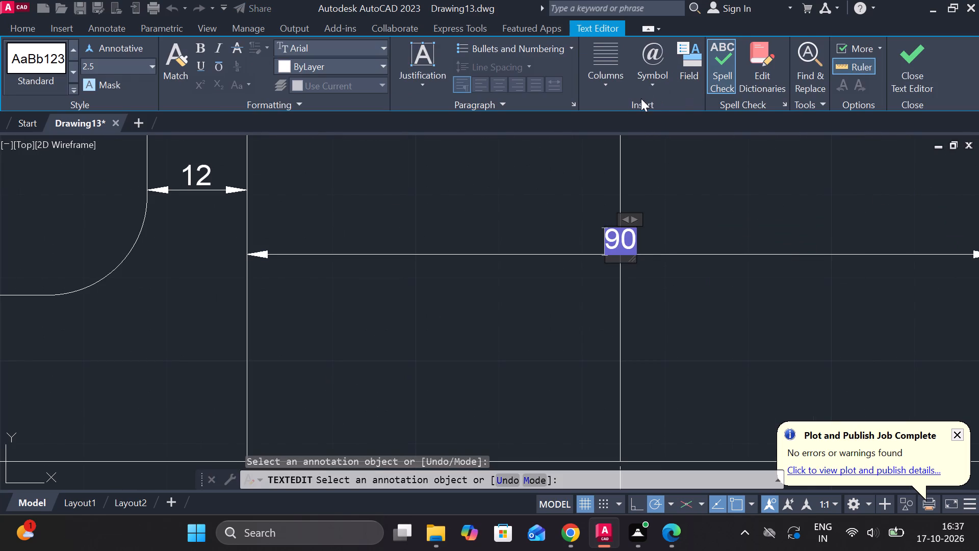
left_click(653, 87)
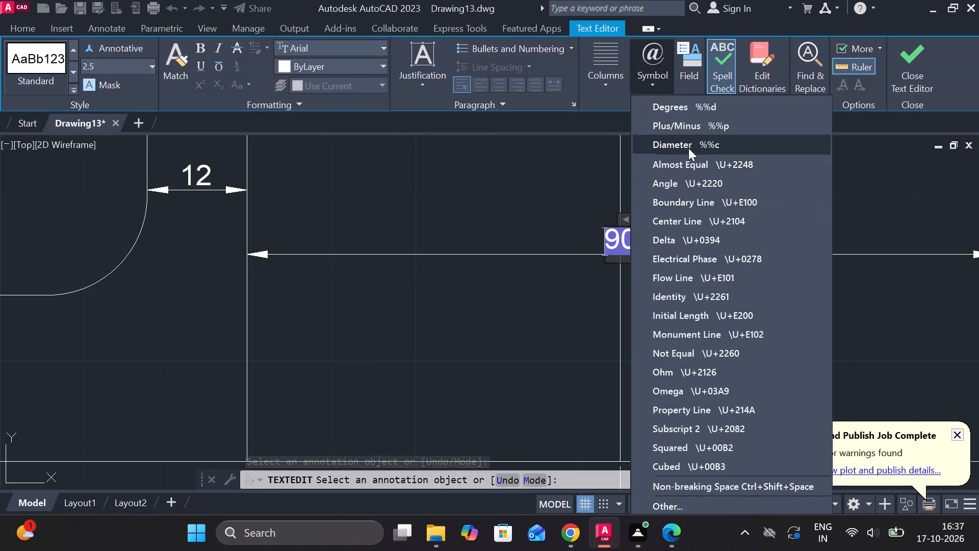
left_click(688, 148)
left_click(689, 185)
Override the text of the horizontal dimension above the valve seat recess with the diameter callout Ø100.
scroll(692, 234, "down", 4)
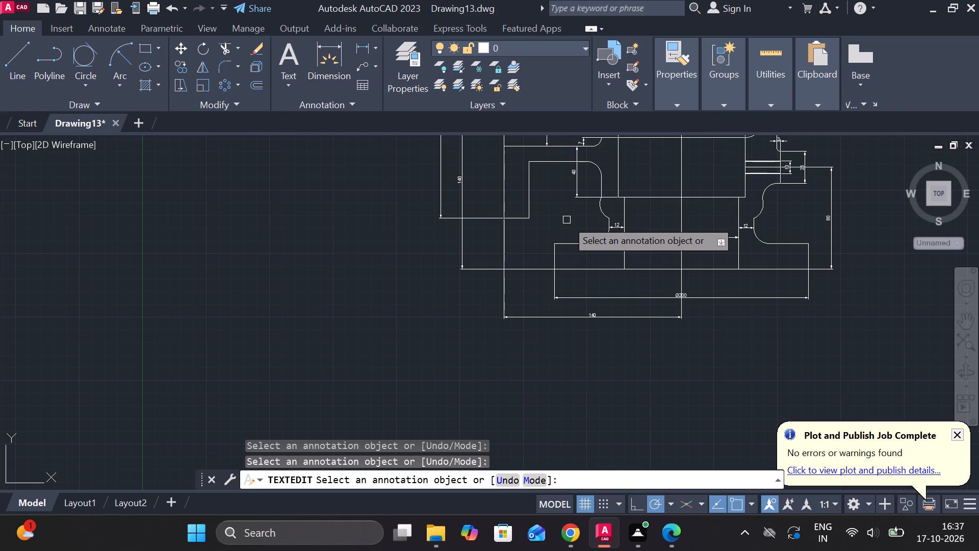
scroll(661, 139, "down", 2)
scroll(691, 258, "down", 1)
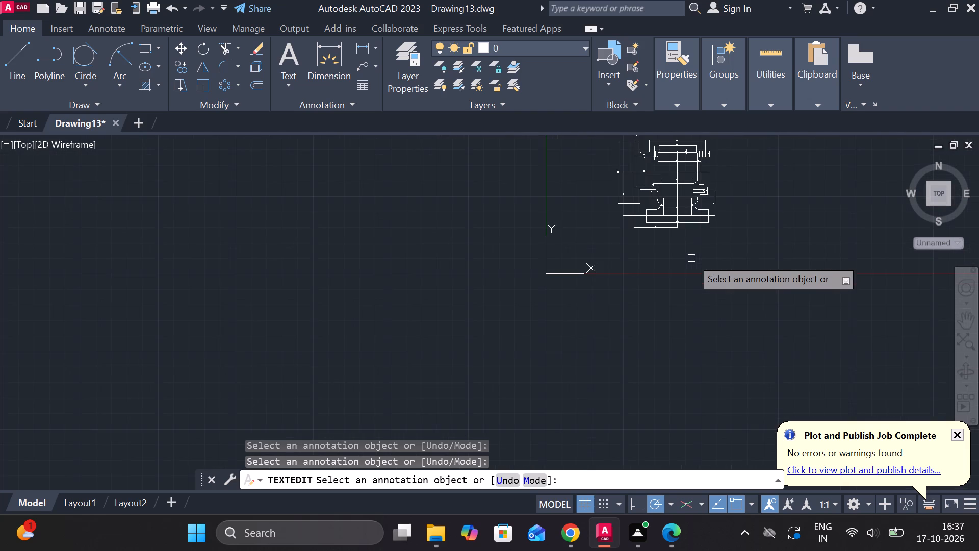
scroll(692, 151, "up", 4)
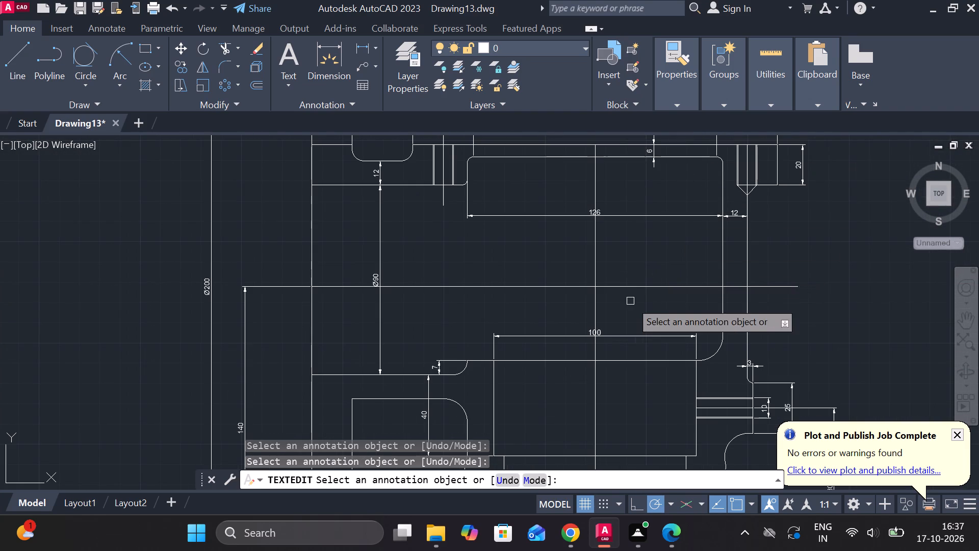
scroll(613, 319, "up", 2)
double_click(569, 359)
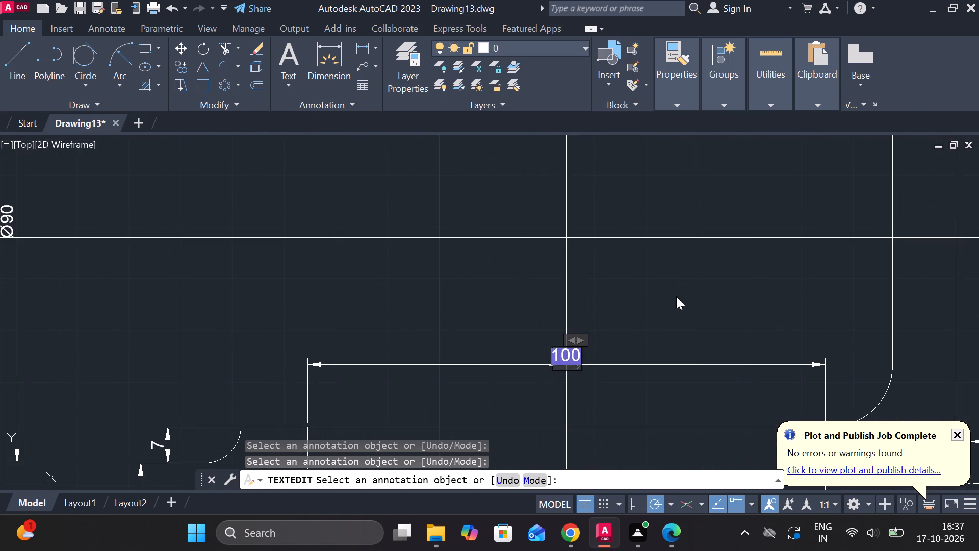
left_click(652, 84)
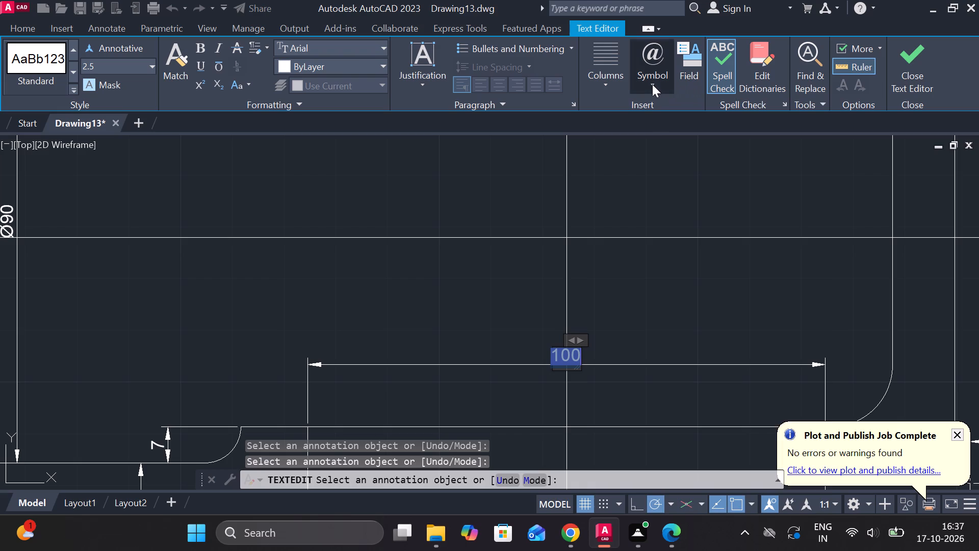
left_click(685, 149)
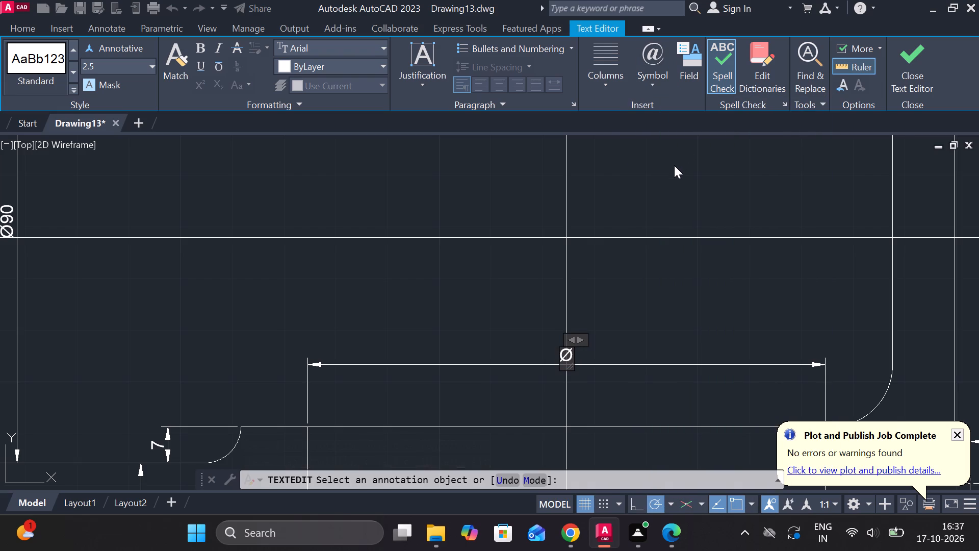
key("1")
type("00")
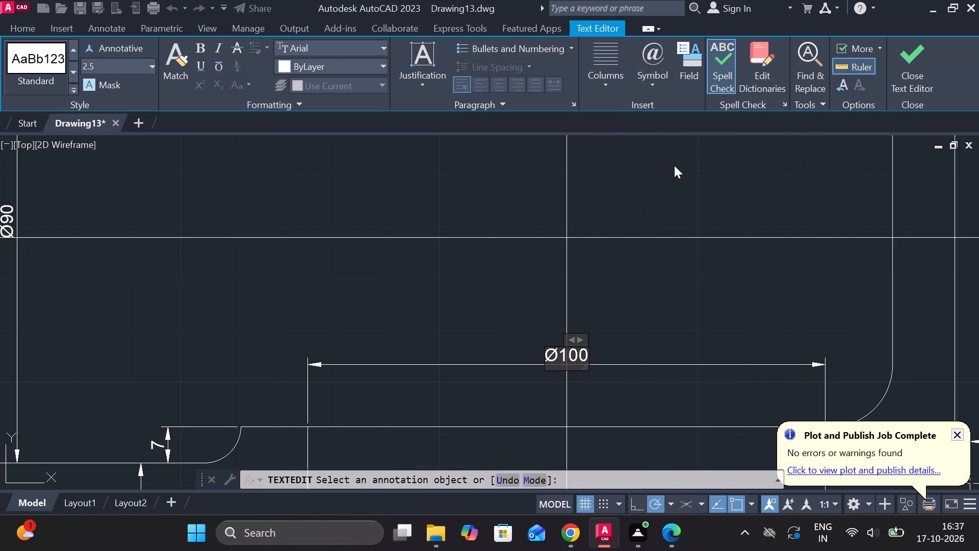
left_click(674, 165)
Add a diameter symbol to the vertical dimension of the small side boss's height so it reads Ø25.
scroll(669, 195, "down", 4)
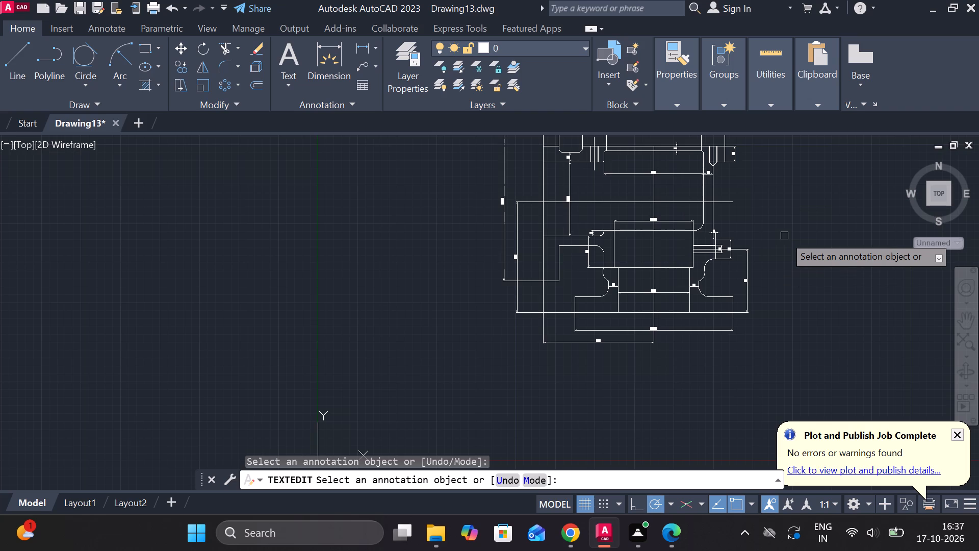
scroll(753, 211, "up", 2)
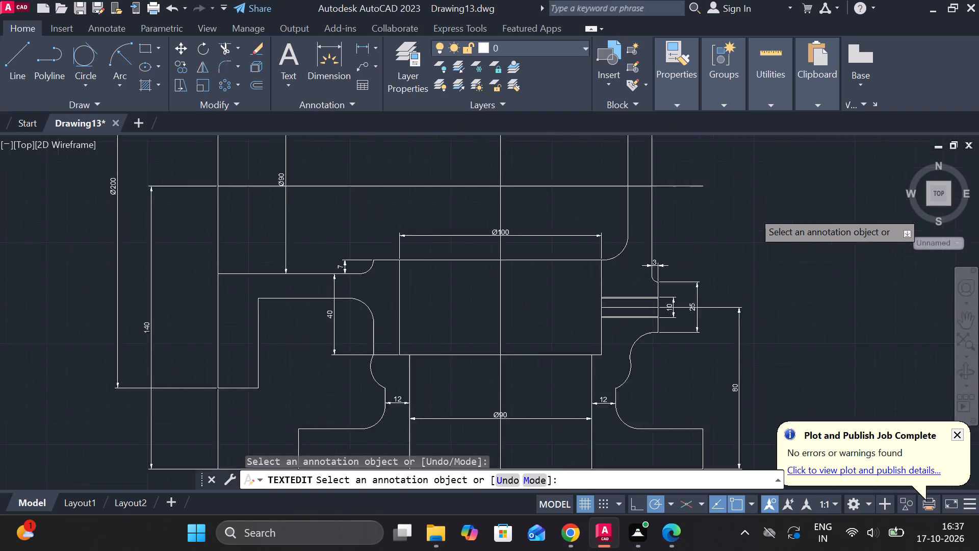
scroll(753, 211, "up", 1)
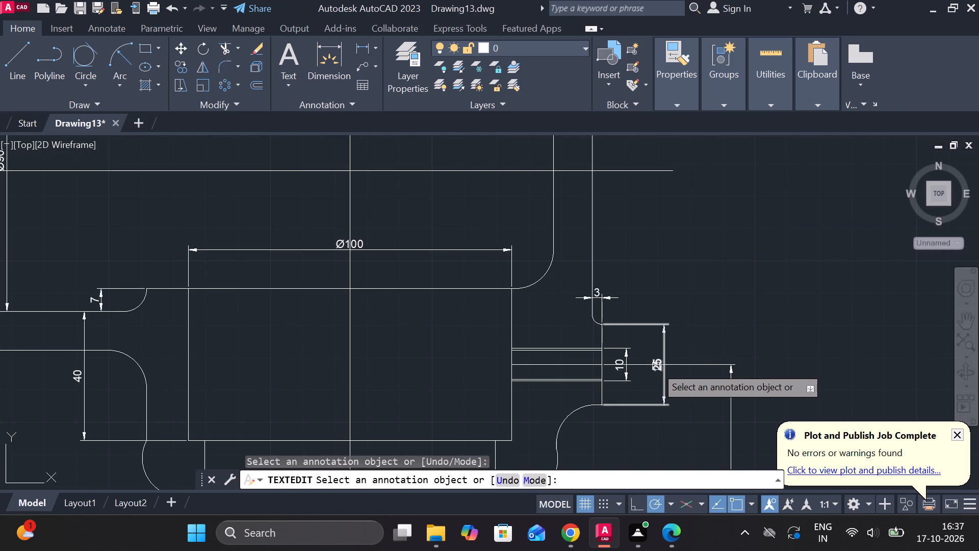
scroll(656, 366, "up", 3)
double_click(661, 374)
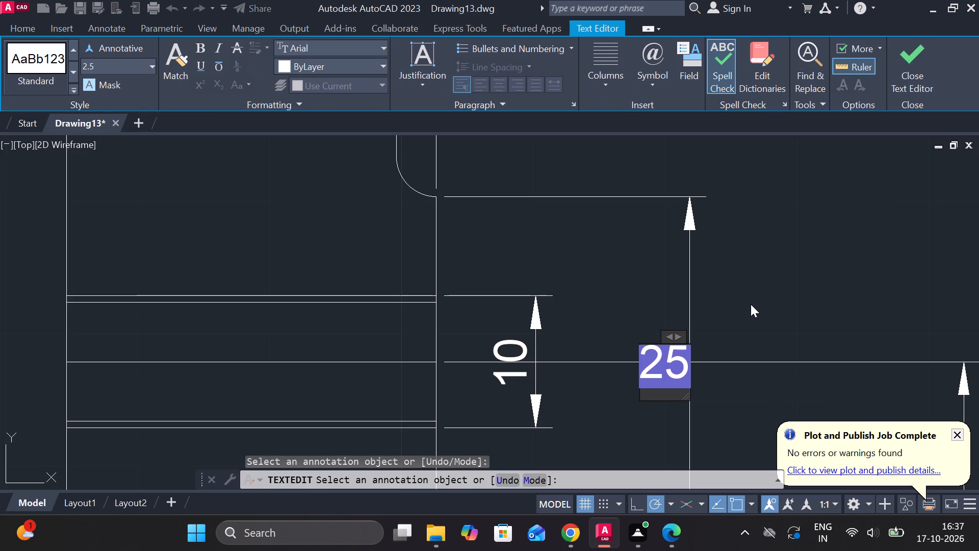
key("Left")
key("Left")
key("Left")
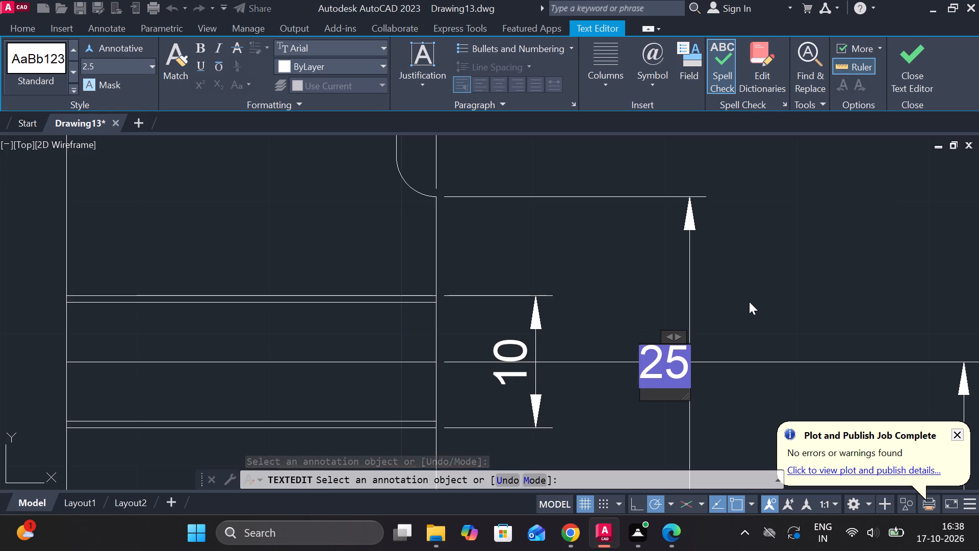
left_click(655, 87)
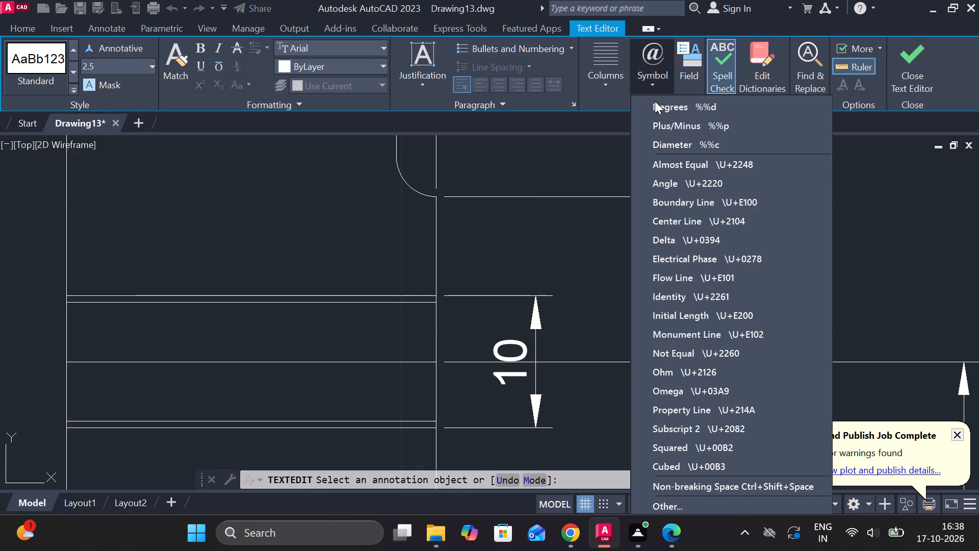
left_click(666, 142)
left_click(726, 319)
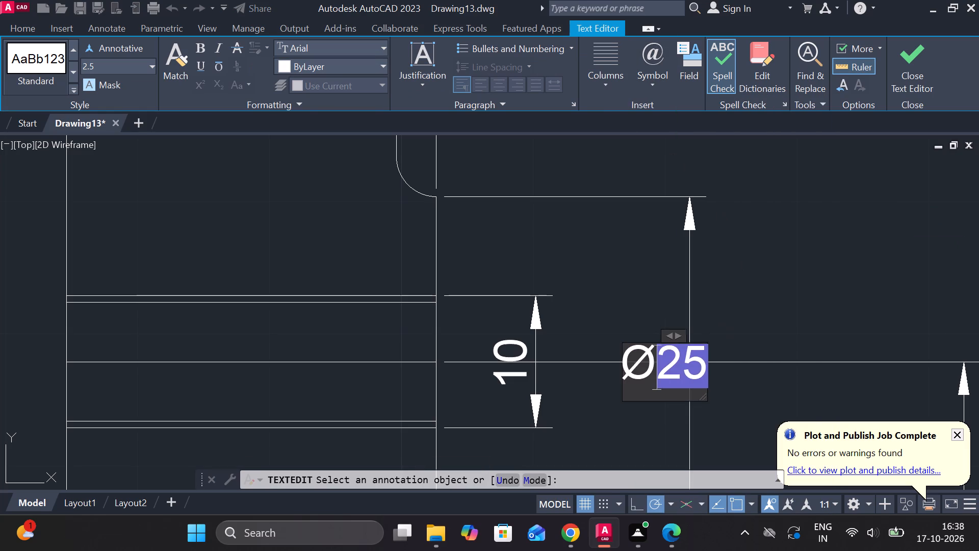
Add a diameter symbol to the horizontal dimension across the main inner chamber so it reads Ø126.
scroll(726, 319, "down", 5)
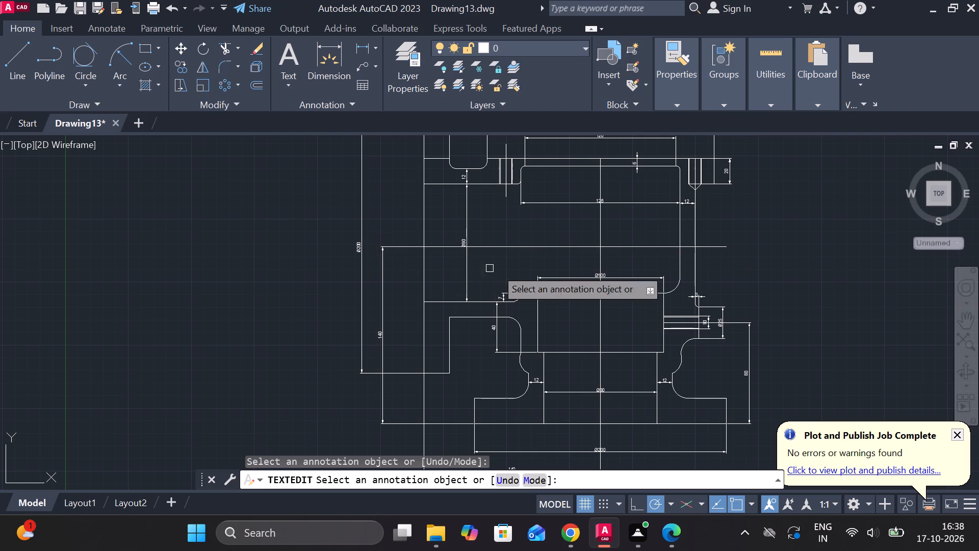
scroll(632, 189, "up", 2)
double_click(557, 218)
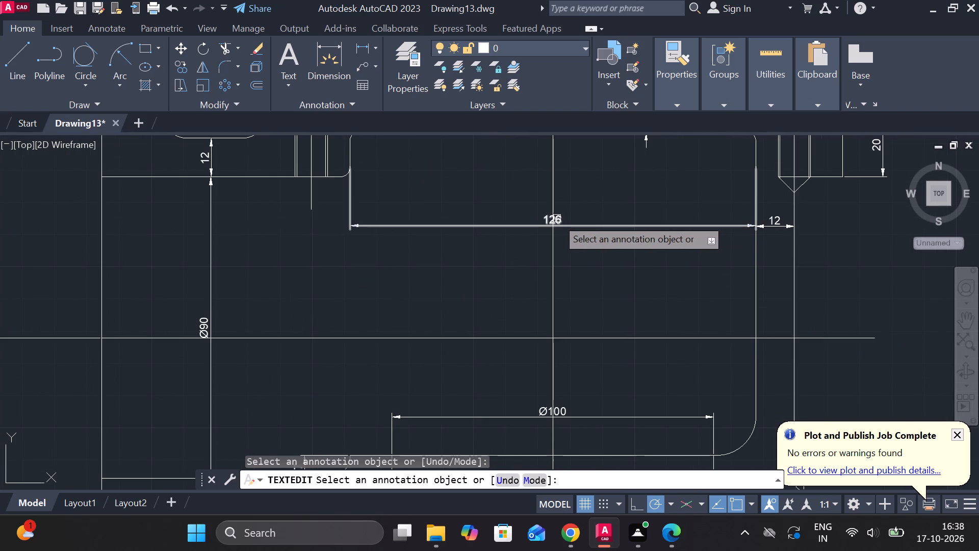
key("Left")
key("Left")
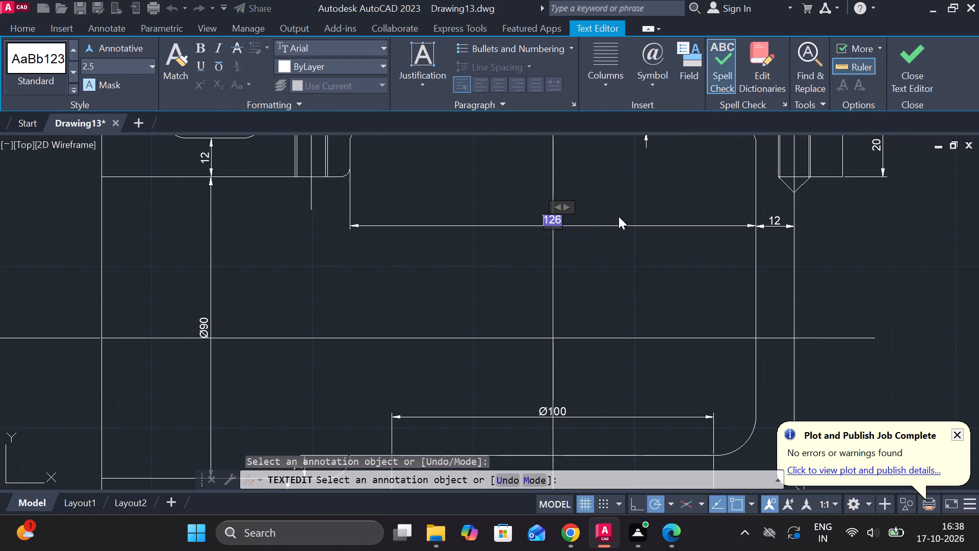
key("Left")
key("Left")
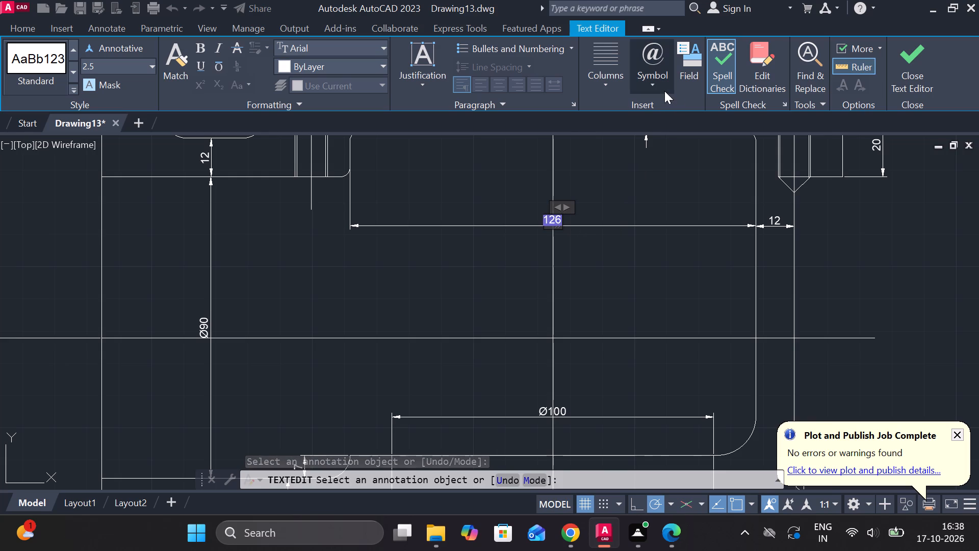
left_click(664, 91)
left_click(670, 144)
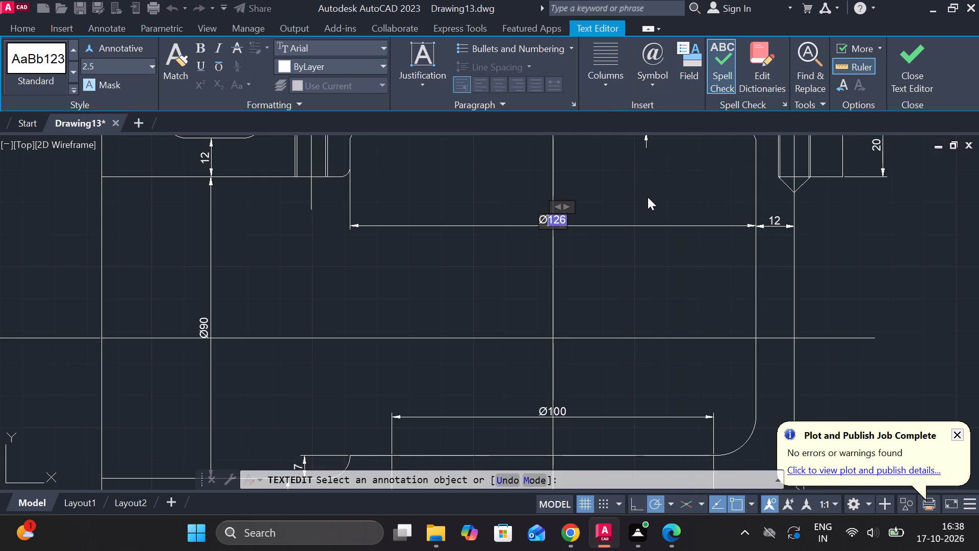
left_click(648, 197)
Add a diameter symbol to the horizontal dimension of the top opening, just above the flange, so it reads Ø120.
scroll(648, 197, "down", 4)
scroll(653, 163, "up", 4)
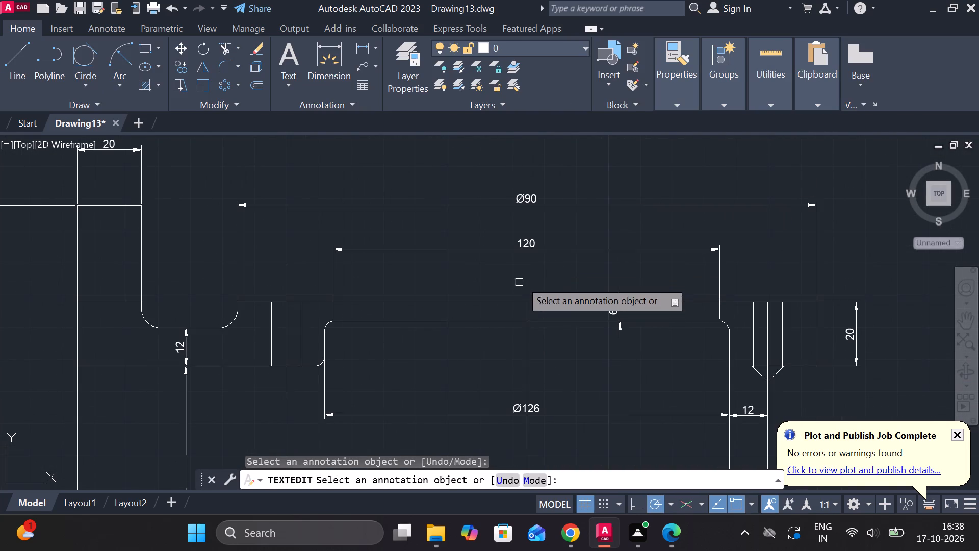
left_click(530, 241)
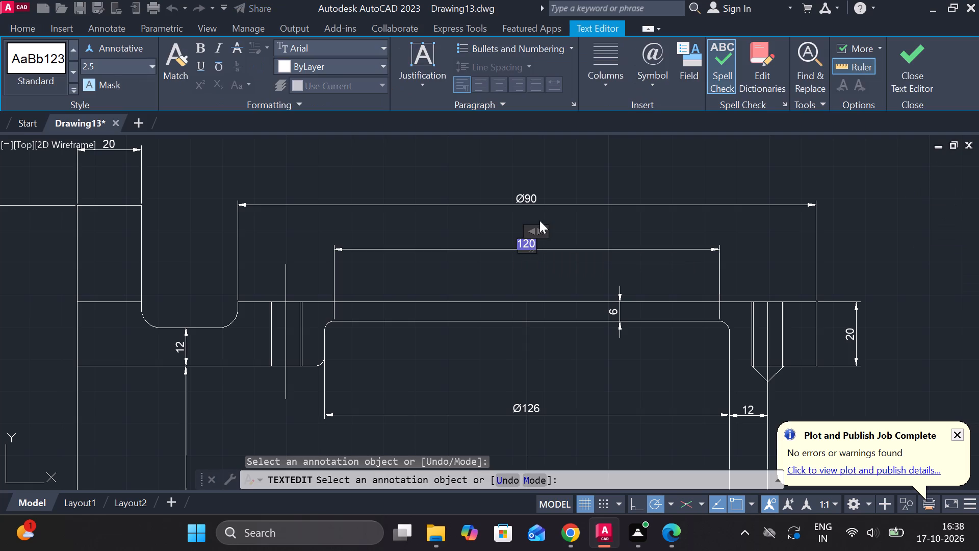
key("Left")
key("Left")
left_click(648, 85)
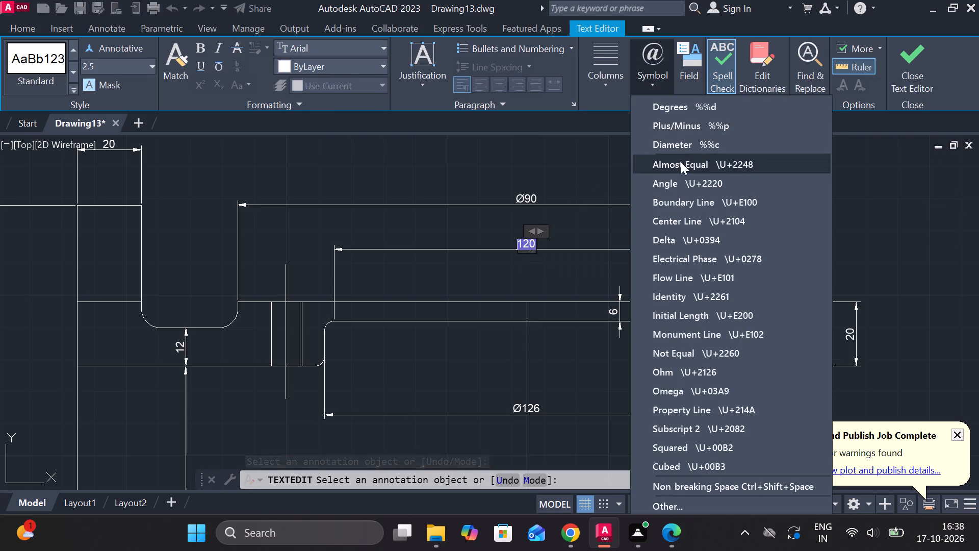
left_click(682, 147)
left_click(605, 236)
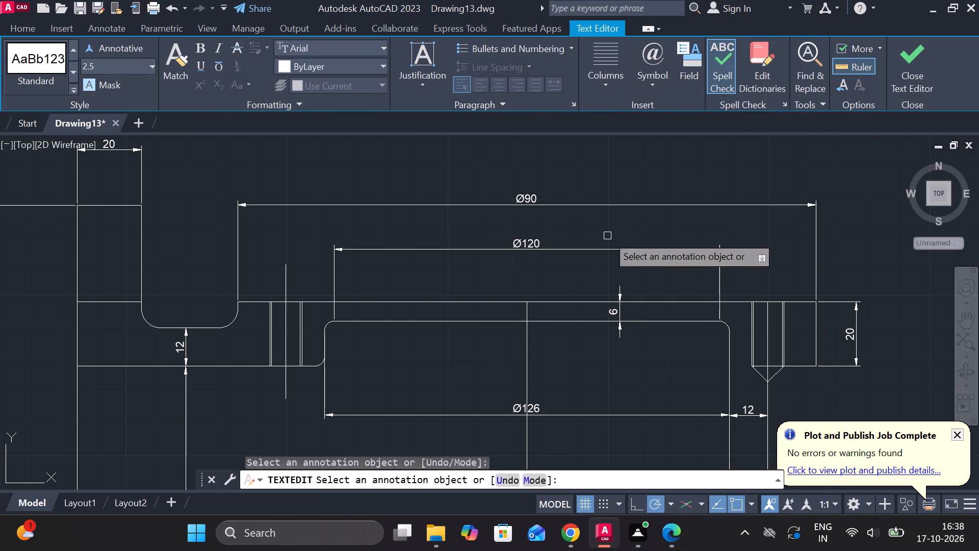
Add the thread prefix M to the vertical dimension of the small side boss's hole so it reads M10.
scroll(688, 224, "down", 3)
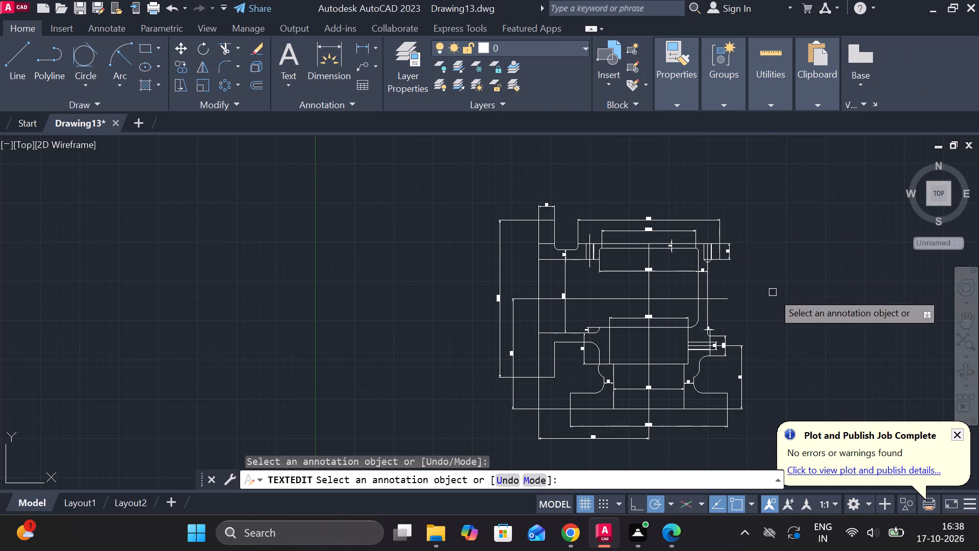
scroll(739, 360, "up", 4)
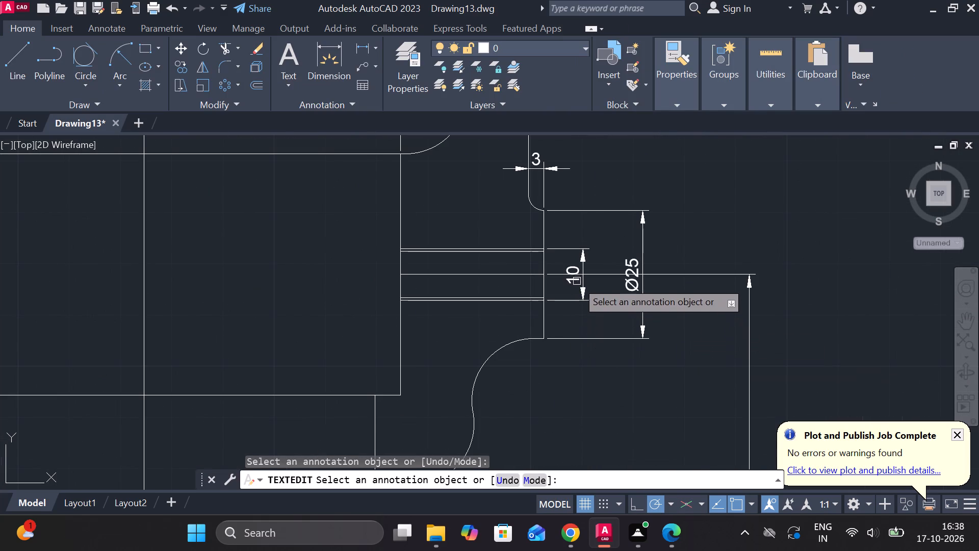
double_click(576, 274)
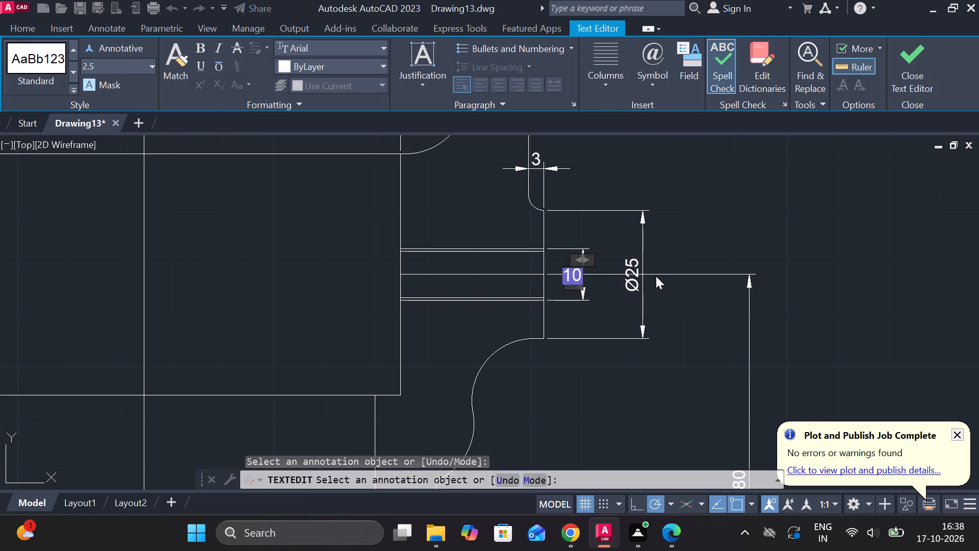
key("Left")
key("Left")
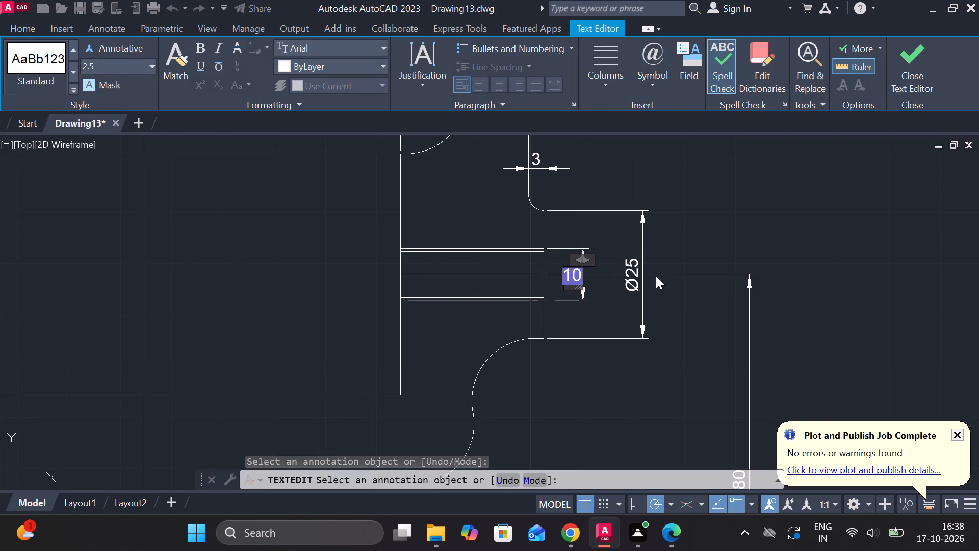
key("m")
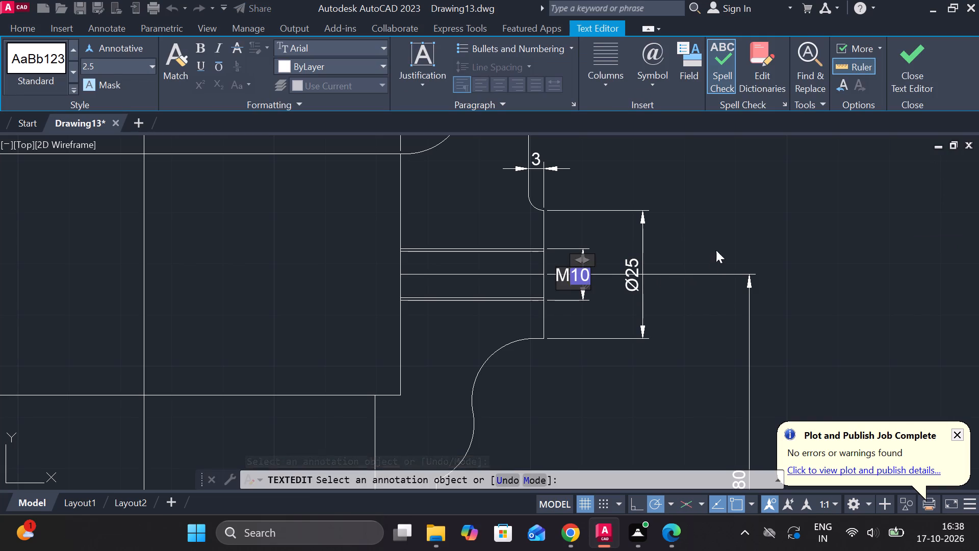
left_click(716, 250)
In the empty area beside the valve body, draw a 100 mm horizontal base line and a 45 mm vertical line up from its right end.
scroll(719, 244, "down", 2)
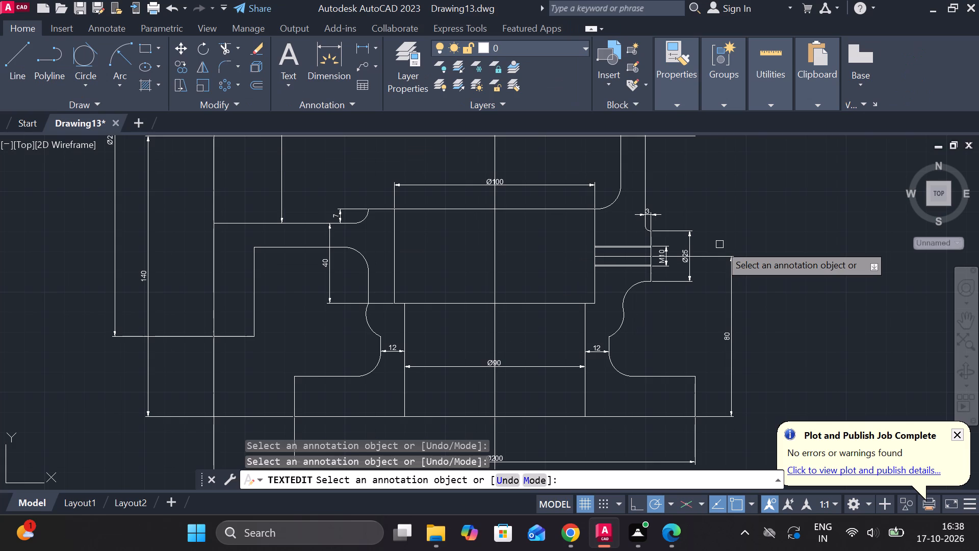
scroll(691, 239, "down", 3)
scroll(761, 245, "up", 4)
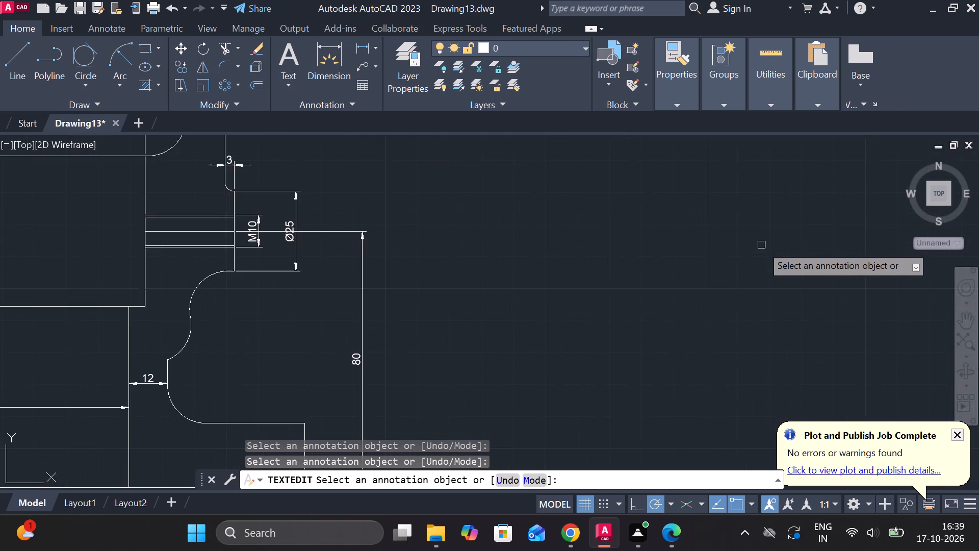
scroll(761, 245, "down", 3)
scroll(387, 244, "down", 3)
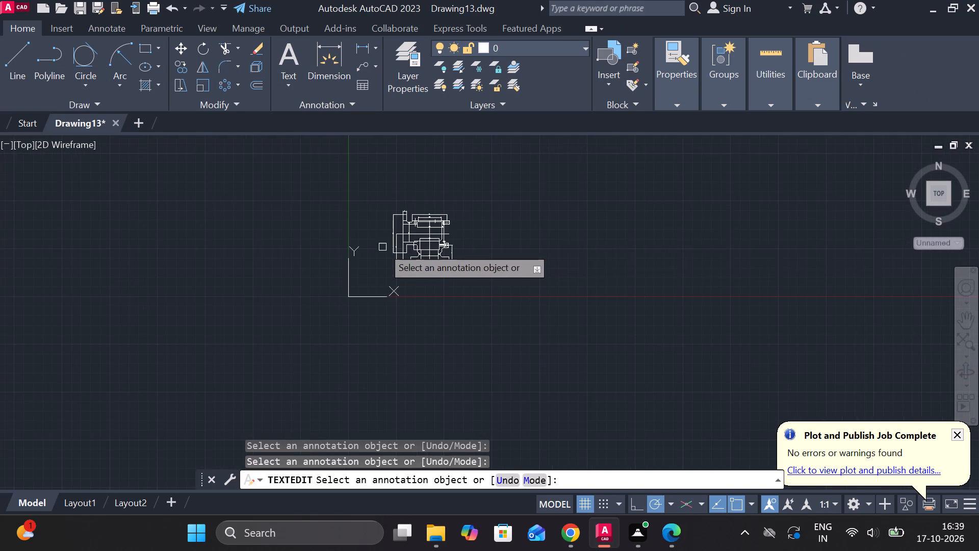
scroll(542, 220, "up", 3)
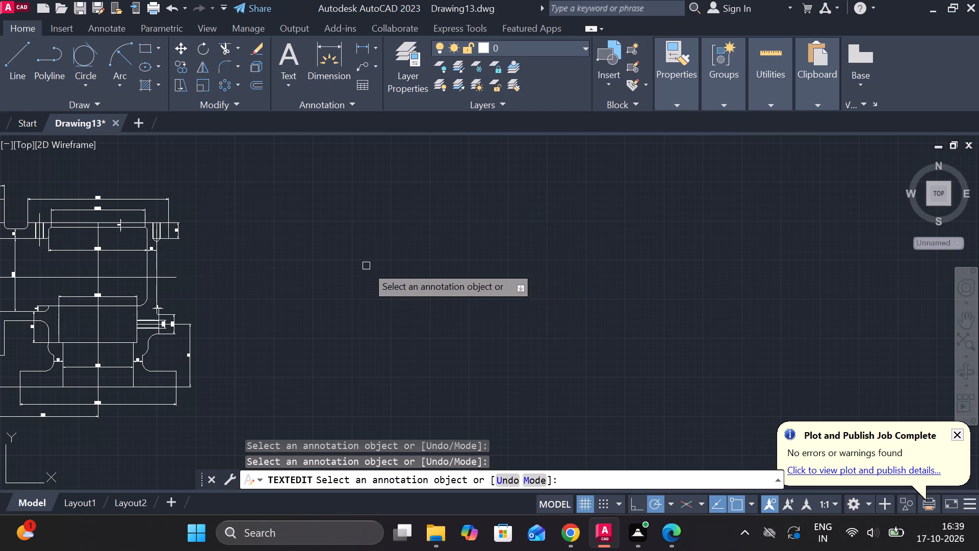
scroll(368, 275, "down", 2)
scroll(351, 258, "up", 2)
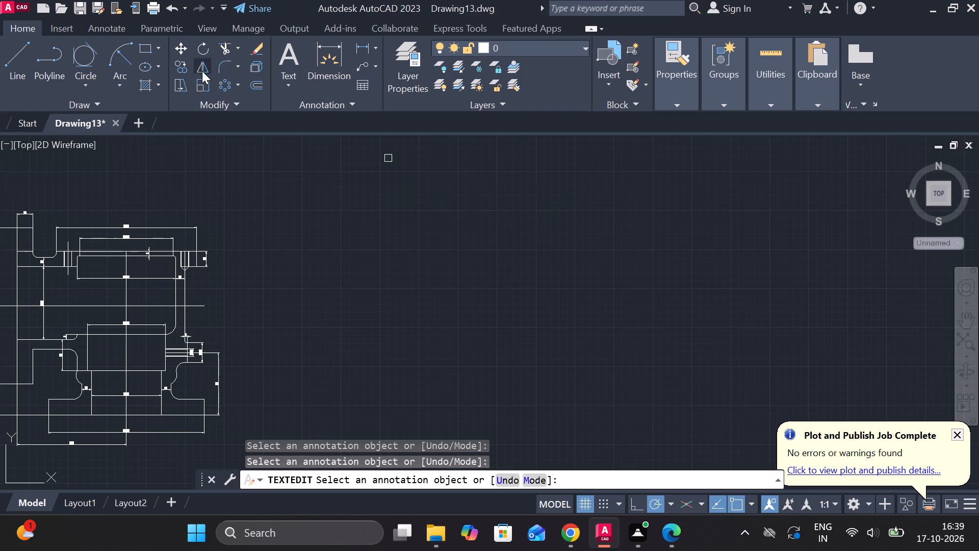
left_click(19, 43)
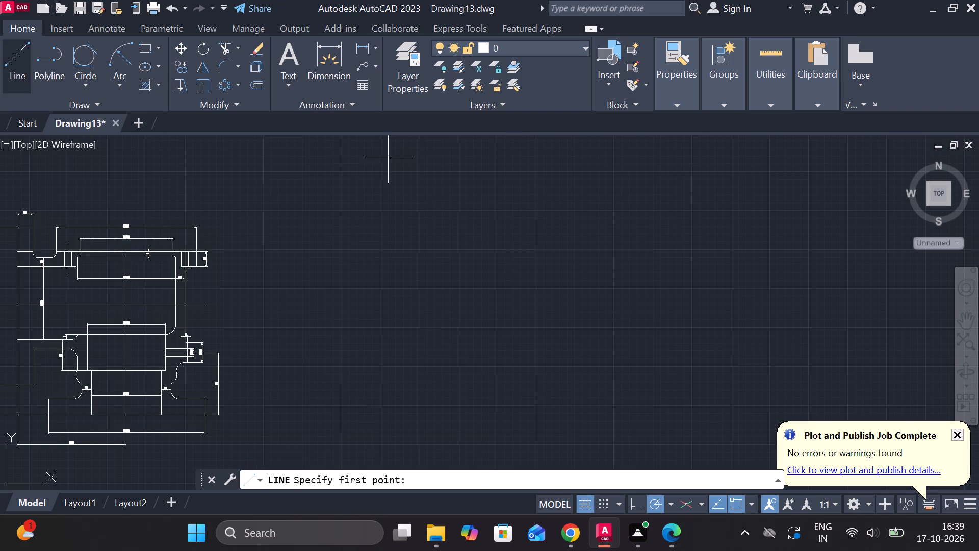
left_click(332, 395)
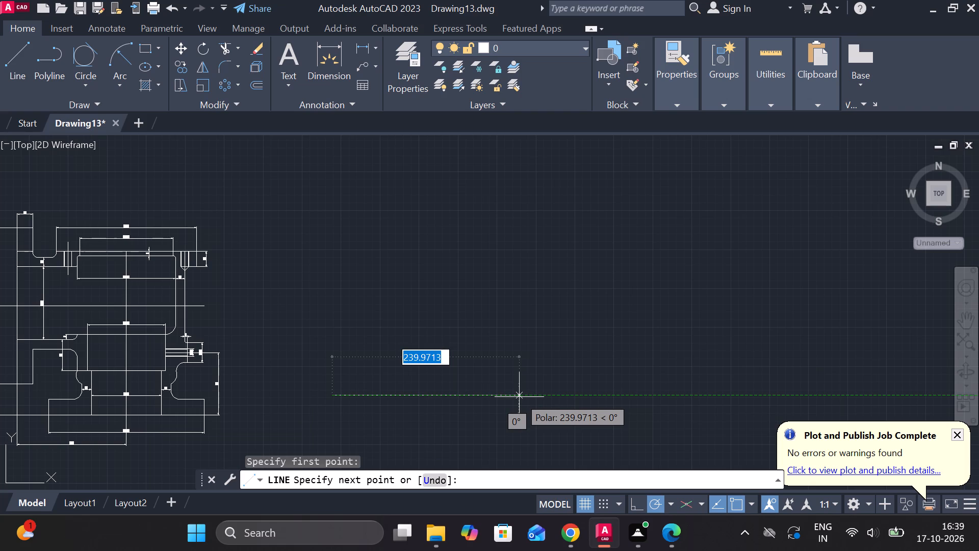
key("1")
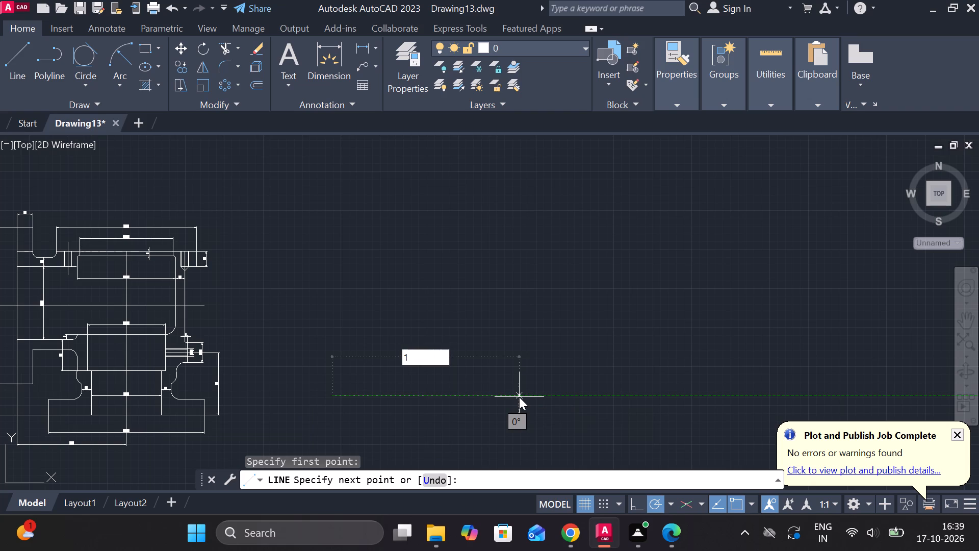
type("00")
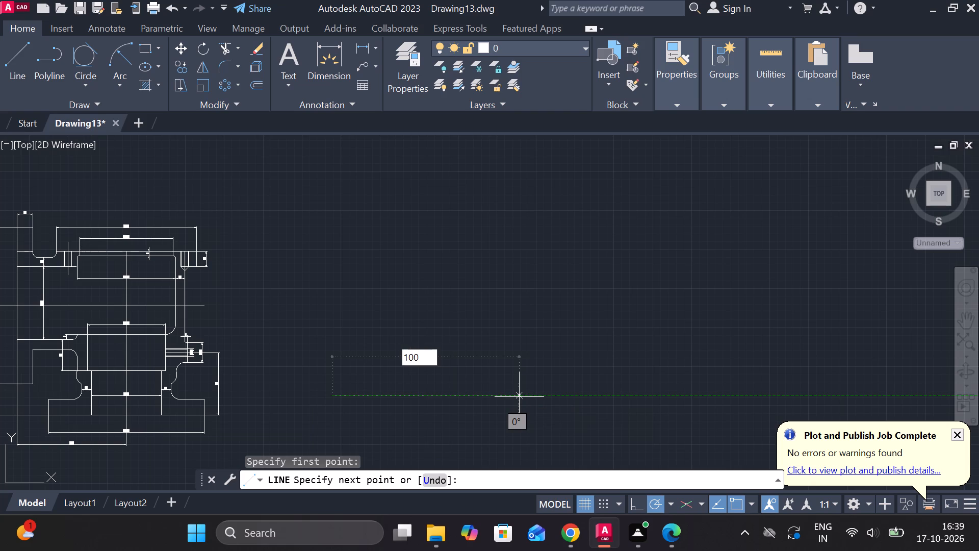
key("Return")
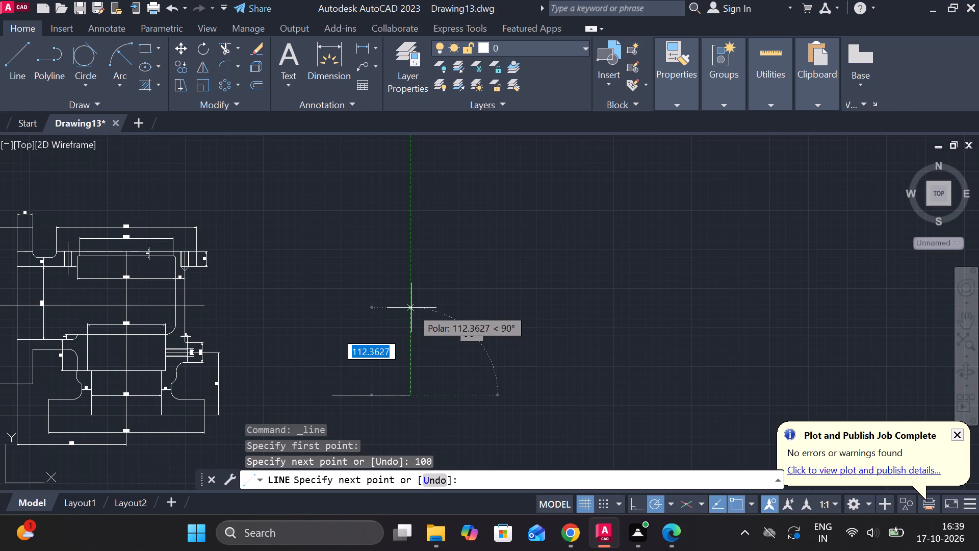
type("45")
key("Return")
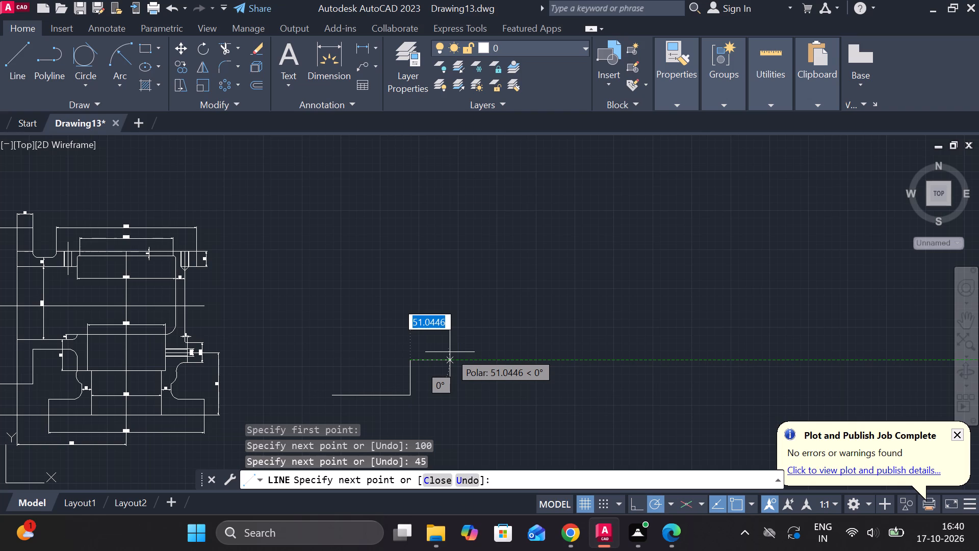
key("Escape")
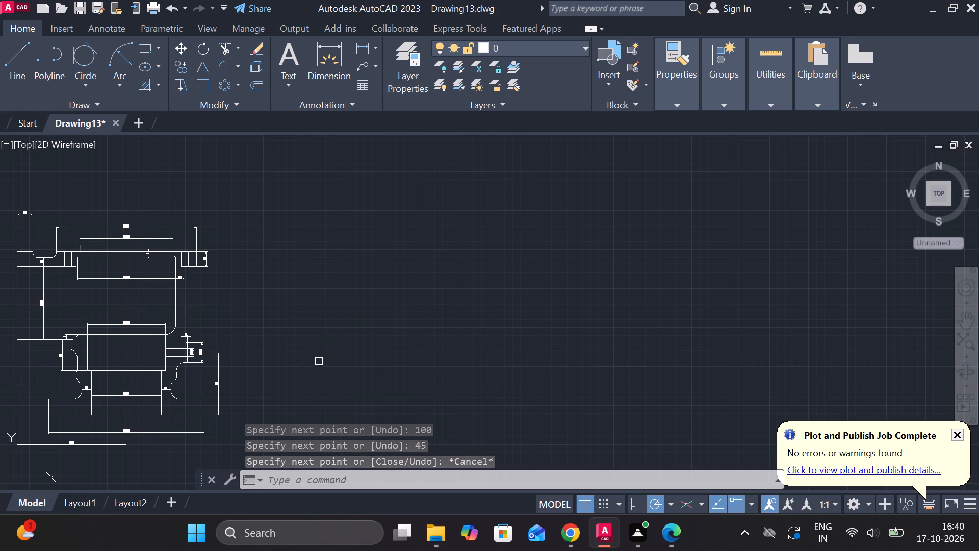
Draw a 45 mm vertical line up from the left end of the new base line.
left_click(24, 55)
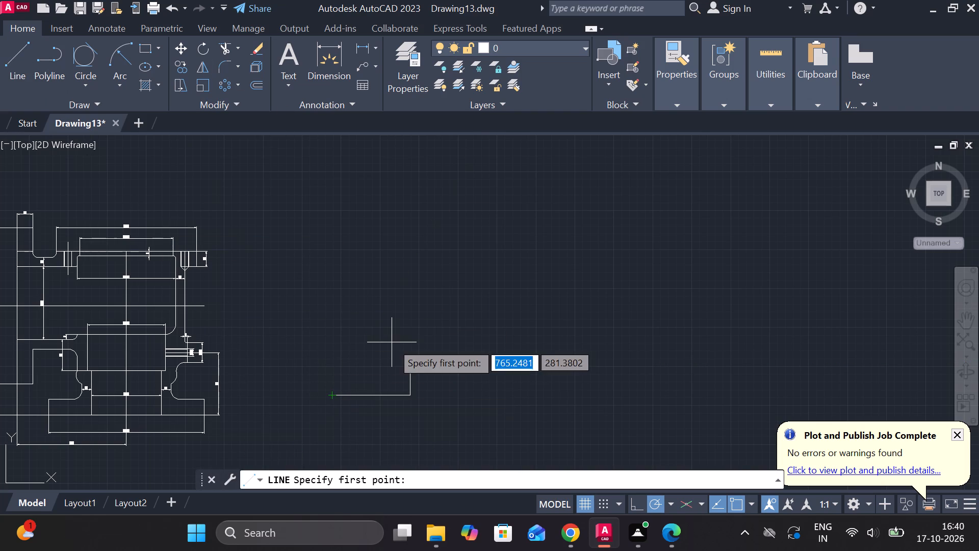
left_click(334, 392)
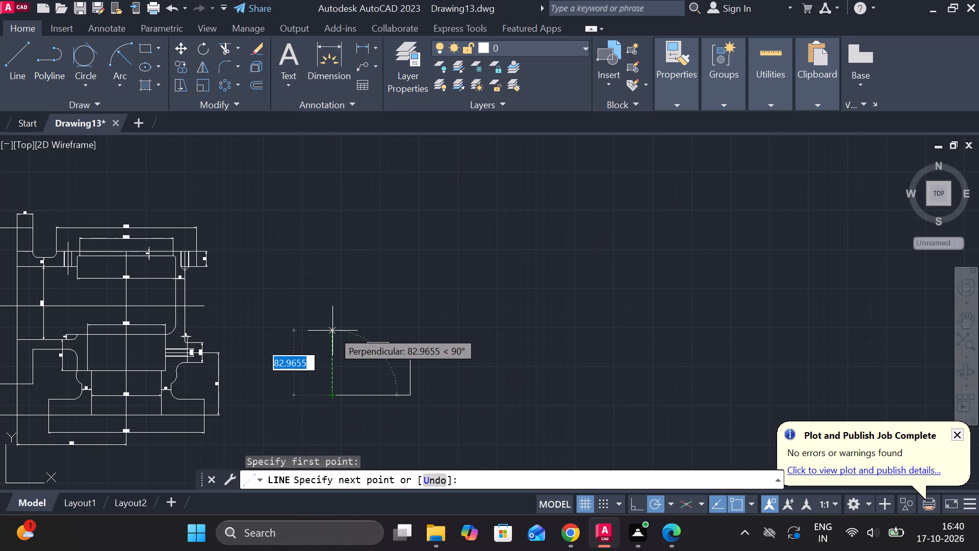
type("45")
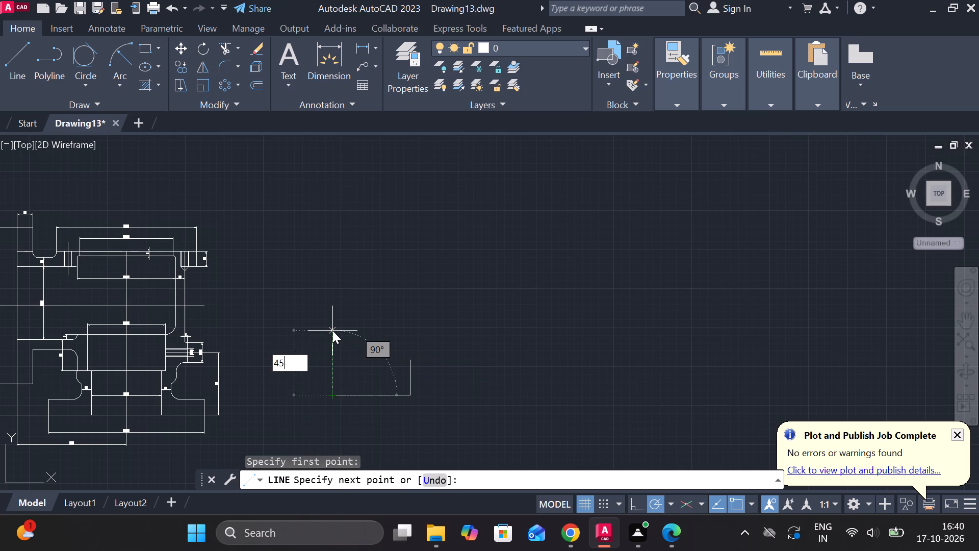
key("Return")
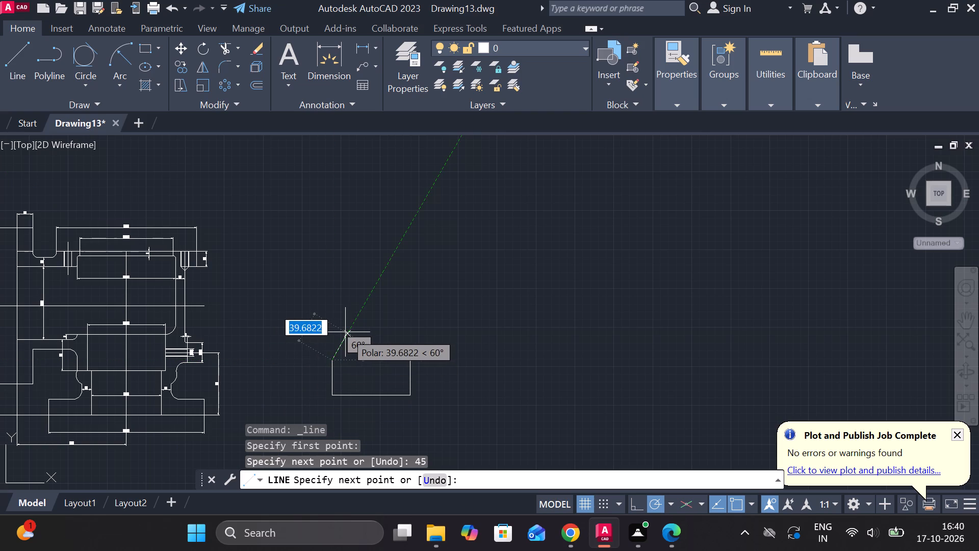
key("Escape")
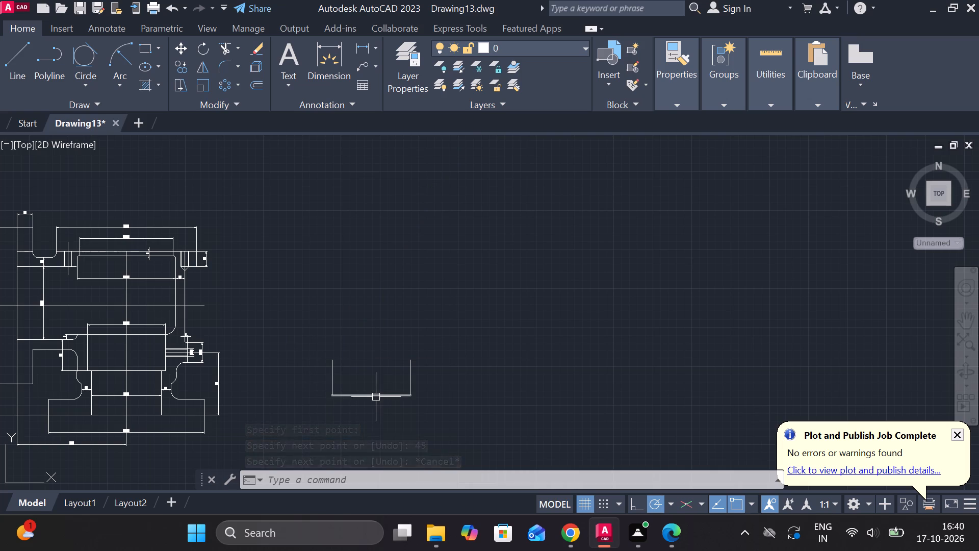
Copy the horizontal base line 51 mm straight up, using its midpoint as the base point.
left_click(374, 397)
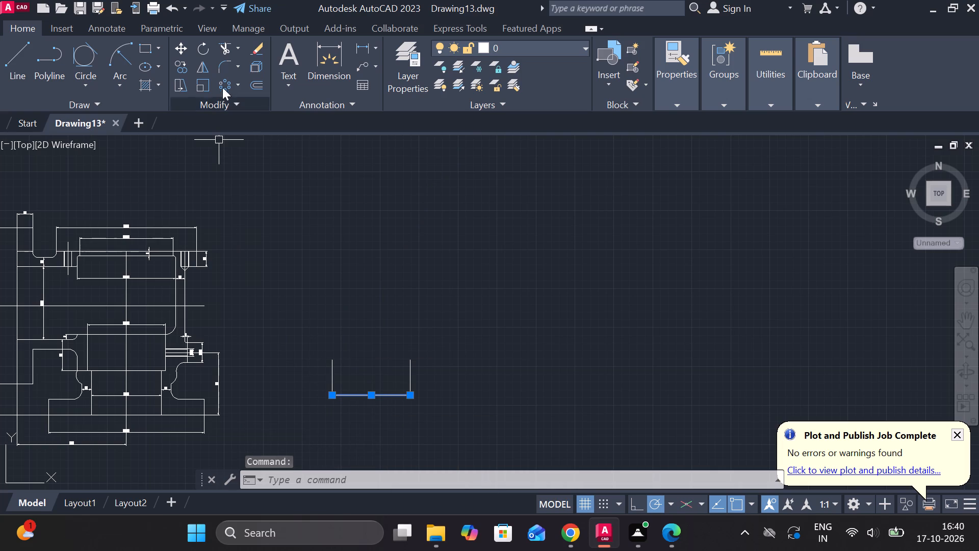
left_click(178, 68)
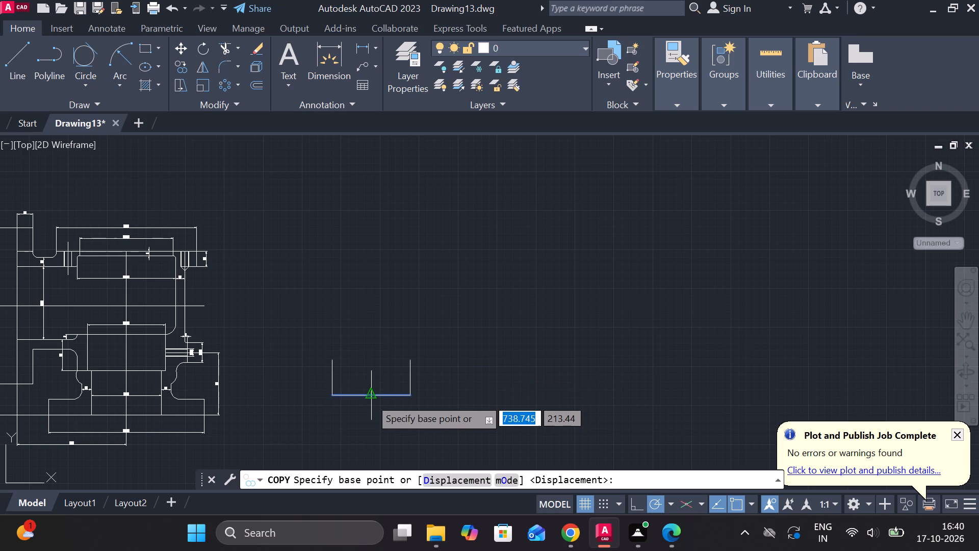
left_click(370, 398)
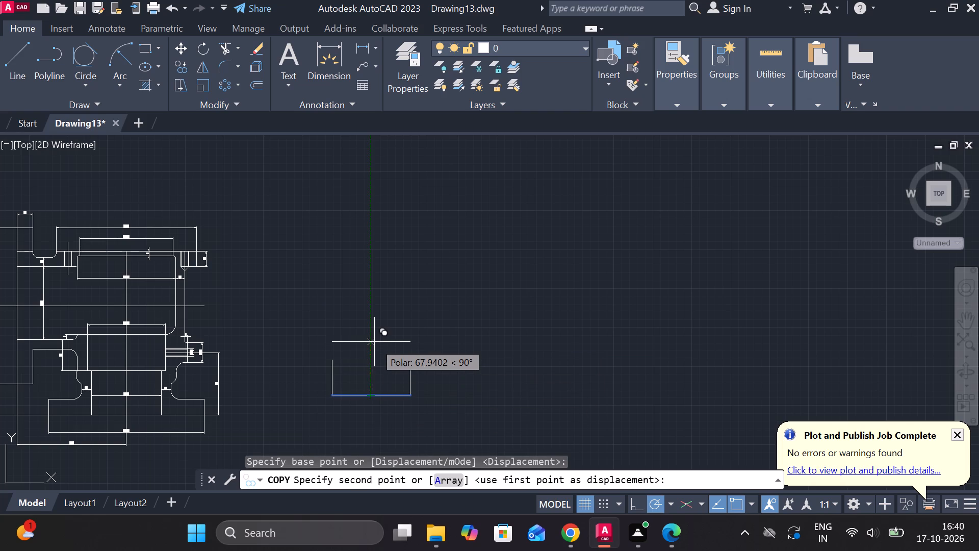
type("51")
key("Return")
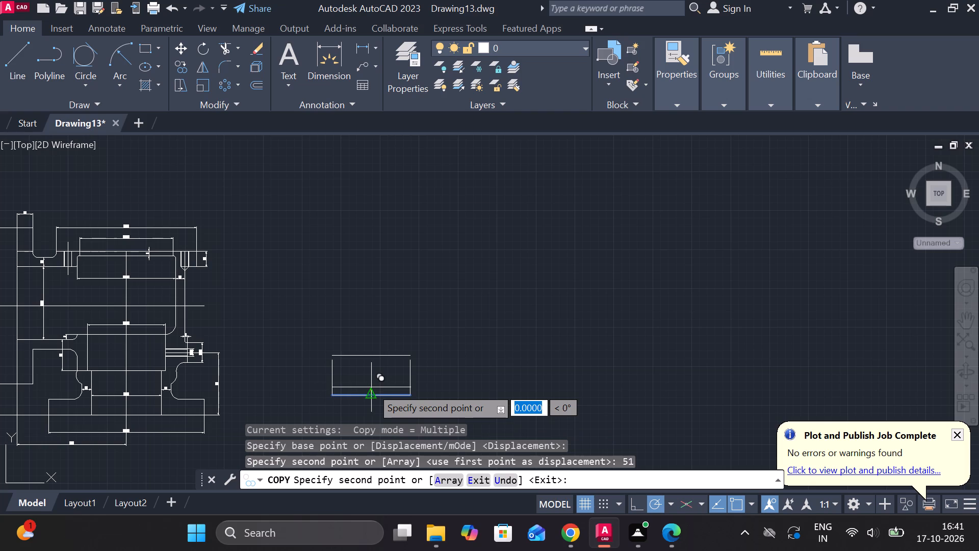
key("Escape")
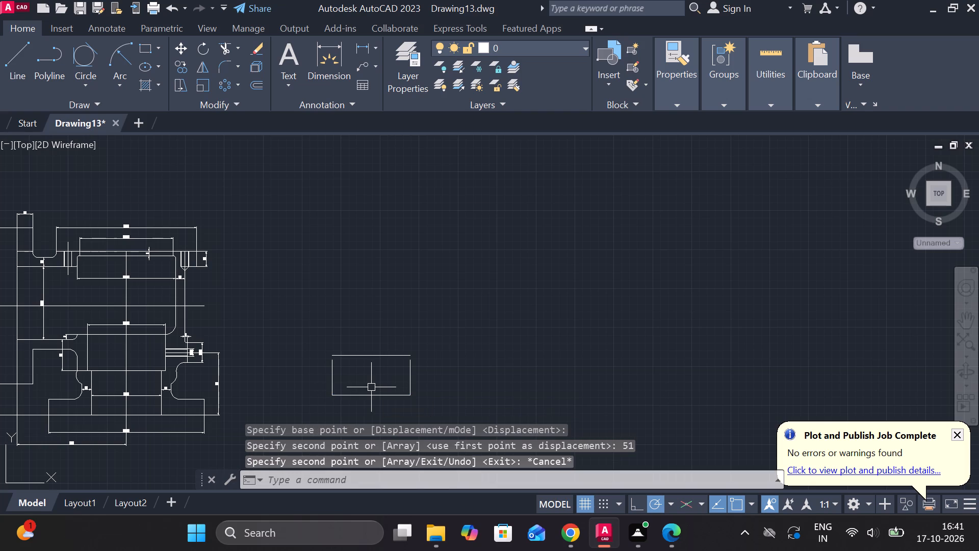
Draw a vertical centre line from the base line's midpoint to above the copied upper line.
scroll(371, 387, "up", 3)
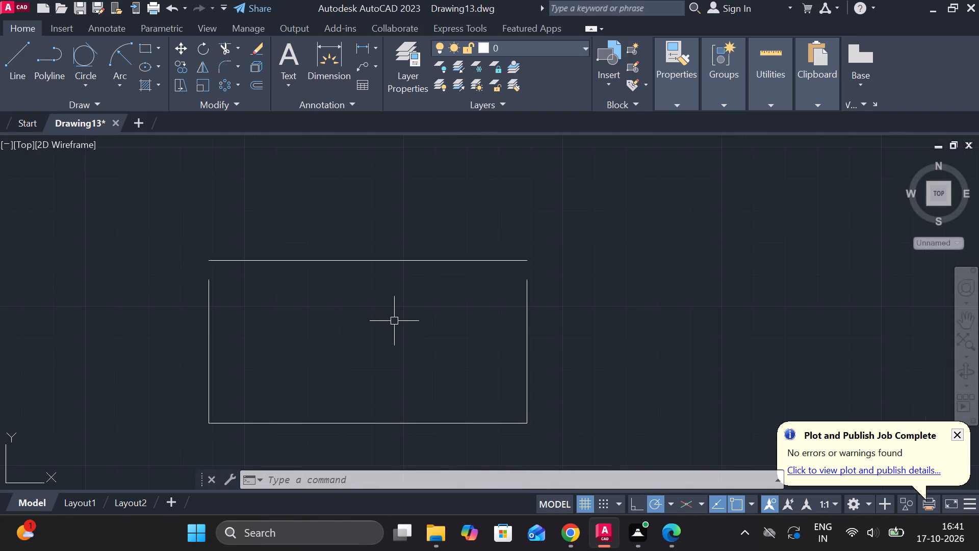
left_click(8, 60)
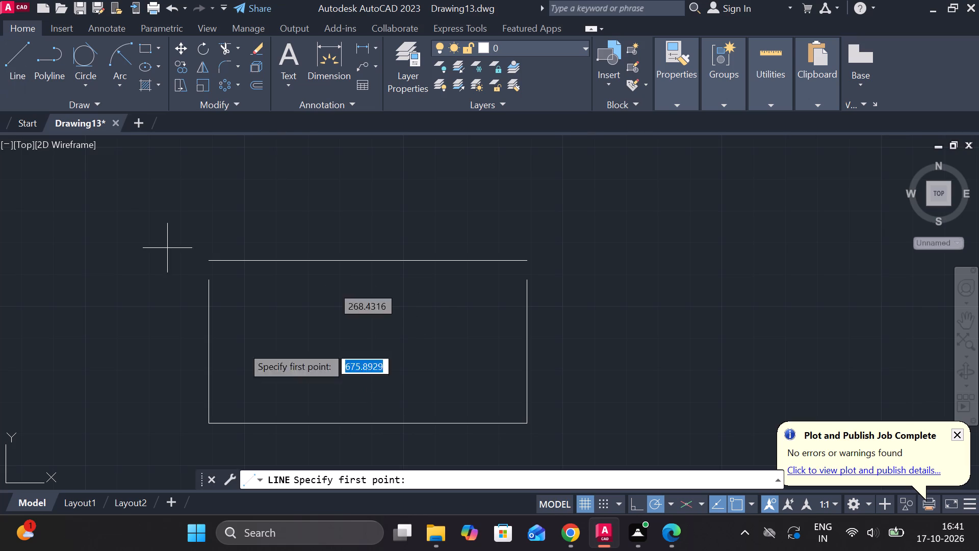
left_click(367, 424)
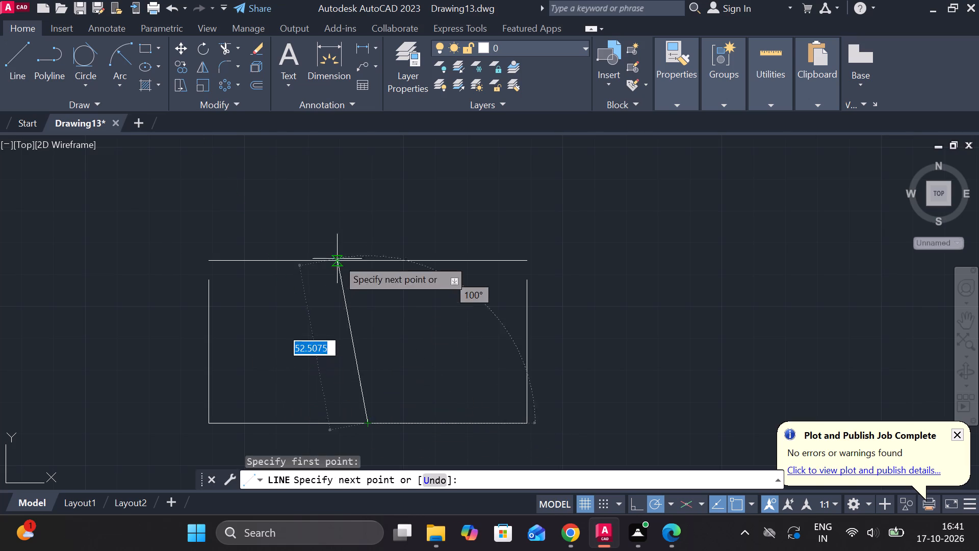
left_click(366, 194)
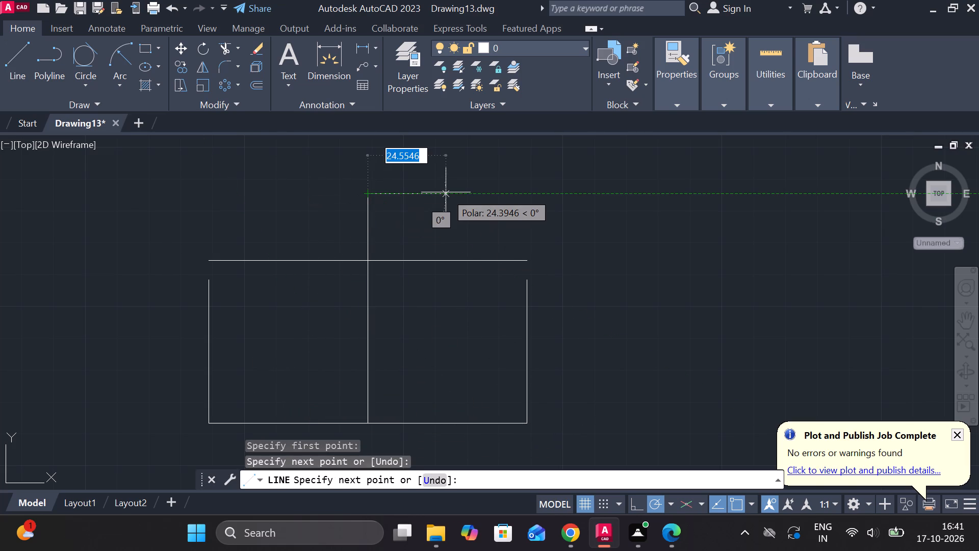
key("Escape")
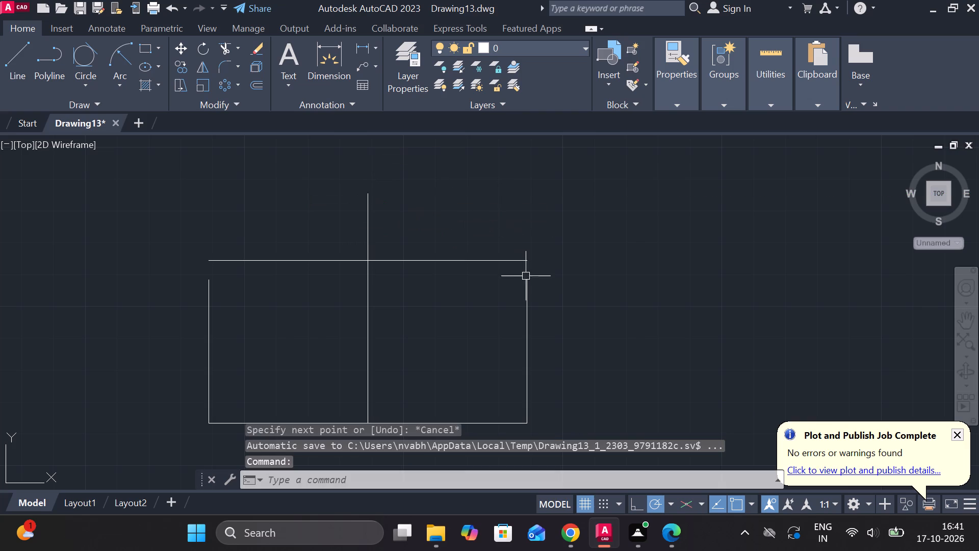
Trim away the half of the copied upper horizontal line to the right of the vertical centre line.
left_click(440, 262)
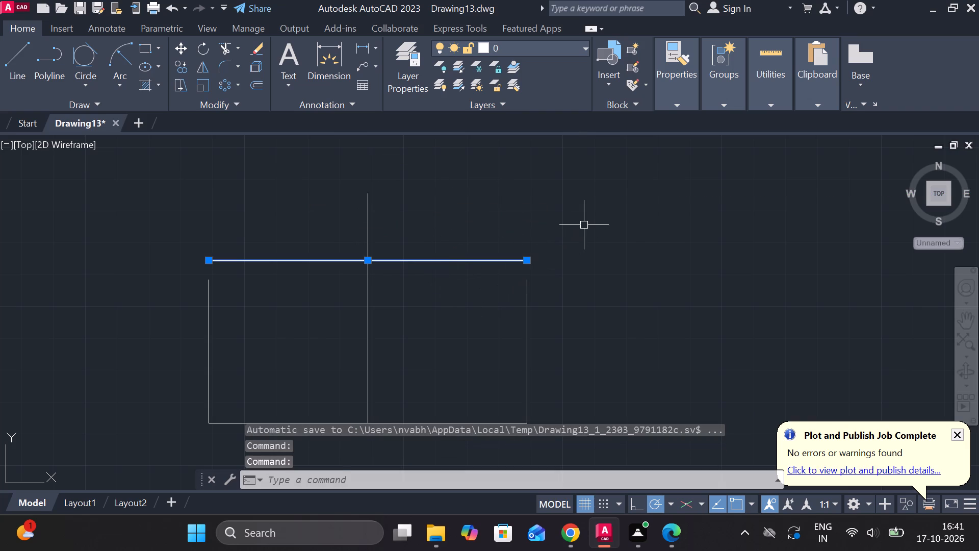
key("Escape")
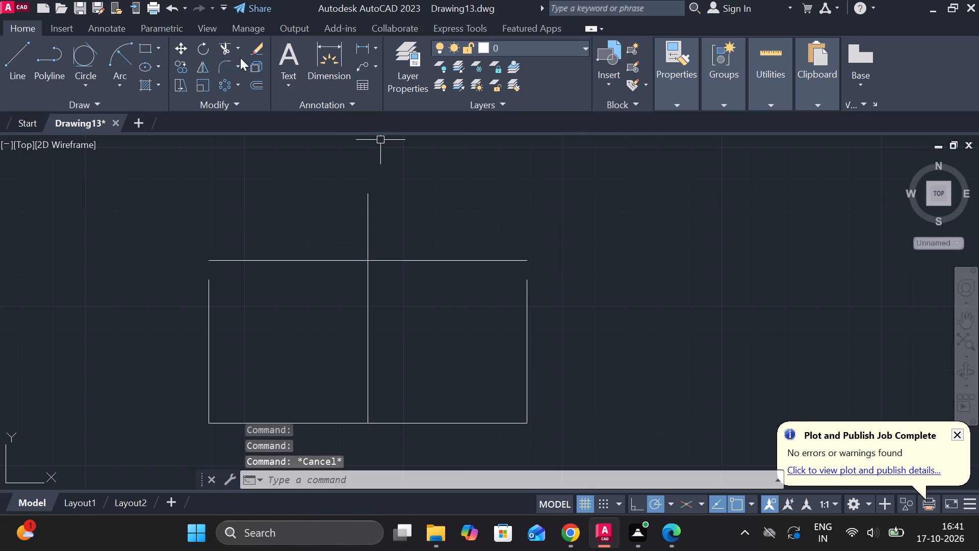
left_click(229, 51)
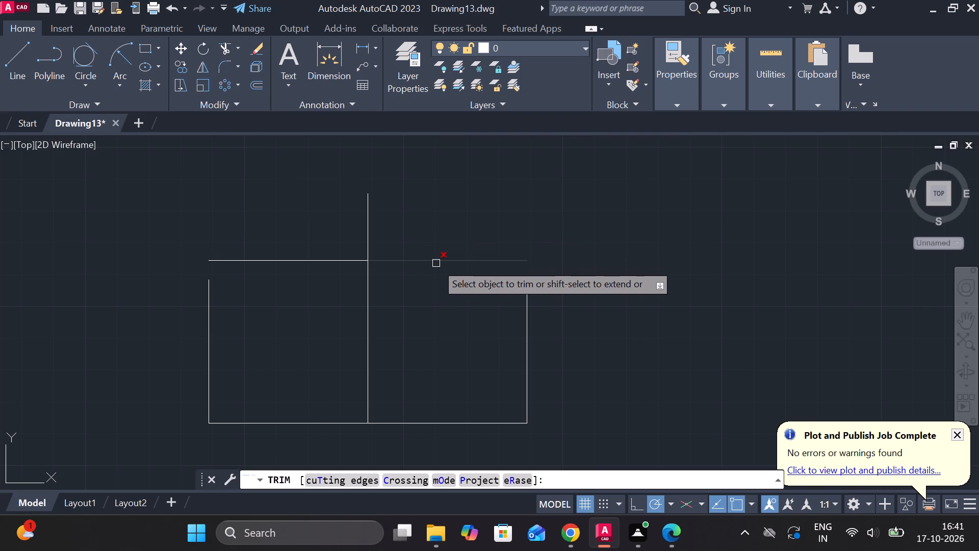
left_click(438, 260)
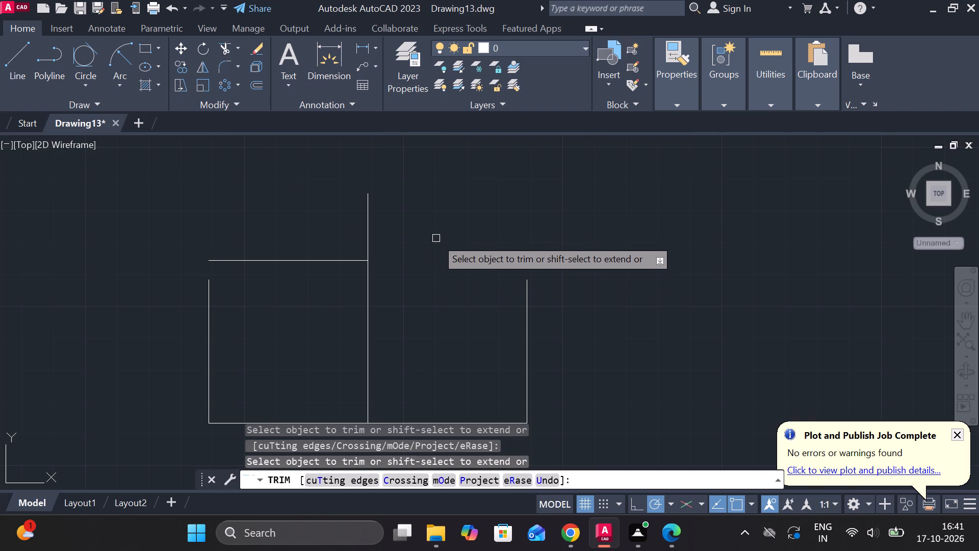
key("Escape")
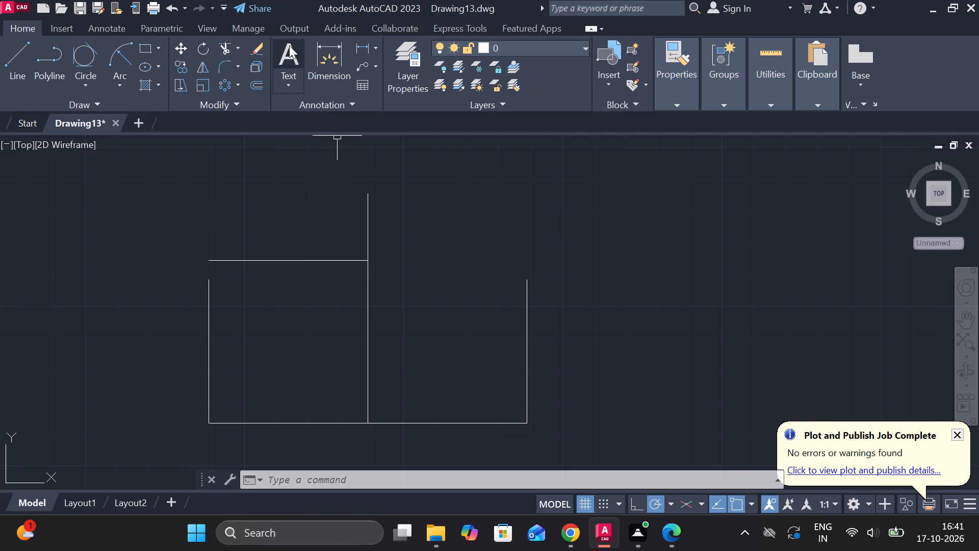
From the upper line's intersection with the centre line, draw a 56 mm horizontal line rightward and a vertical line about 16 mm up from its end.
left_click(17, 68)
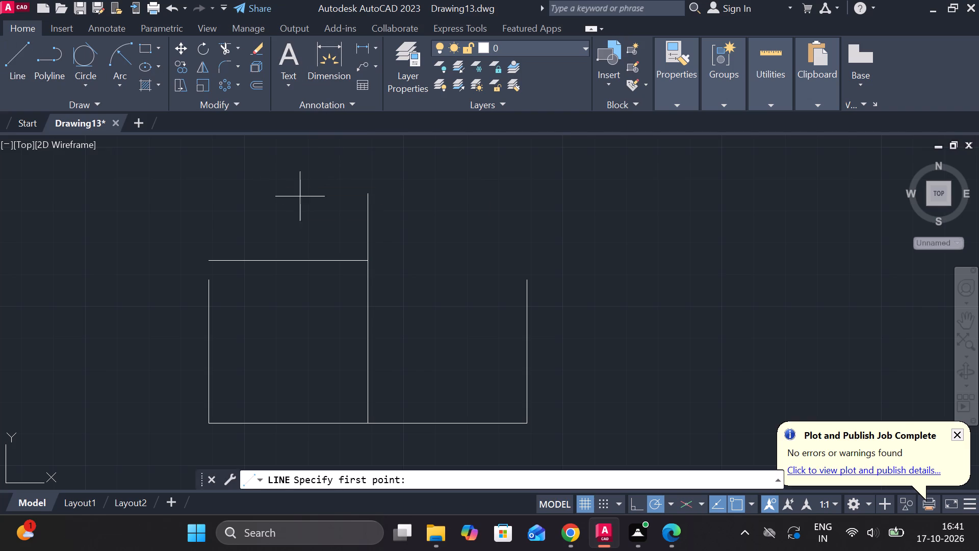
left_click(363, 262)
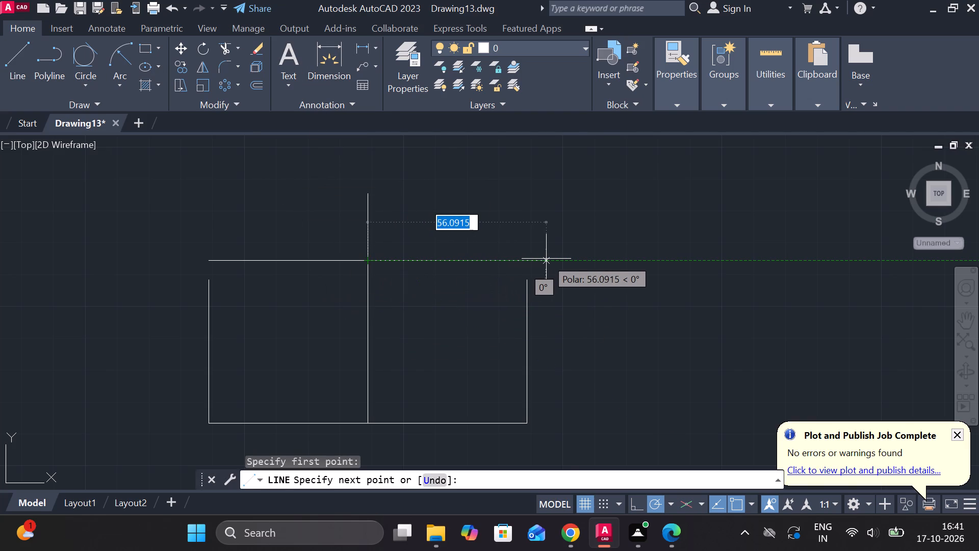
type("56")
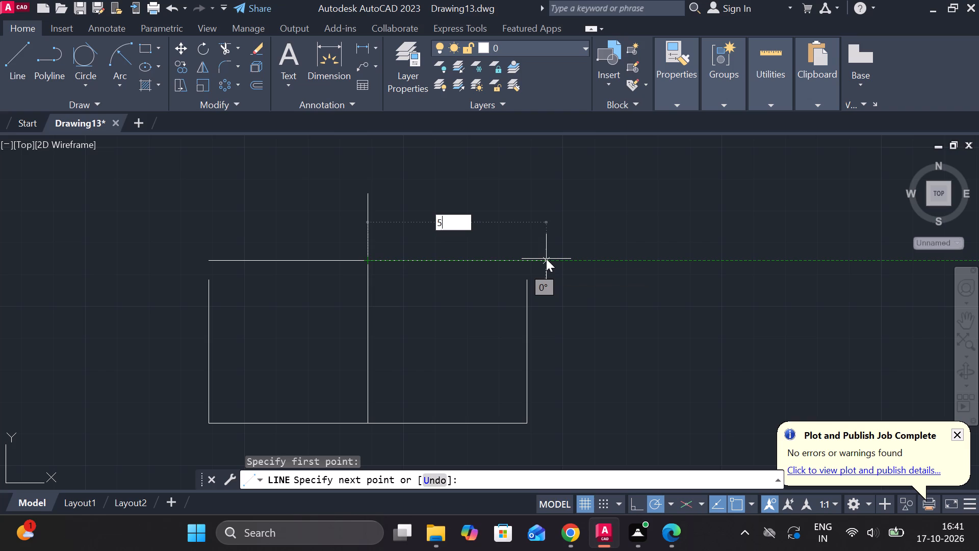
key("Return")
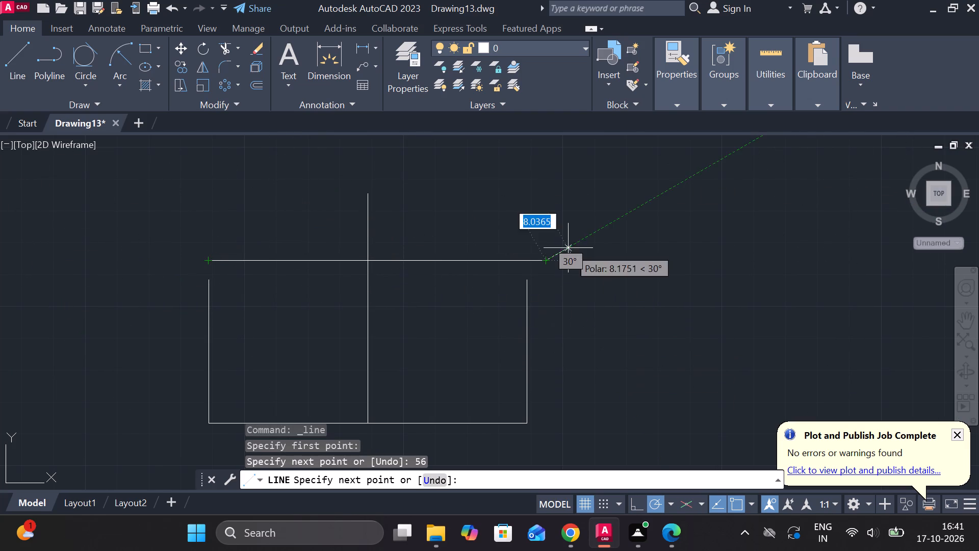
left_click(549, 209)
key("Escape")
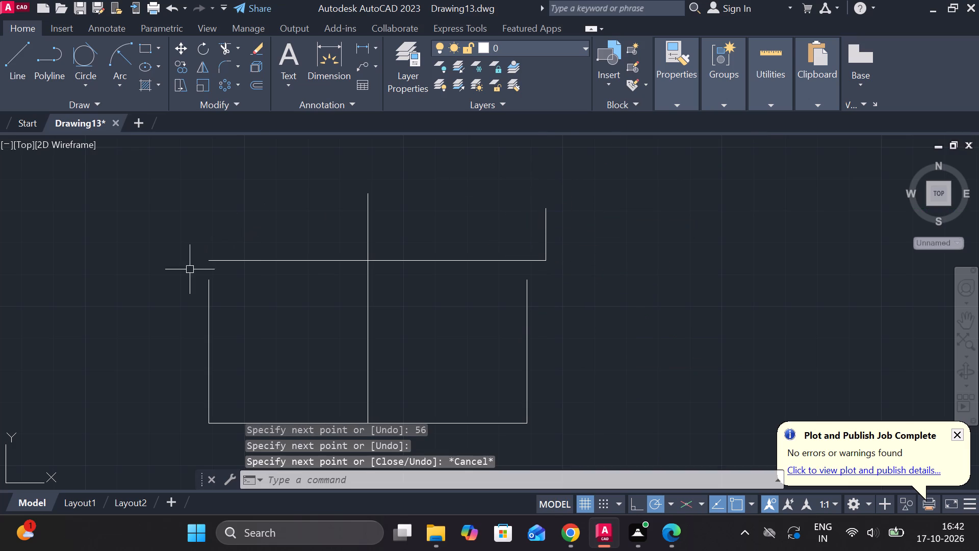
Trim away the upper horizontal lines on both sides of the centre line, keeping the short vertical line.
left_click(229, 52)
left_click(295, 261)
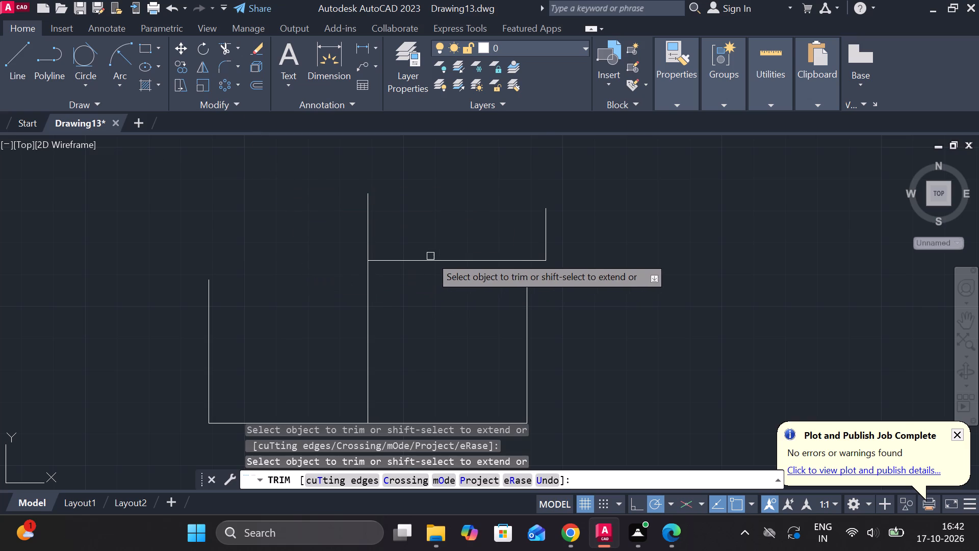
left_click(430, 256)
left_click(431, 274)
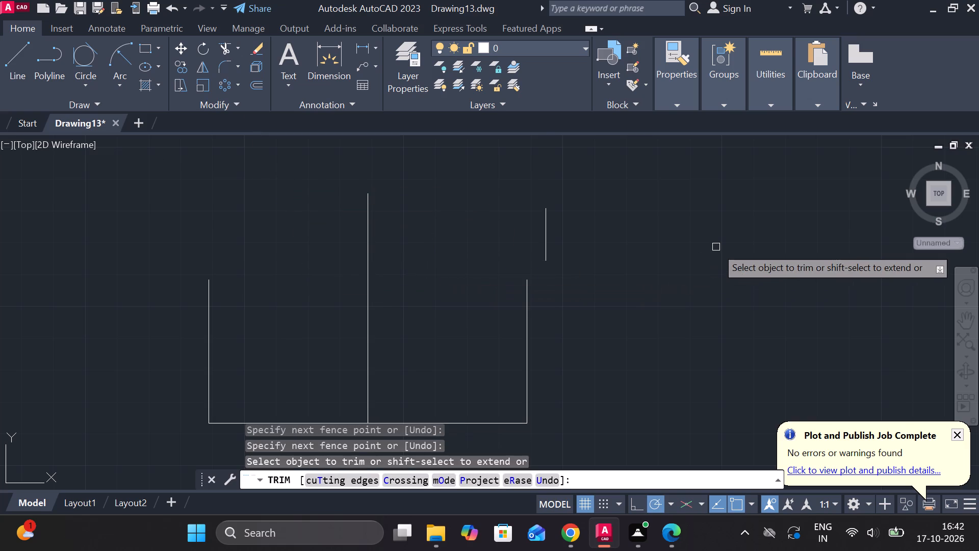
key("Escape")
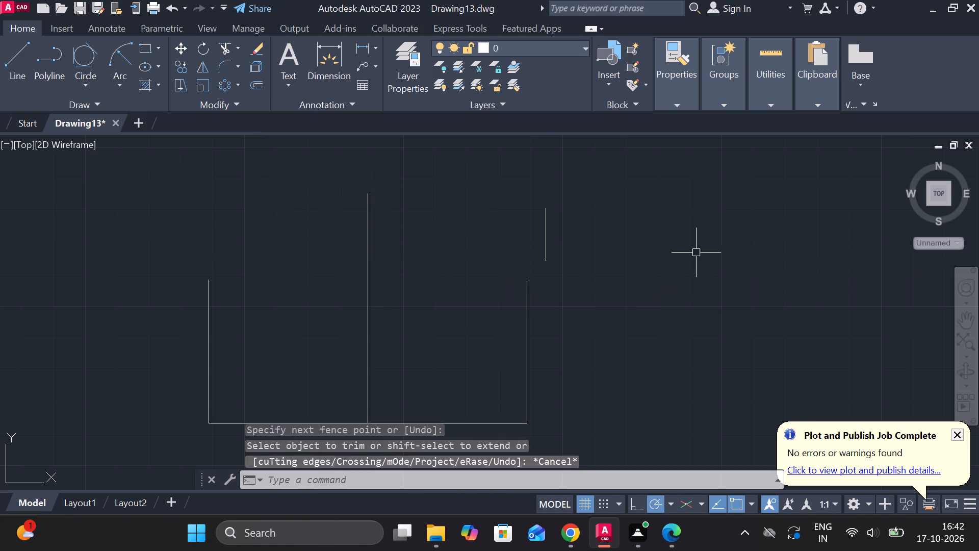
Draw a horizontal line from the short vertical line's lower end leftward across the centre line, past the profile's left side.
left_click(23, 64)
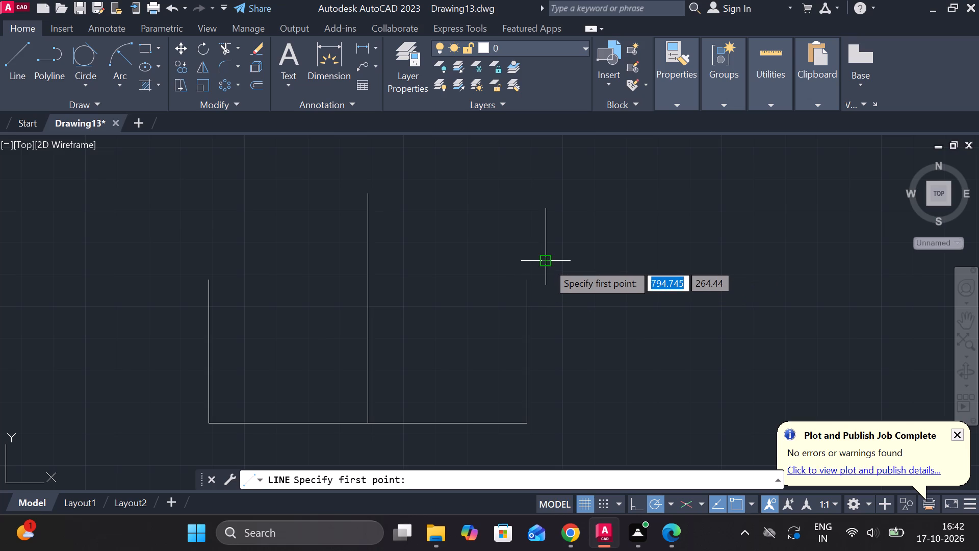
scroll(548, 263, "up", 2)
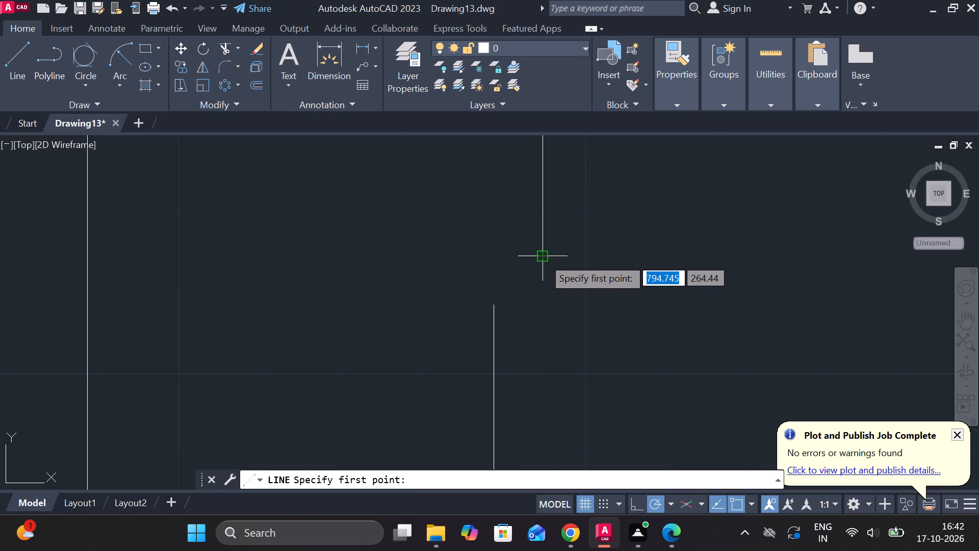
left_click(543, 258)
scroll(231, 257, "down", 1)
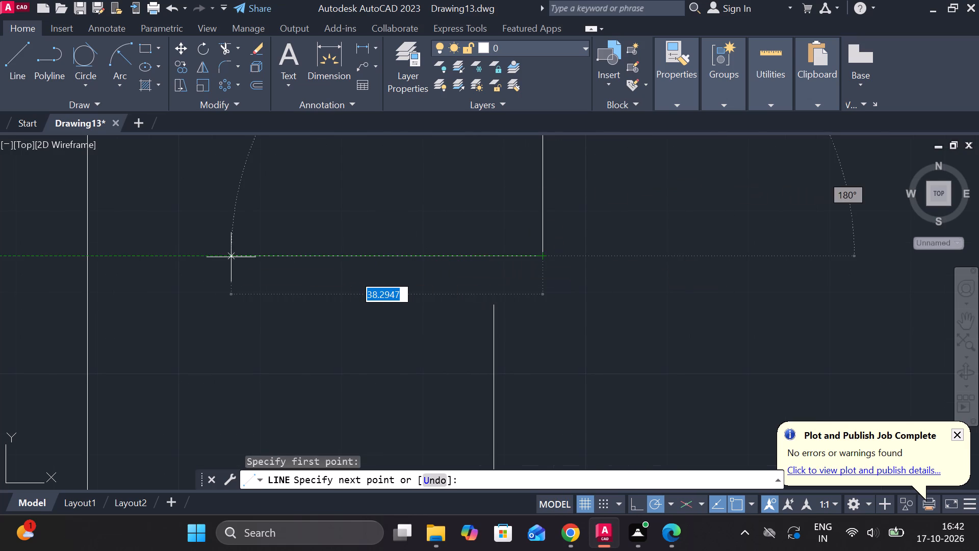
scroll(231, 257, "down", 2)
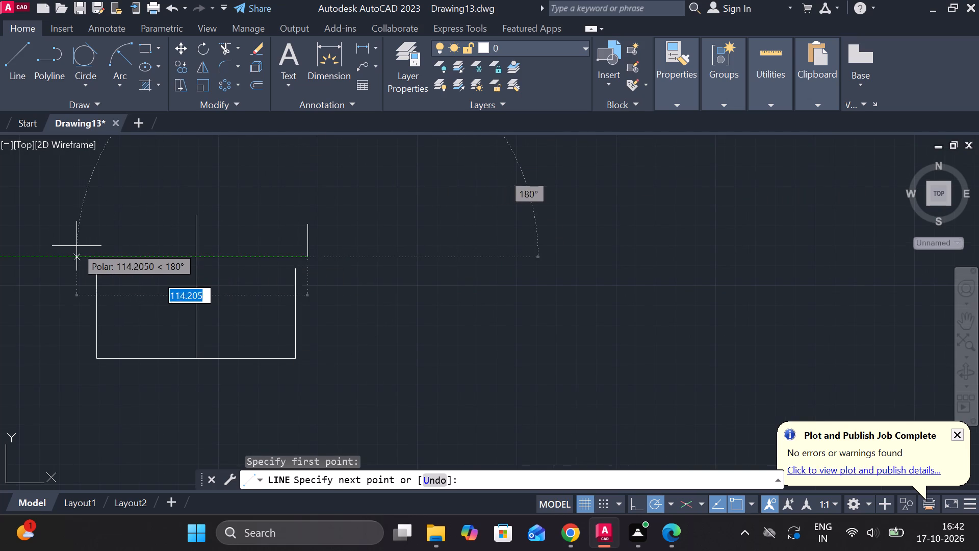
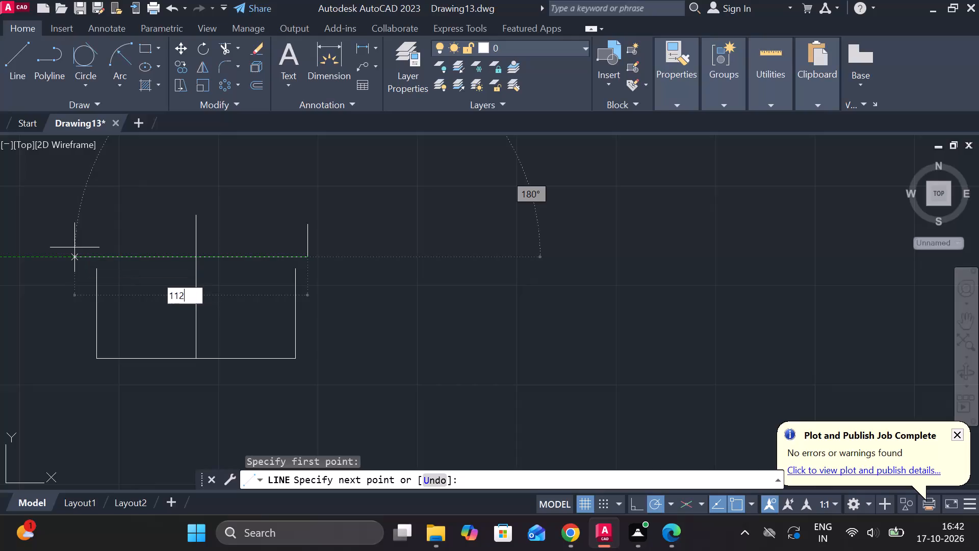
Draw the flange outline with a 112-long top line leftward, a 6-long edge down, and a closing line to the left wall's top.
key("Return")
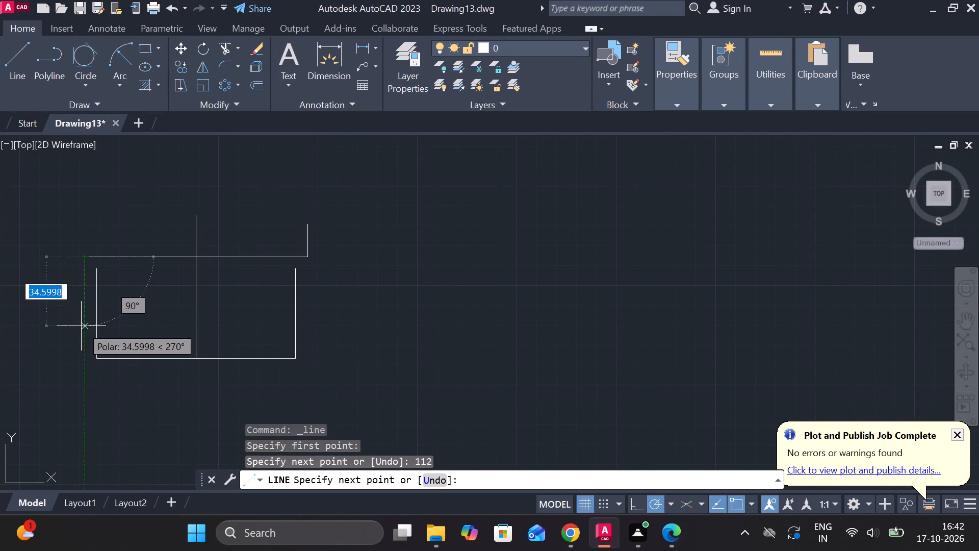
key("6")
key("Return")
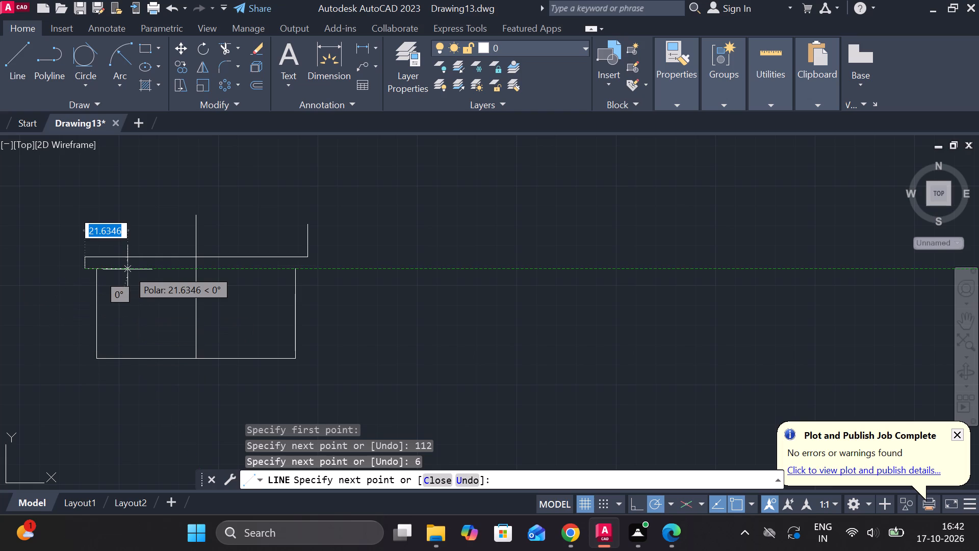
scroll(103, 266, "up", 2)
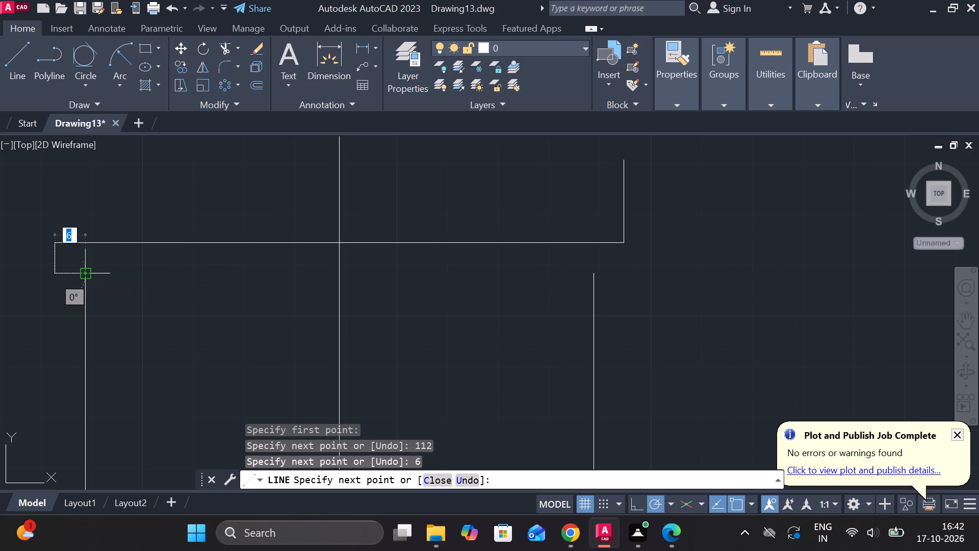
scroll(88, 272, "up", 3)
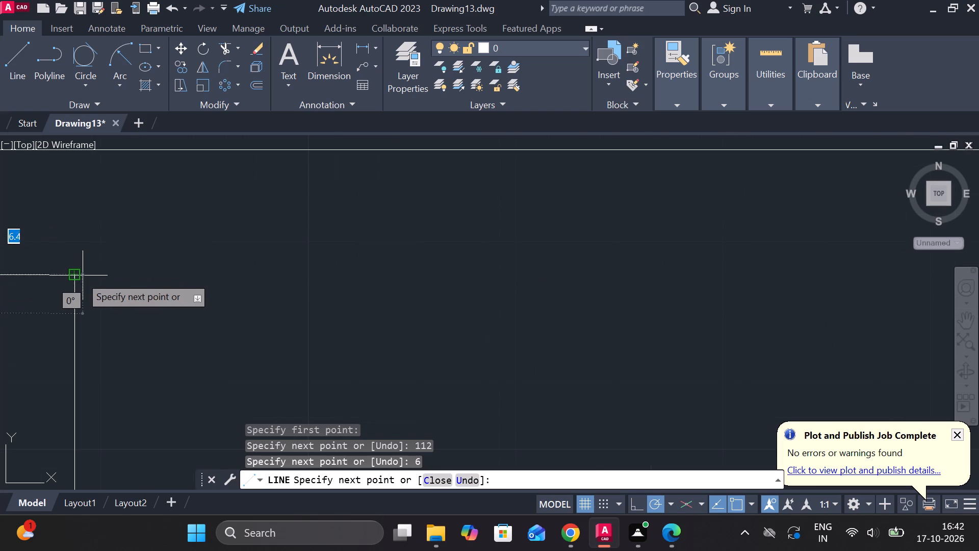
left_click(78, 277)
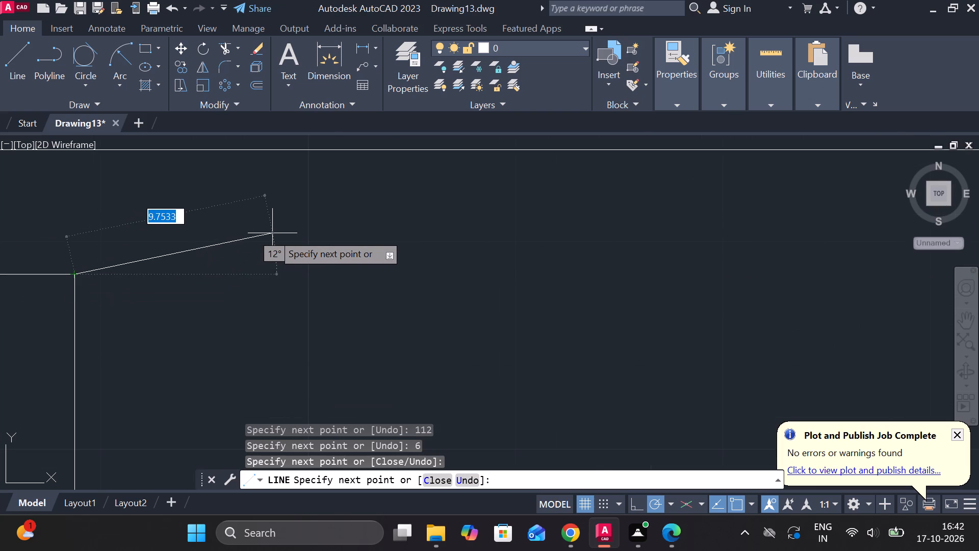
scroll(272, 233, "down", 3)
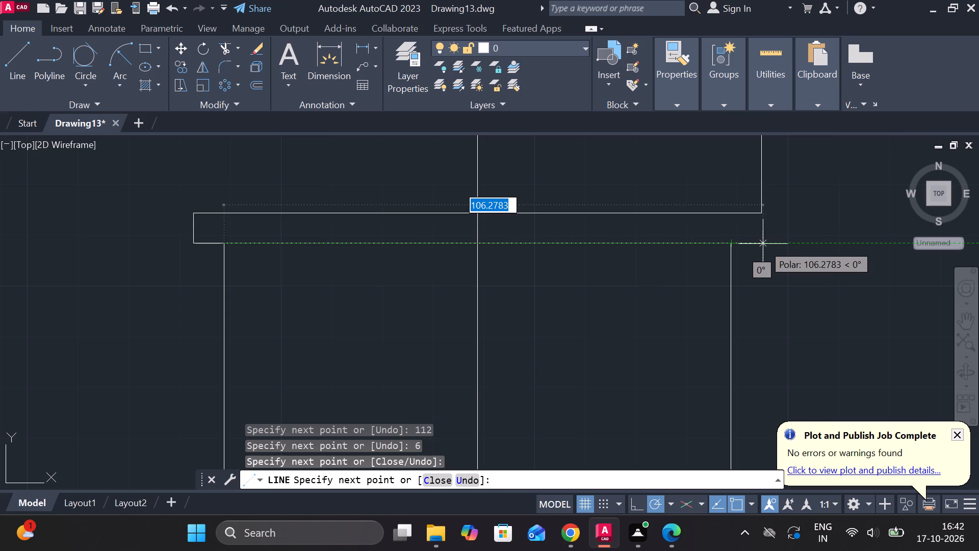
scroll(762, 244, "up", 3)
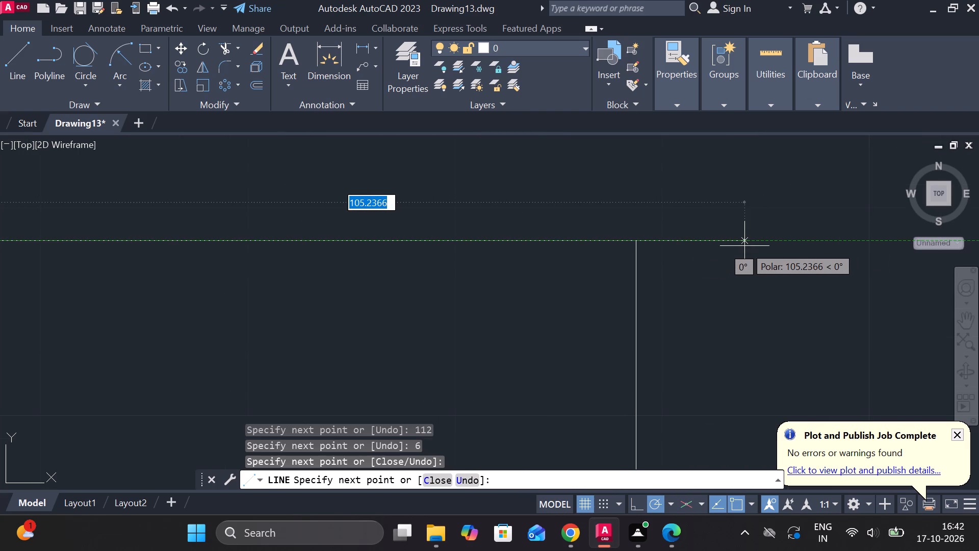
key("Escape")
Trim away the short vertical line standing on the right end of the flange's top line.
scroll(833, 217, "down", 2)
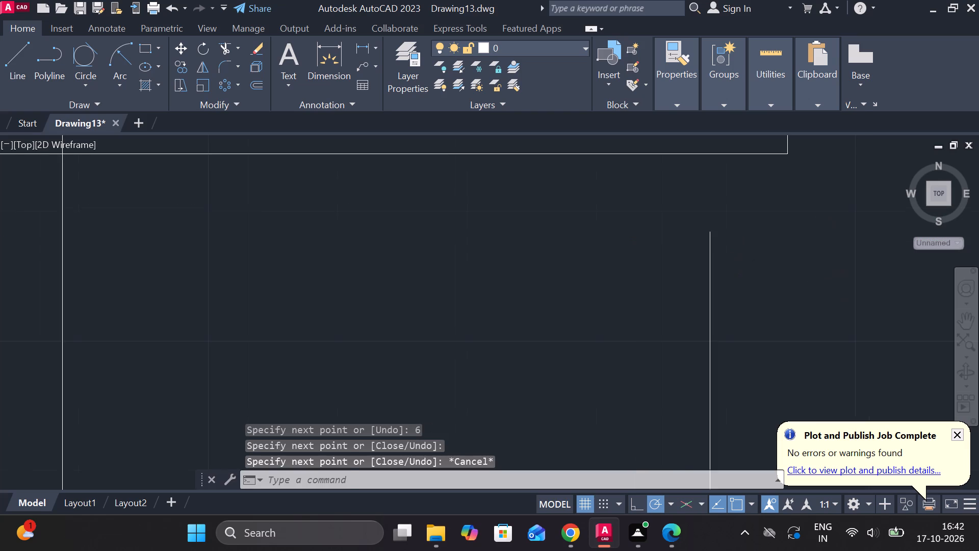
scroll(832, 222, "down", 3)
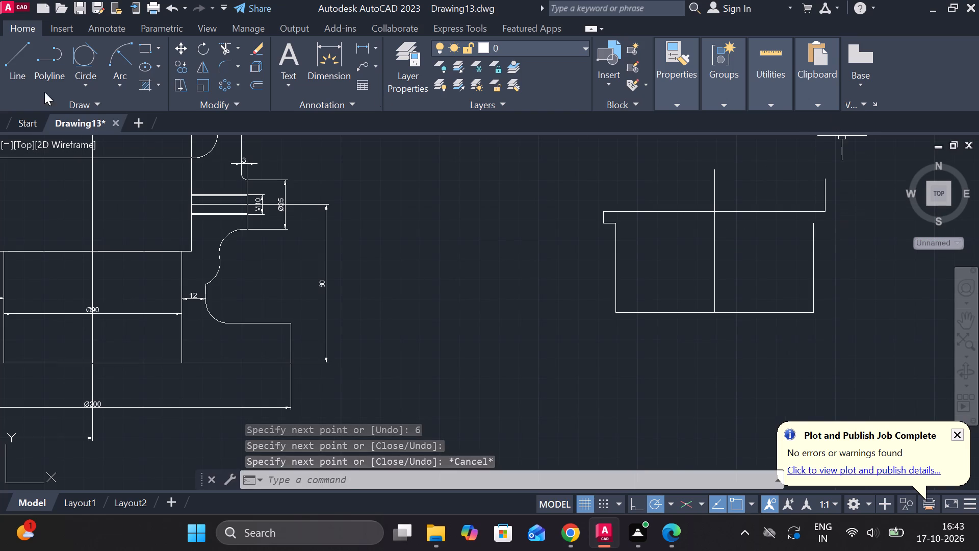
left_click(222, 49)
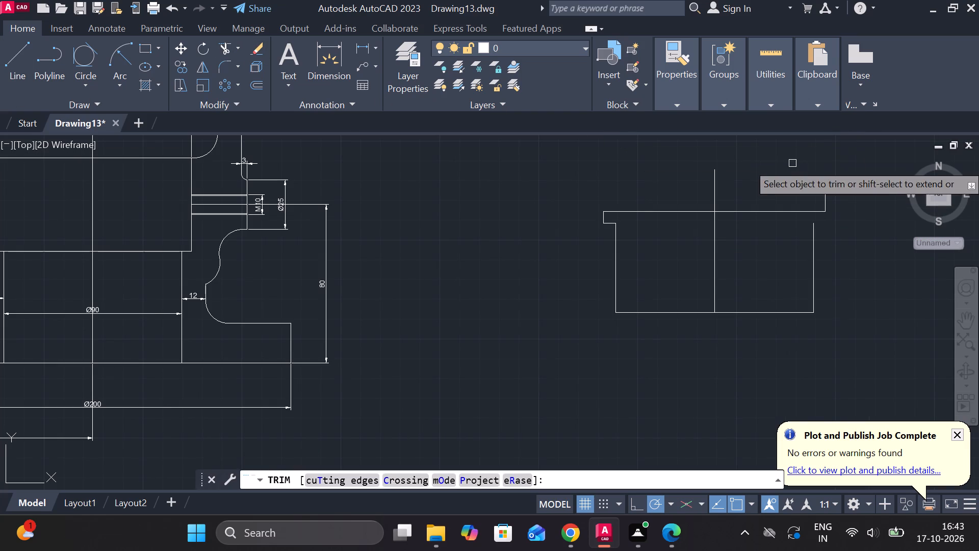
left_click(827, 190)
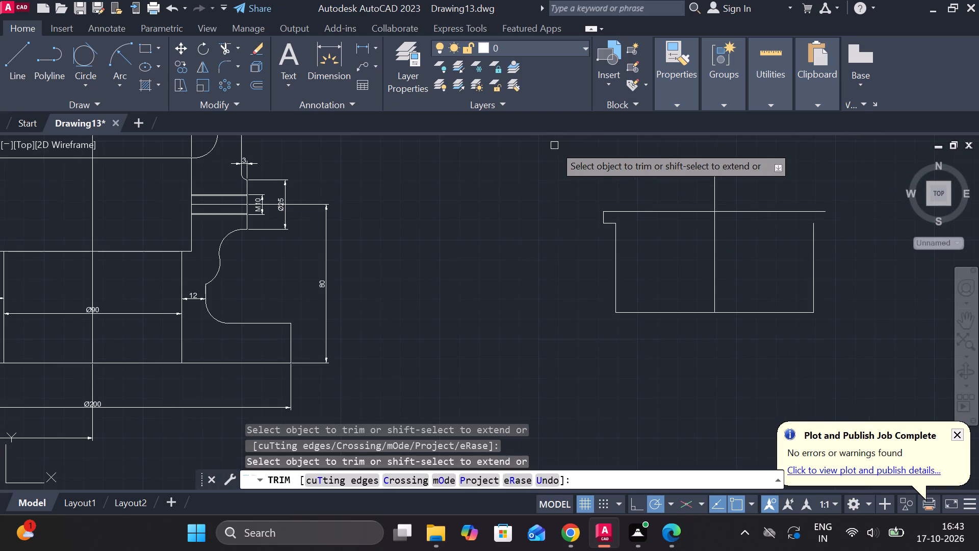
key("Escape")
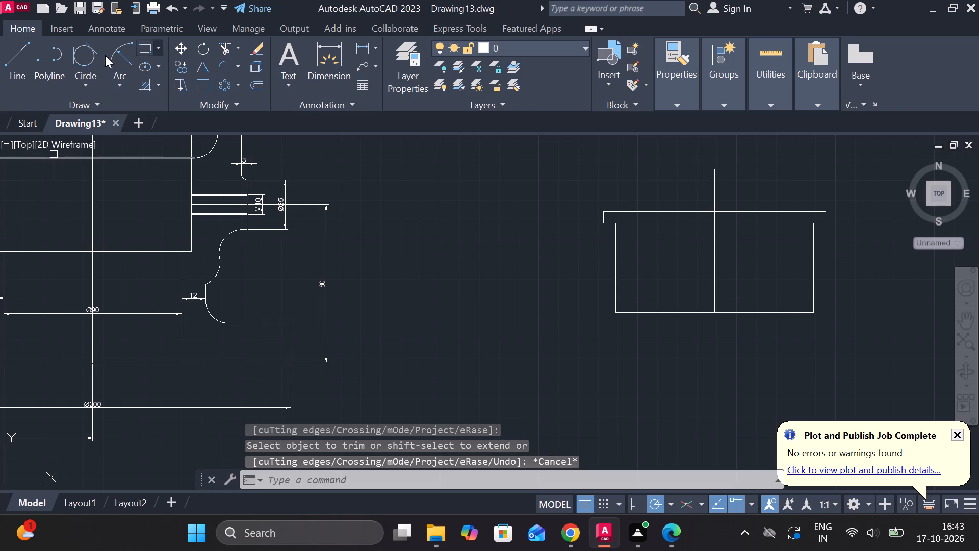
Draw the flange's right end with a 6-long line down from the top line, joined to the top of the right wall.
left_click(21, 66)
scroll(875, 213, "up", 2)
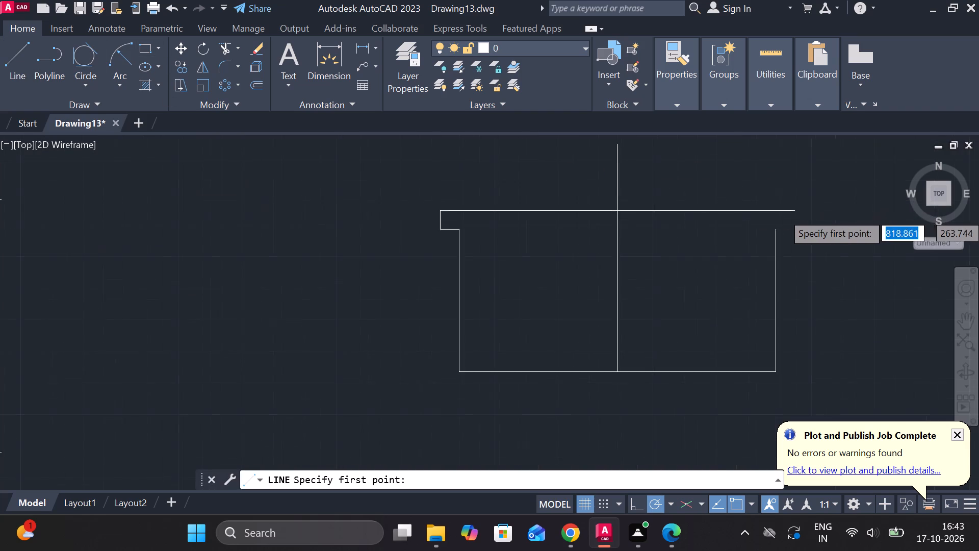
scroll(871, 213, "up", 1)
left_click(675, 207)
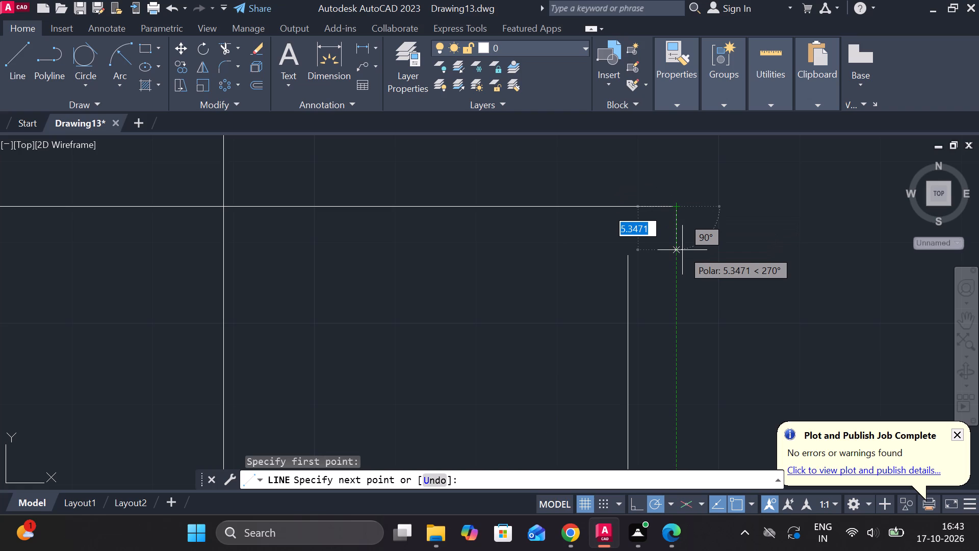
key("6")
key("Return")
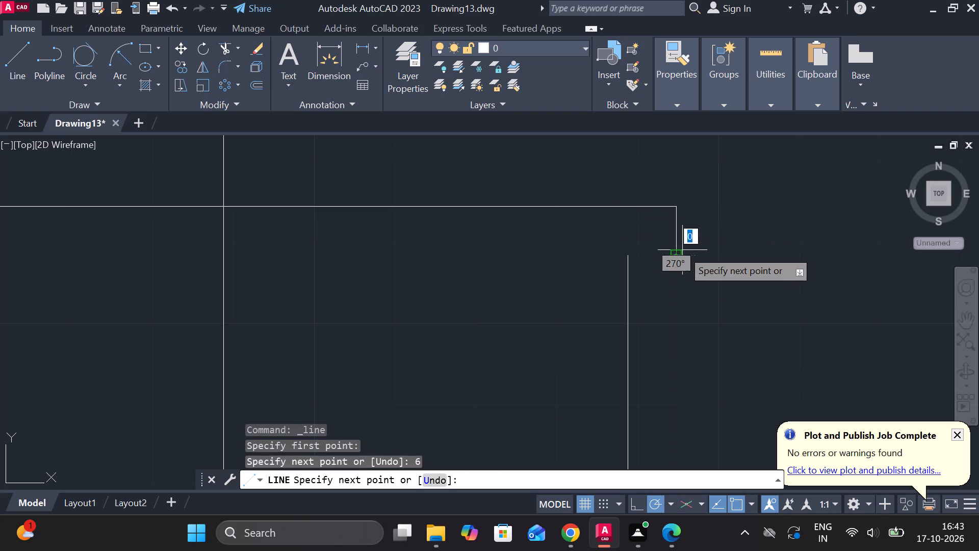
left_click(630, 257)
key("Escape")
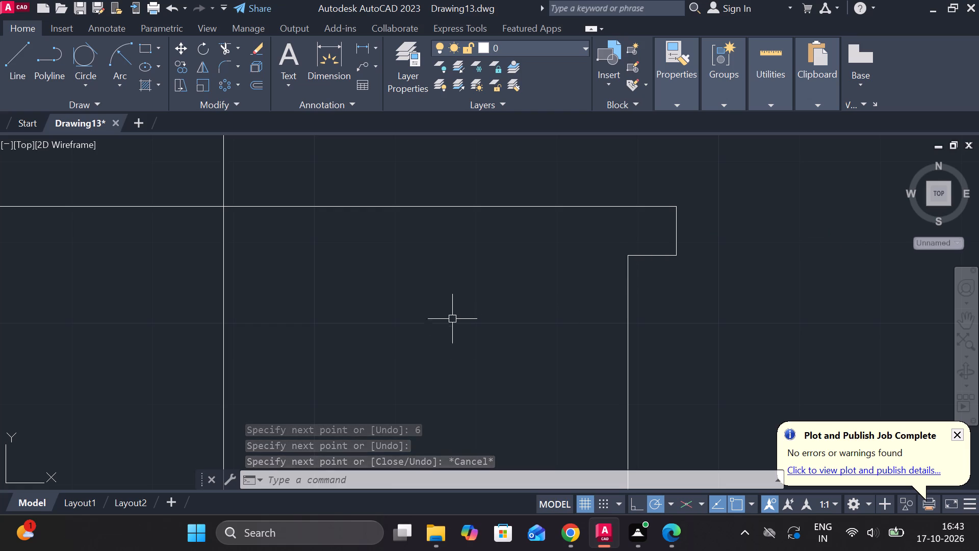
Copy the vertical centre line 45 to the left and 45 to the right for the inner walls.
scroll(331, 300, "down", 2)
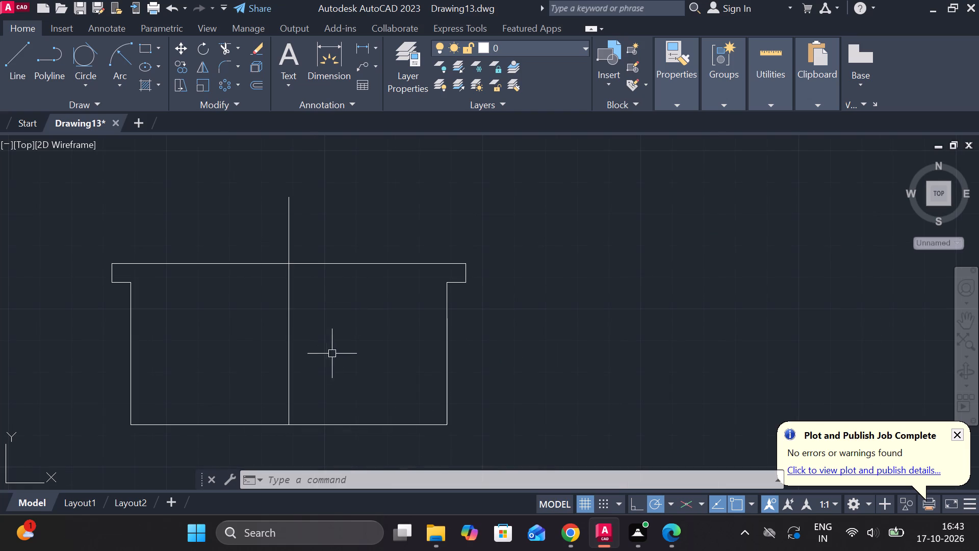
left_click(287, 350)
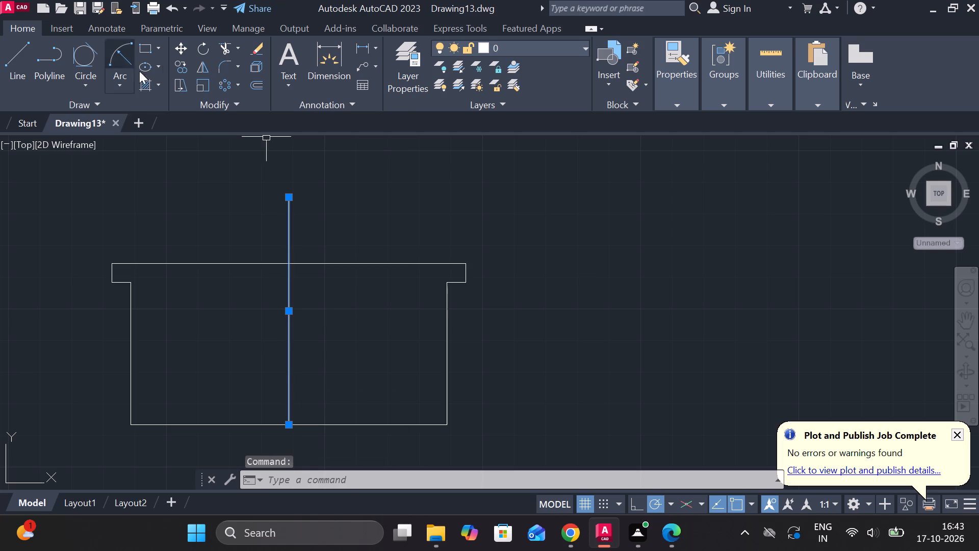
left_click(181, 67)
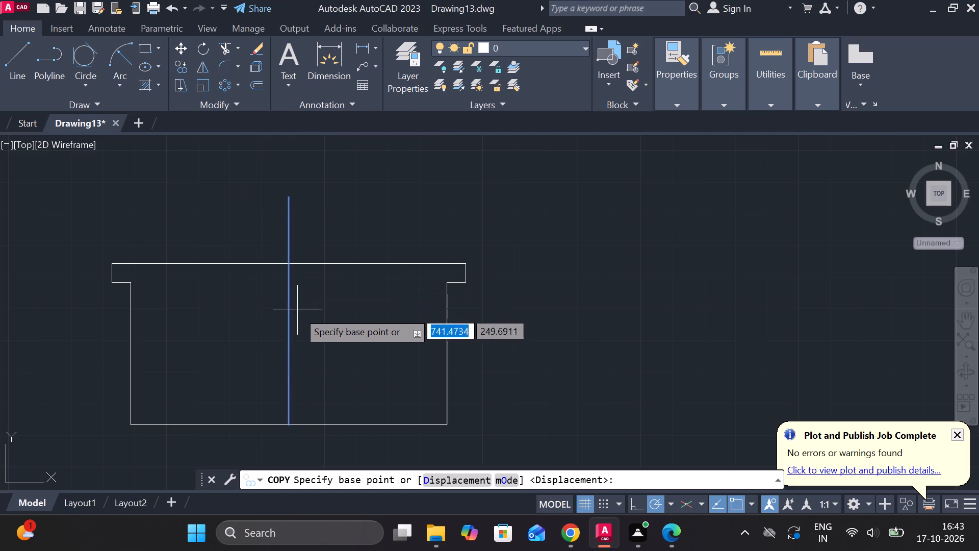
left_click(289, 312)
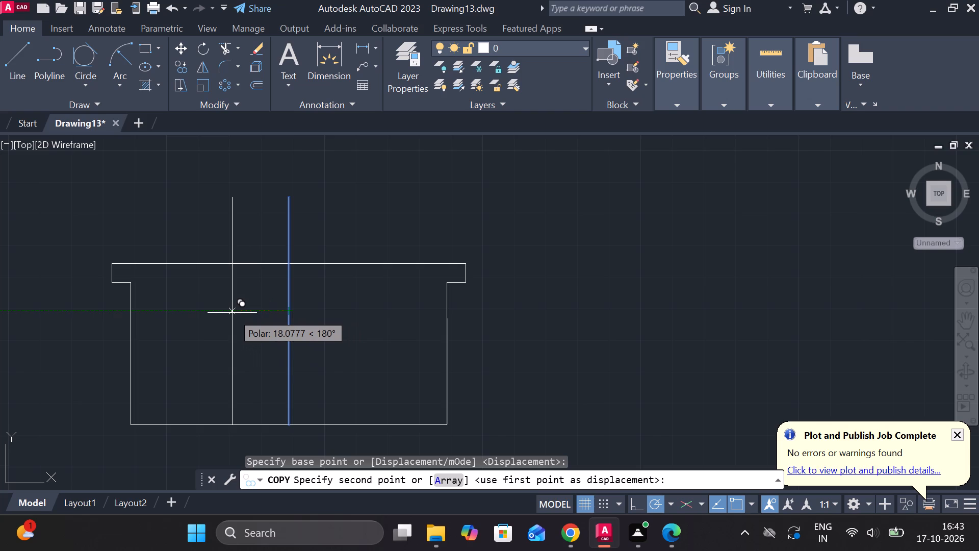
type("45")
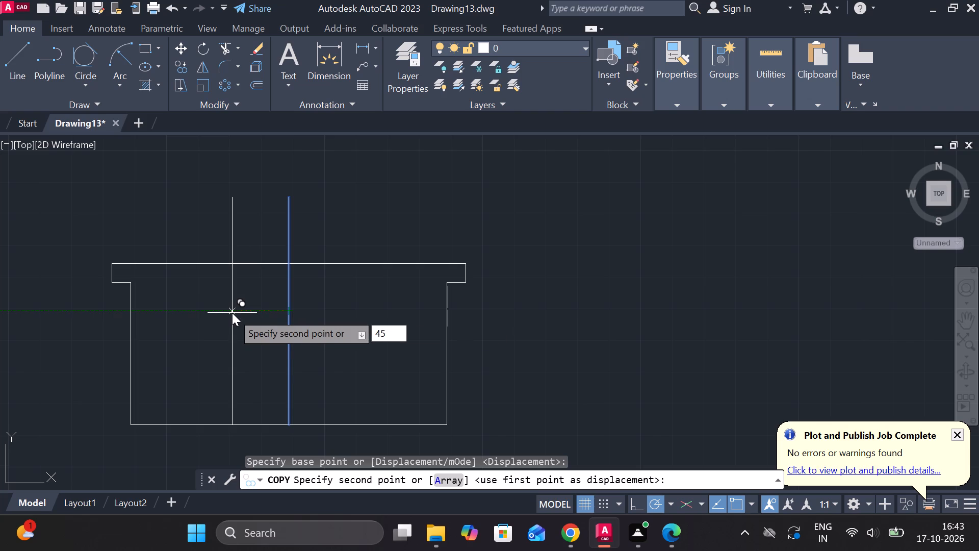
key("Return")
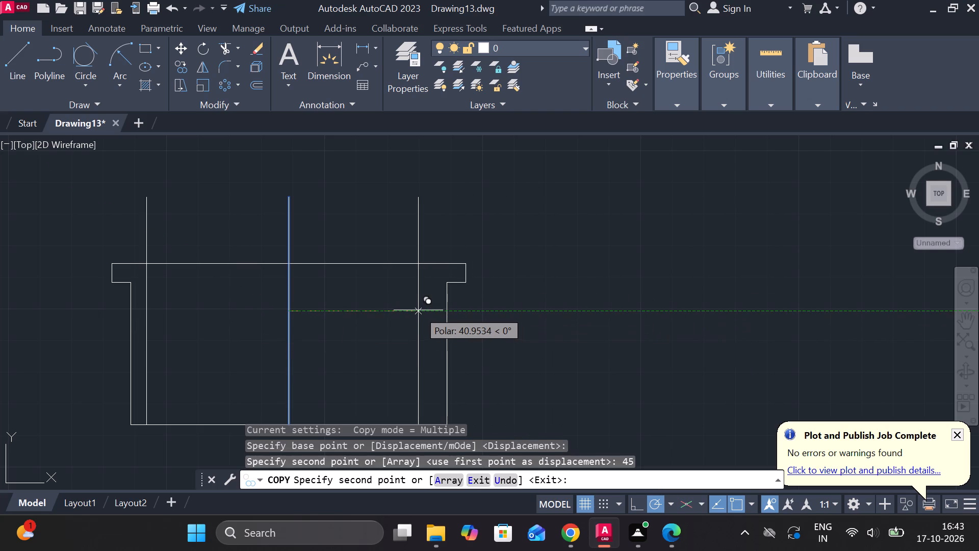
type("45")
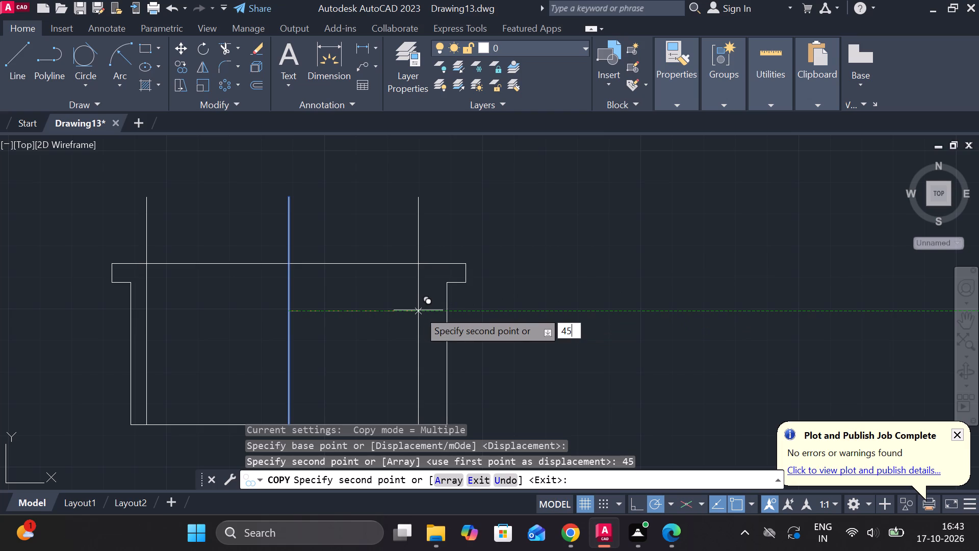
key("Return")
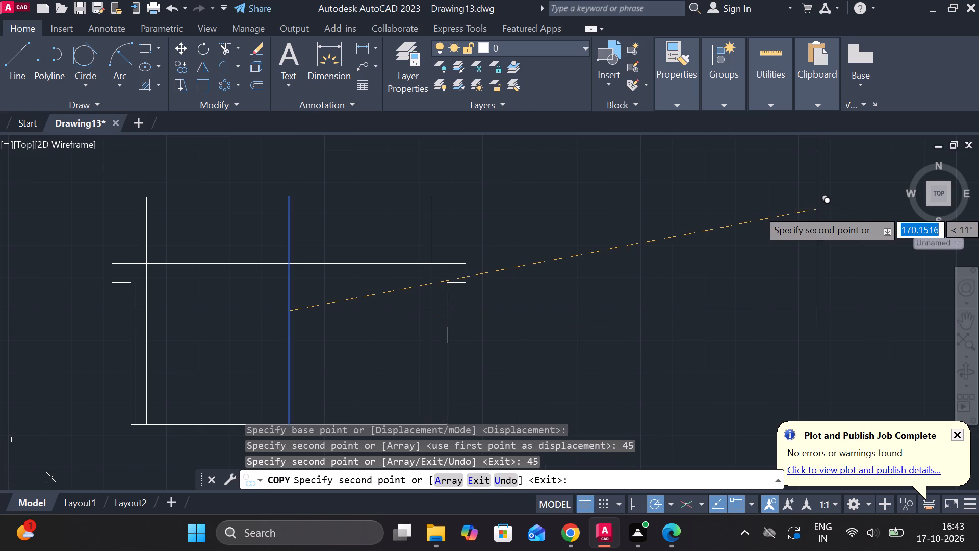
key("Escape")
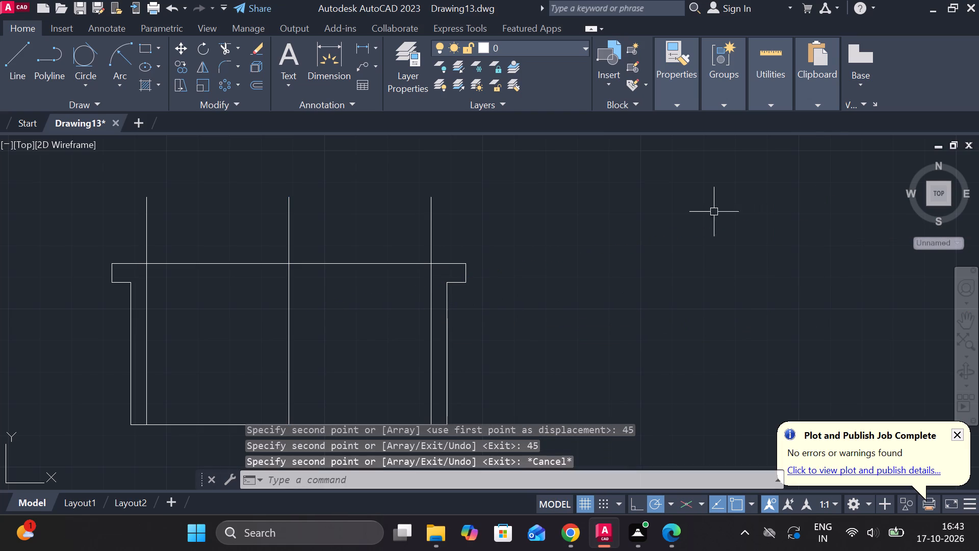
Copy the flange's top line 3 downward.
scroll(596, 280, "down", 2)
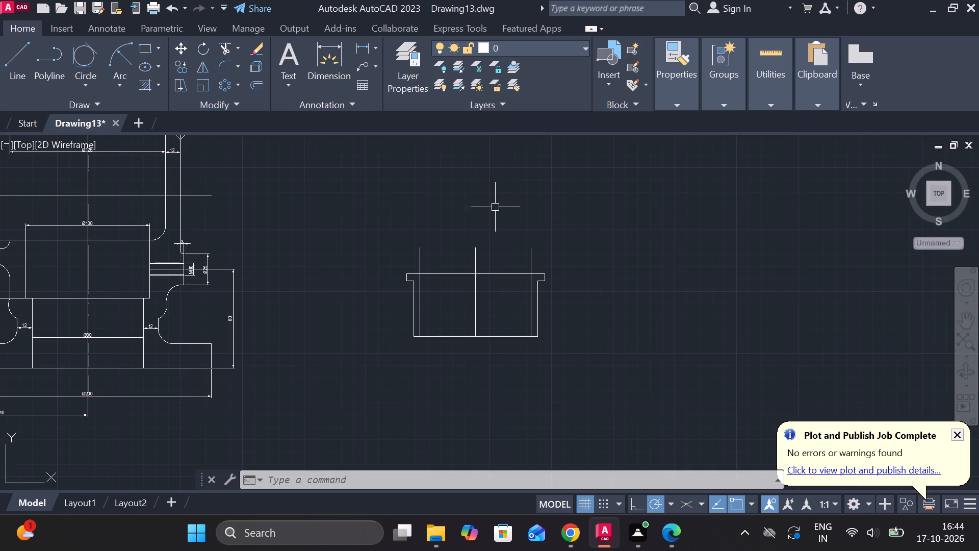
scroll(494, 213, "up", 2)
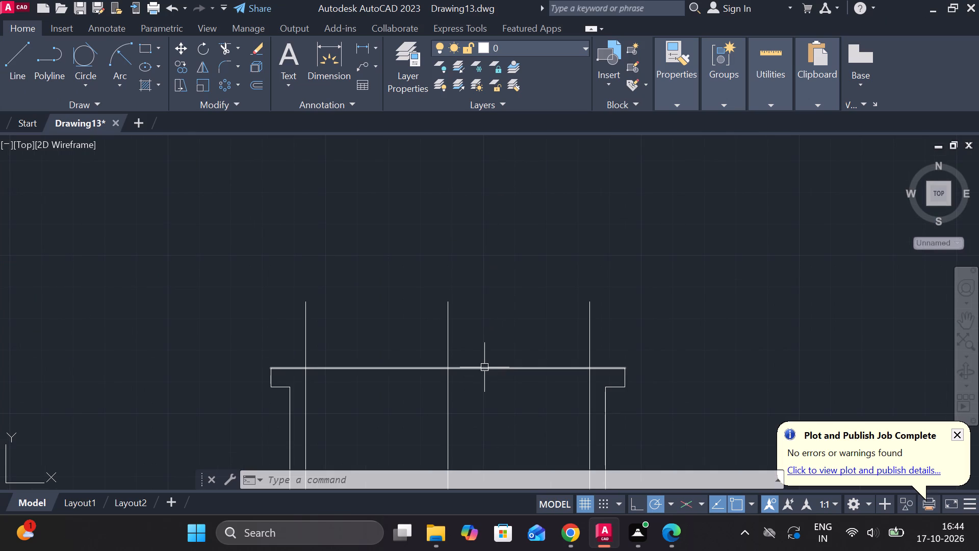
left_click(484, 368)
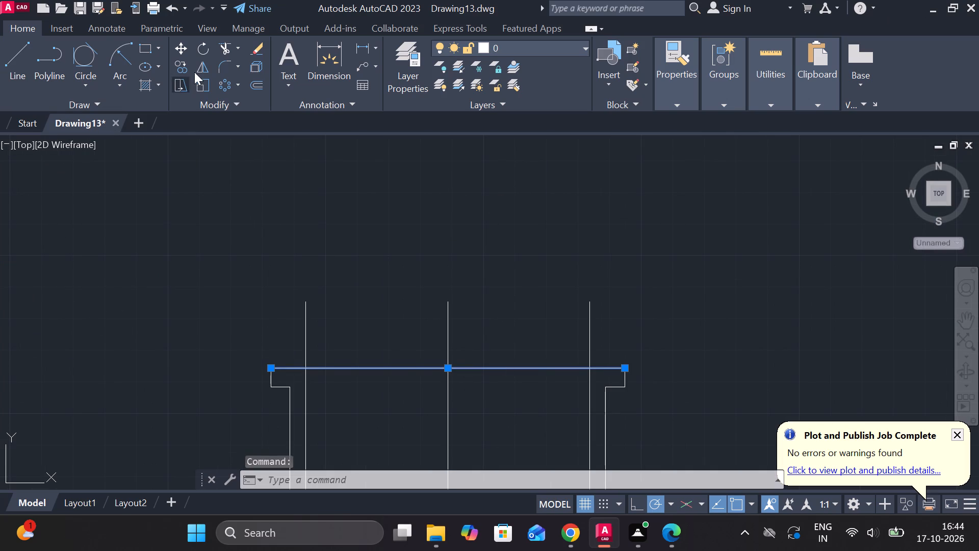
left_click(184, 66)
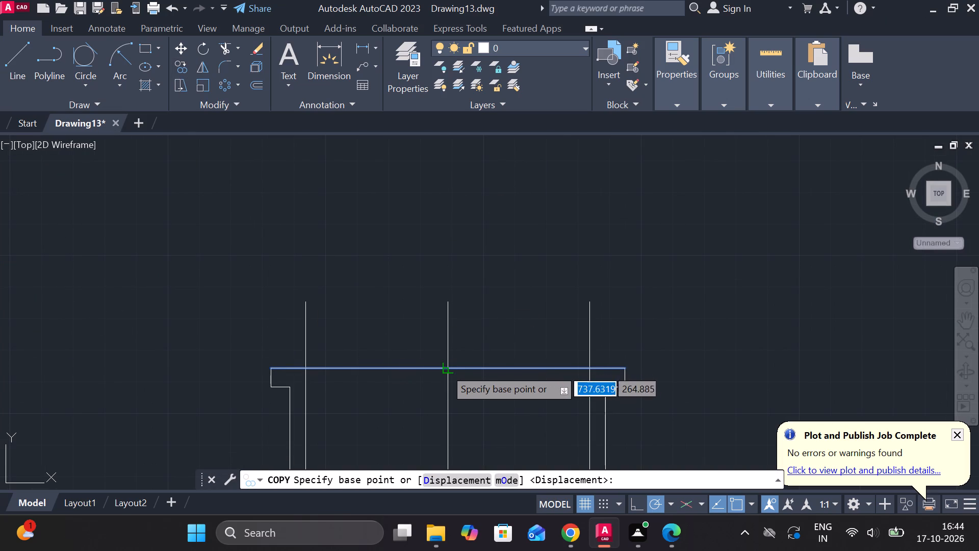
left_click(445, 368)
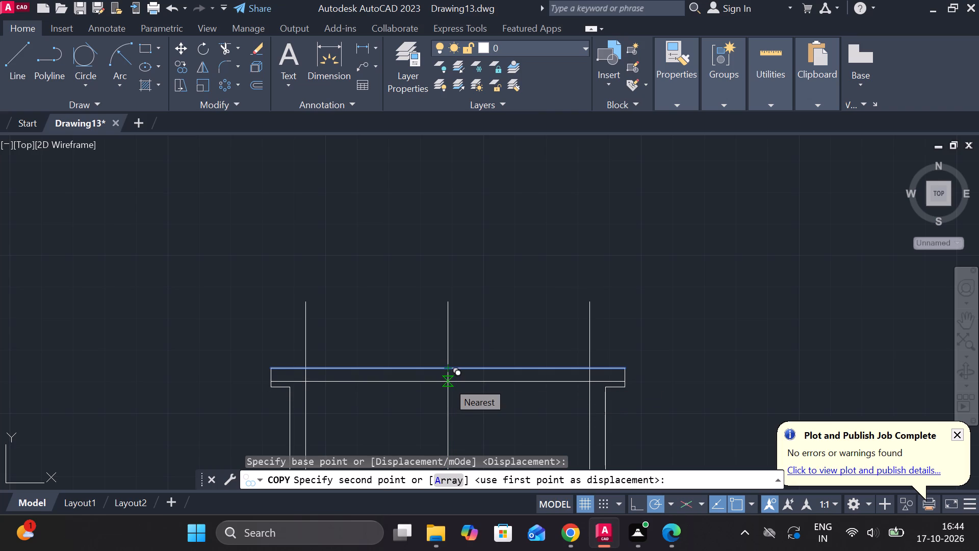
key("3")
key("Return")
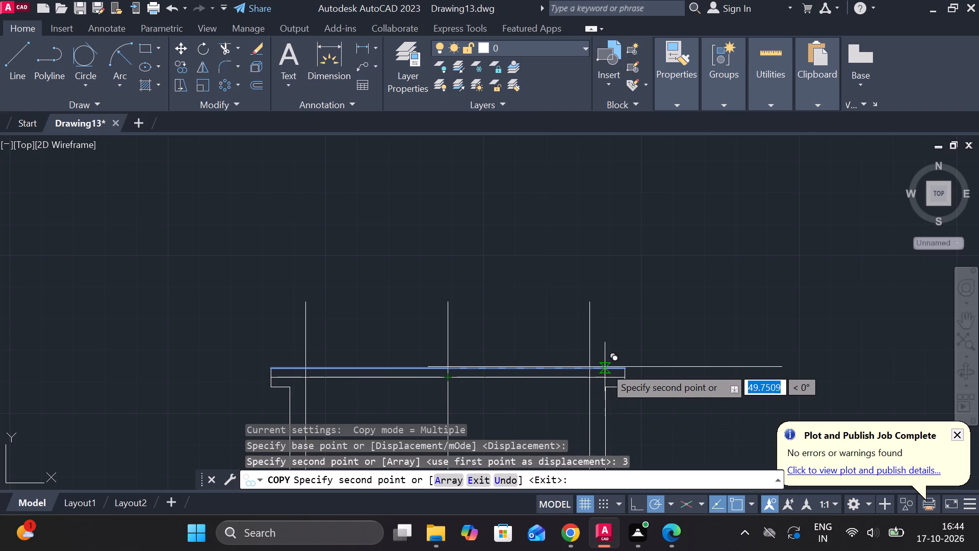
key("Escape")
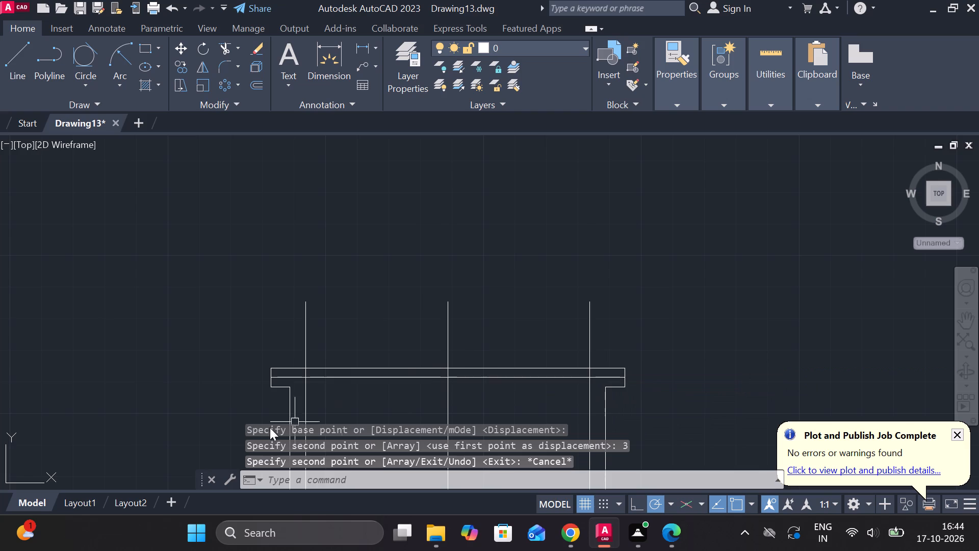
Fillet the corner between the flange's top line and the left inner wall line with radius 3.
left_click(222, 67)
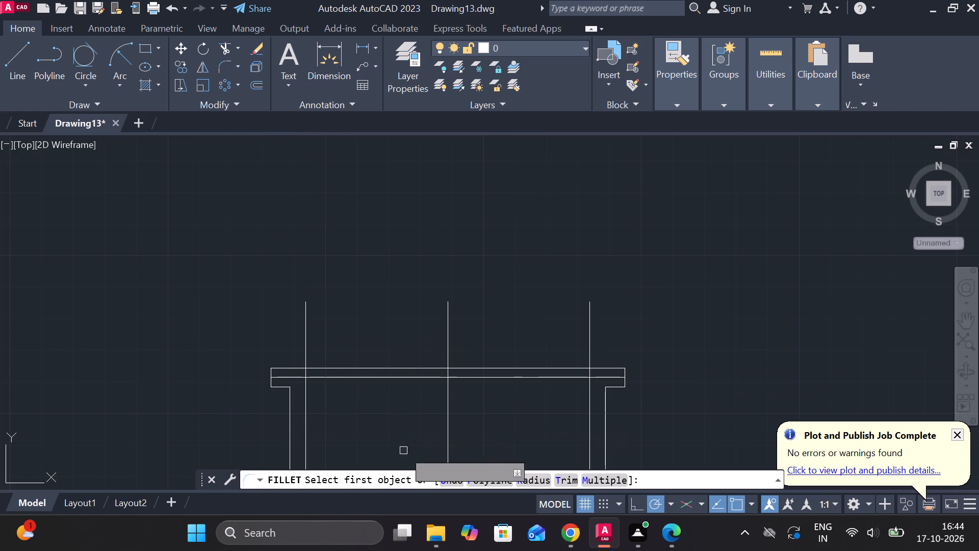
left_click(532, 479)
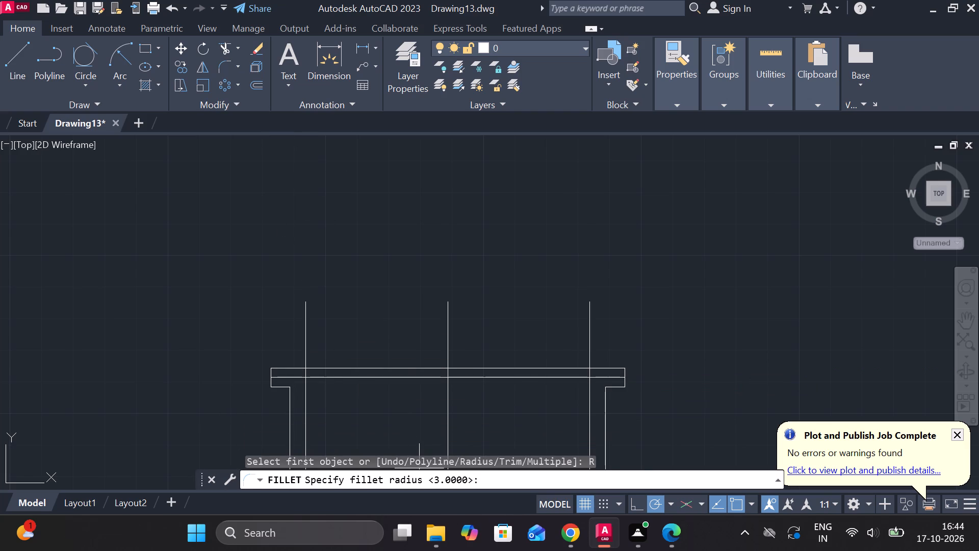
key("Return")
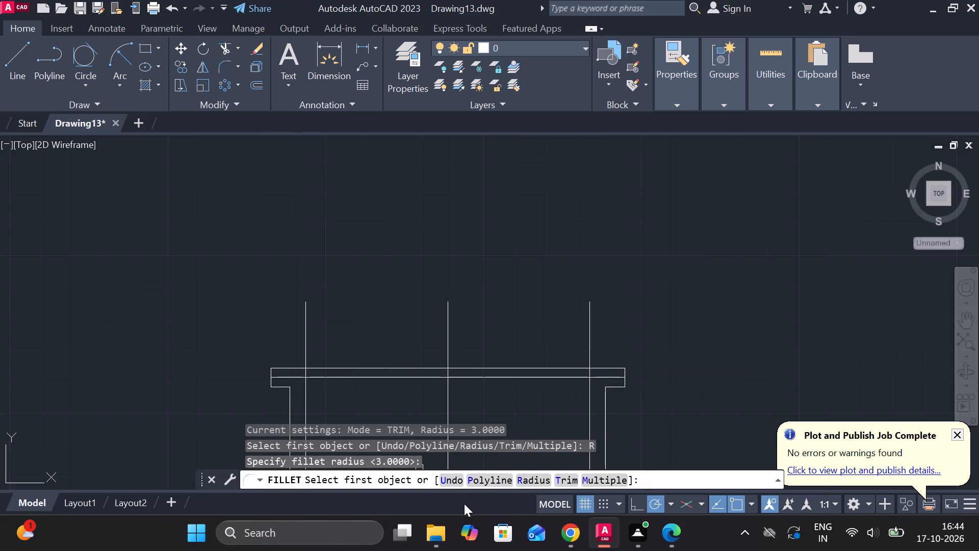
left_click(284, 368)
scroll(310, 368, "up", 3)
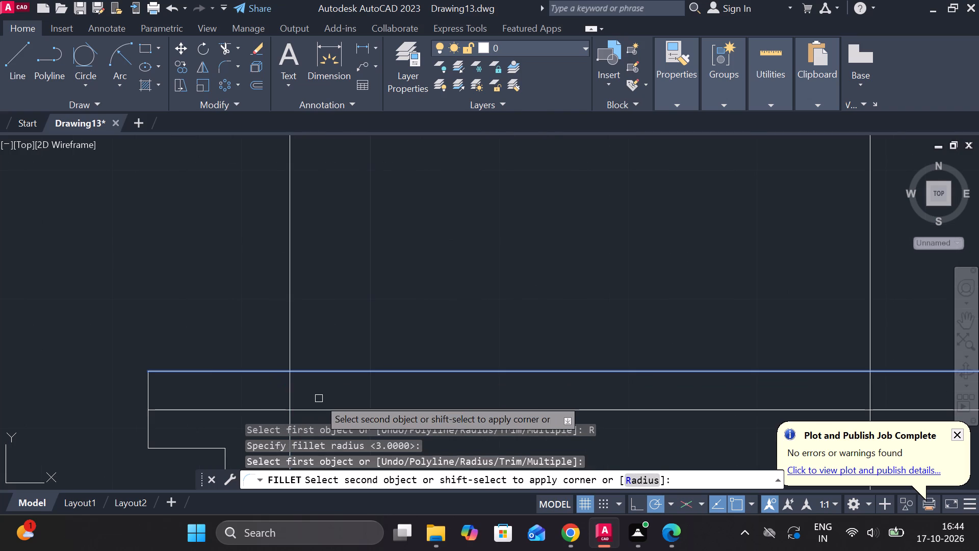
left_click(289, 399)
Extend the shortened flange top line from the left end across to the flange's right end line.
scroll(586, 413, "down", 2)
scroll(802, 345, "down", 2)
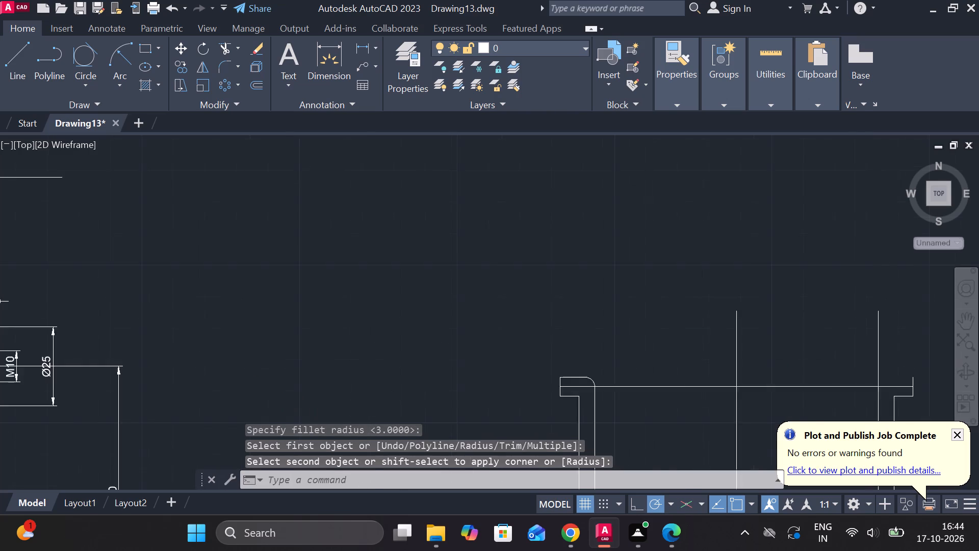
scroll(888, 395, "up", 3)
scroll(855, 395, "down", 1)
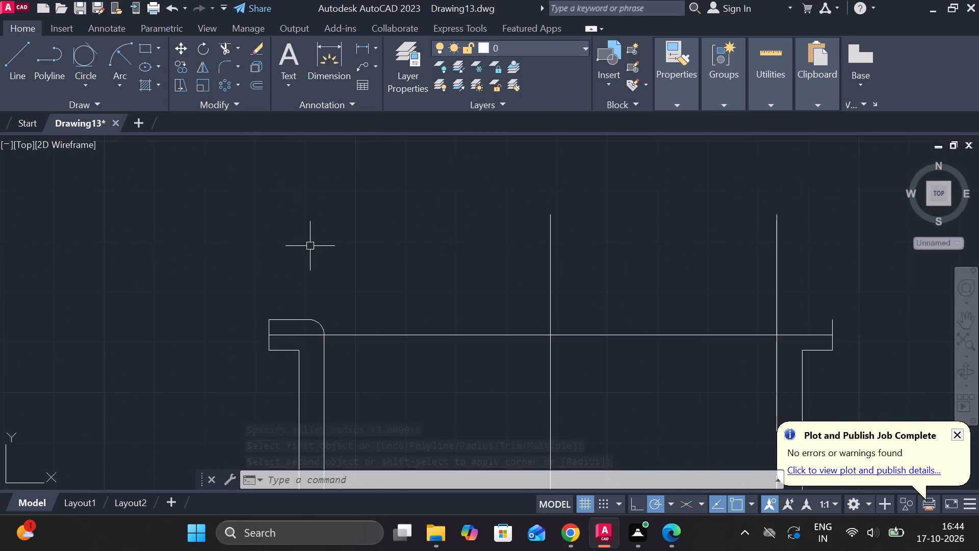
key("grave")
key("Escape")
type("EX")
key("Return")
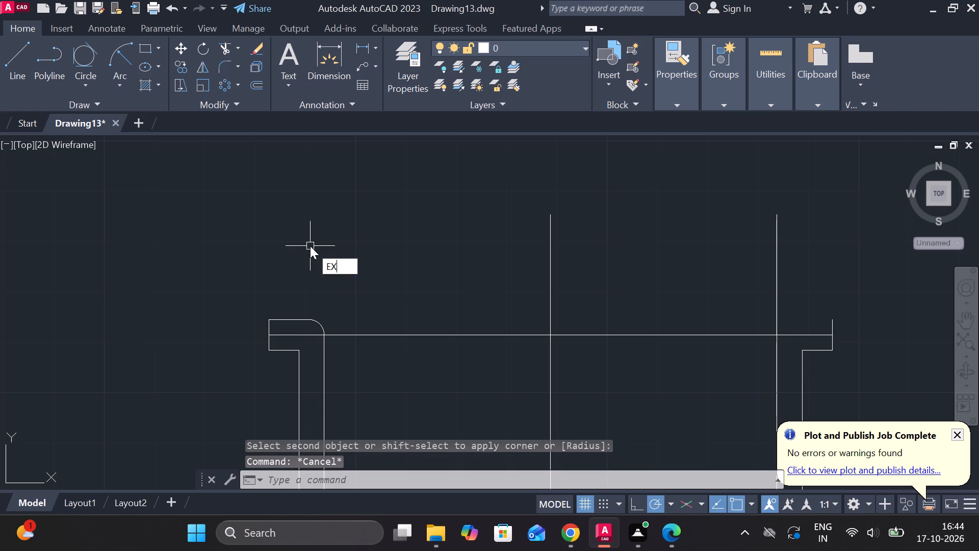
left_click(292, 317)
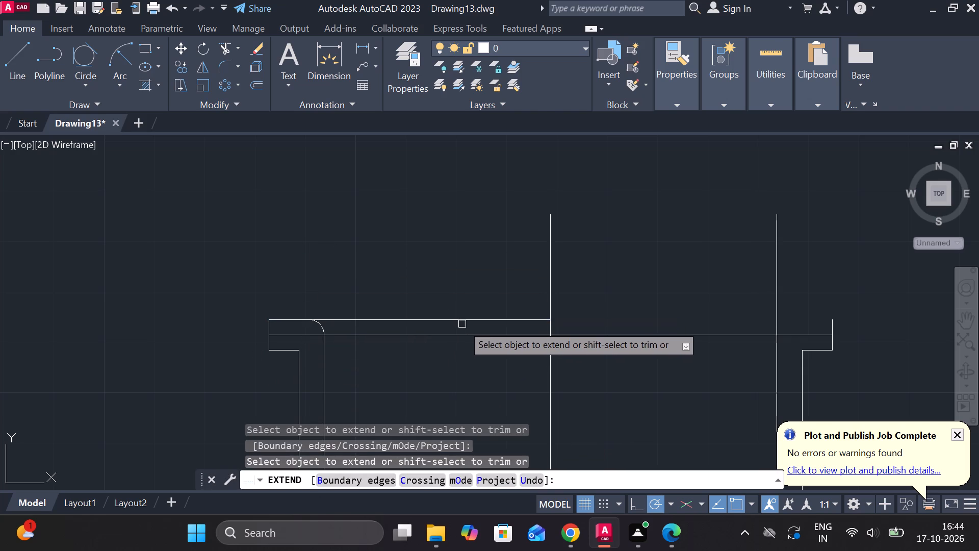
left_click(470, 322)
left_click(705, 325)
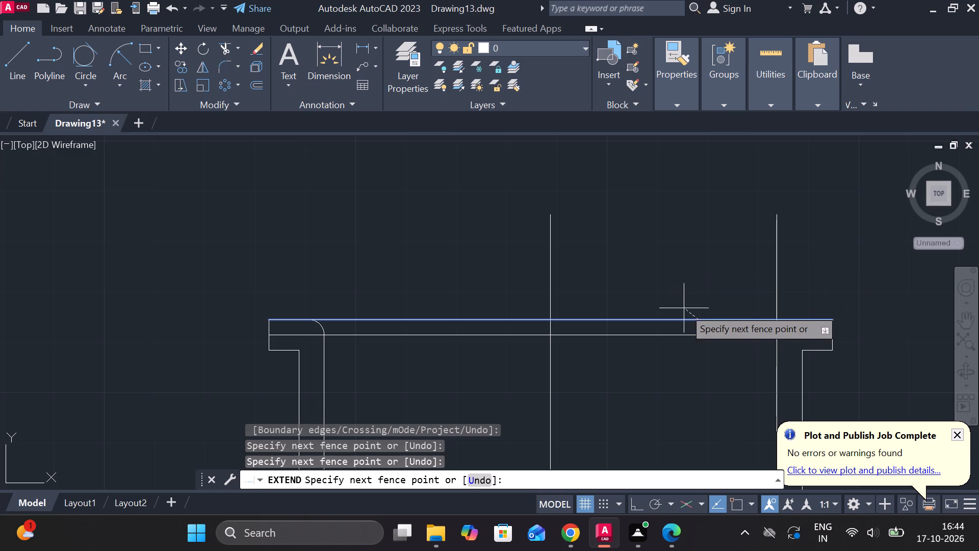
key("Escape")
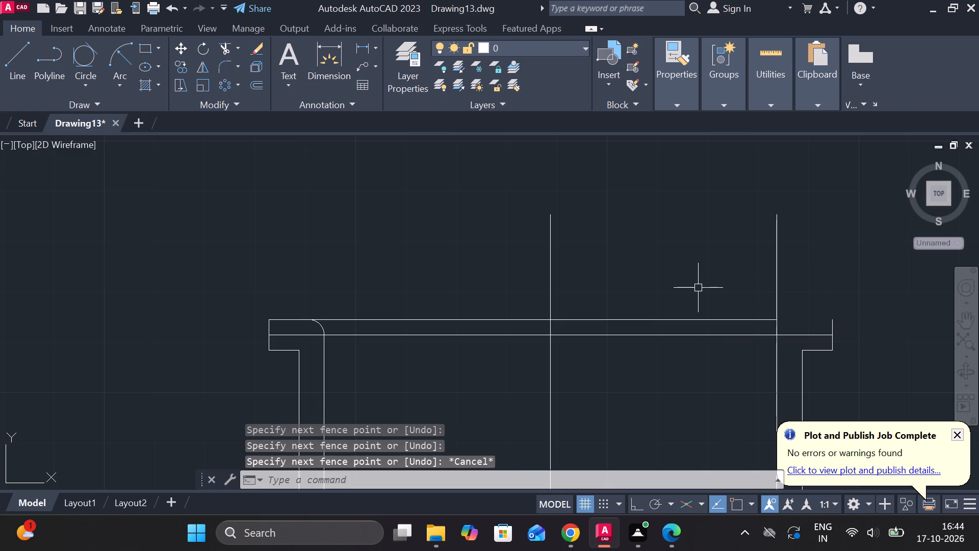
type("EX")
key("Return")
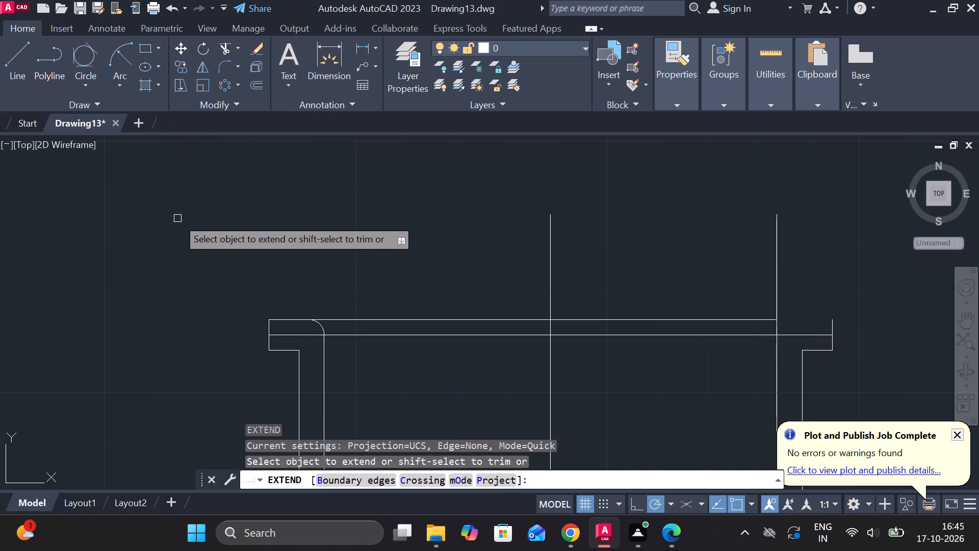
left_click(708, 318)
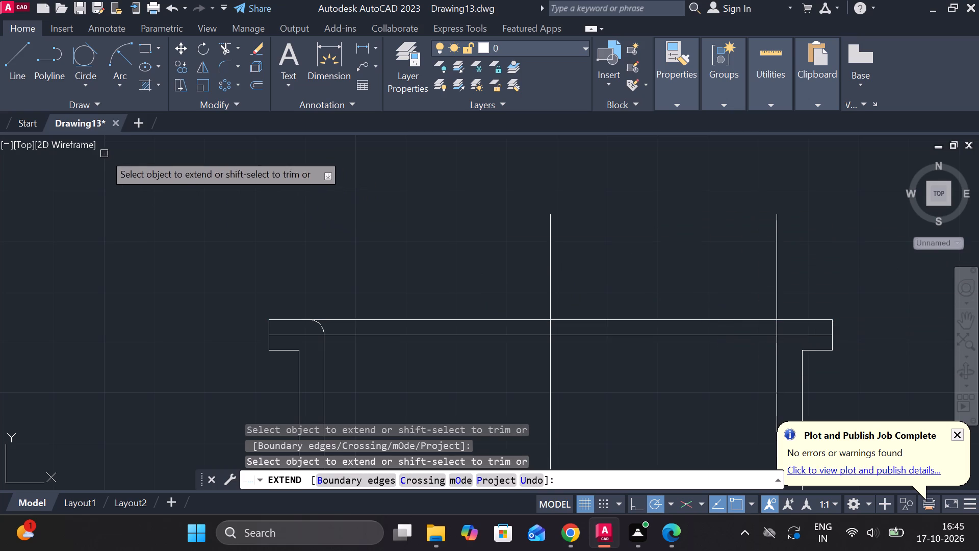
Fillet the corner between the right inner wall line and the flange's top line with the same radius 3.
left_click(224, 69)
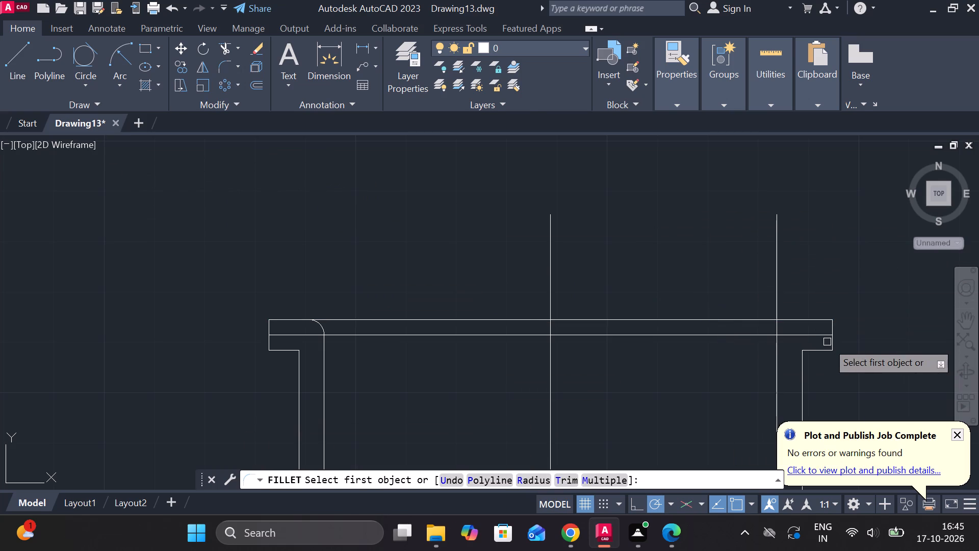
left_click(779, 328)
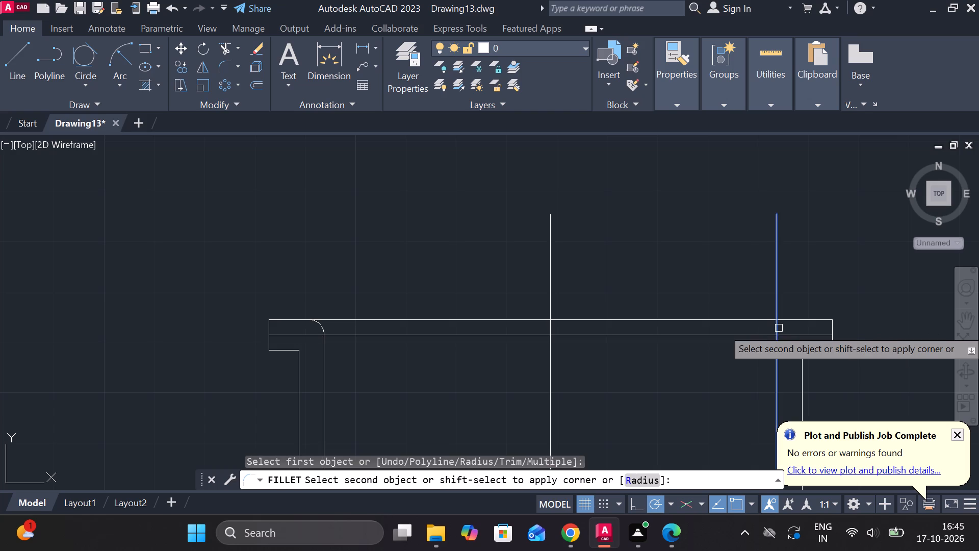
left_click(795, 318)
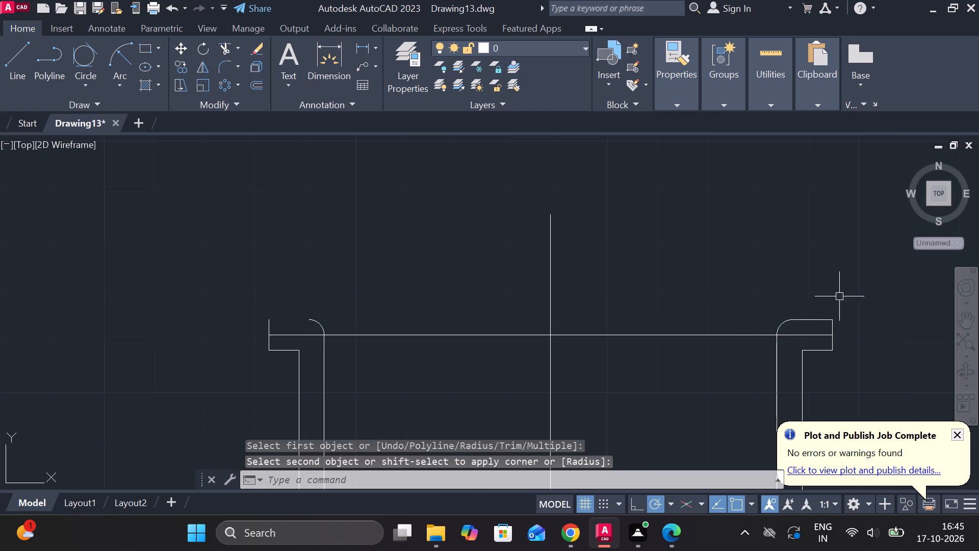
Extend the remaining right piece of the flange's top line back across to the flange's left end line.
type("EX")
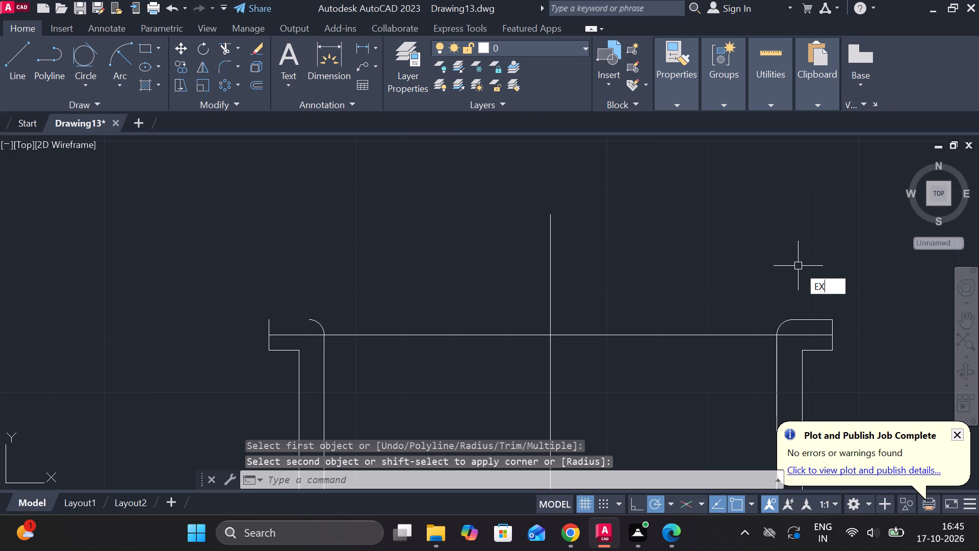
key("Return")
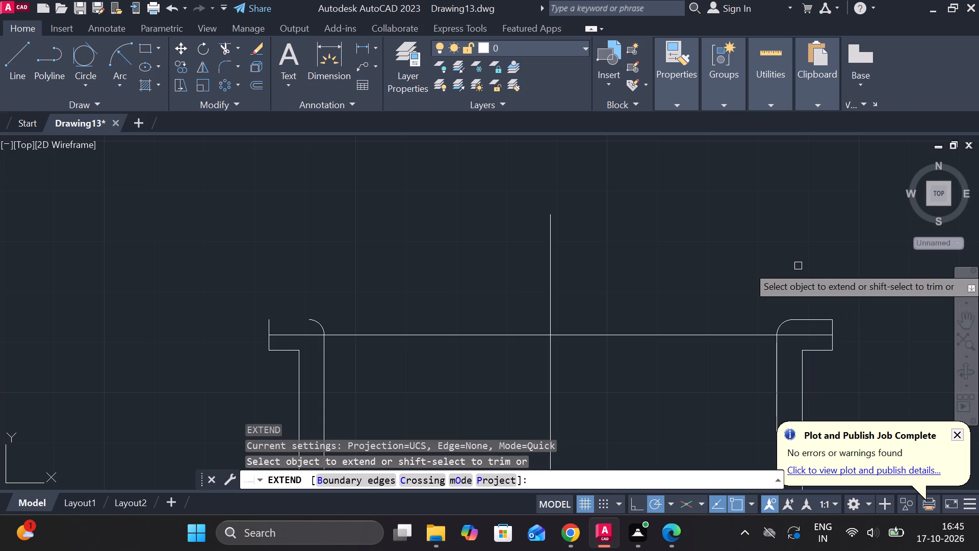
left_click(809, 323)
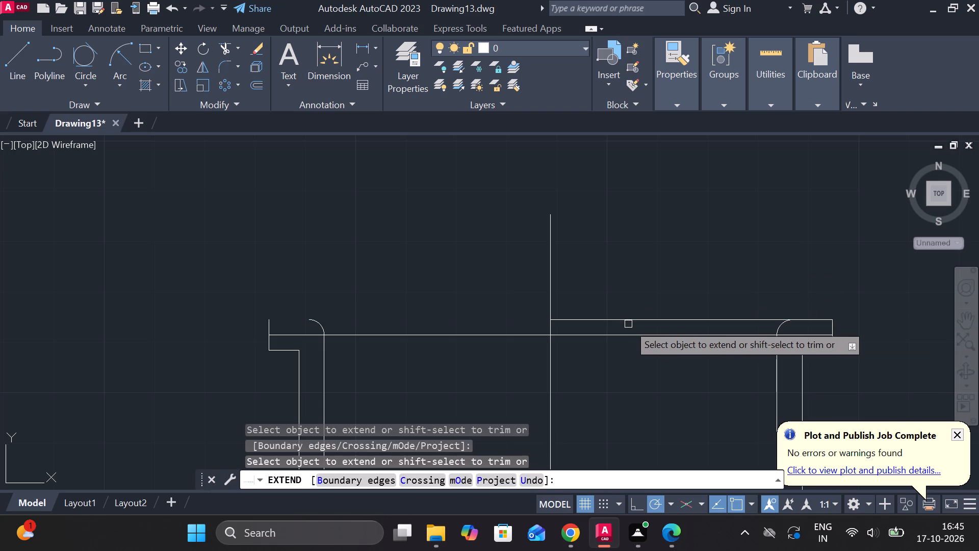
left_click(606, 318)
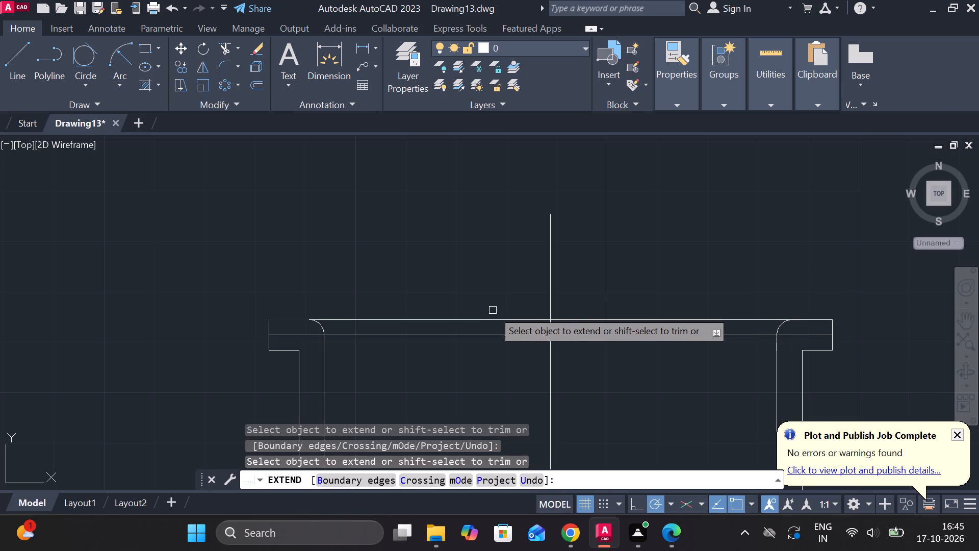
left_click(471, 318)
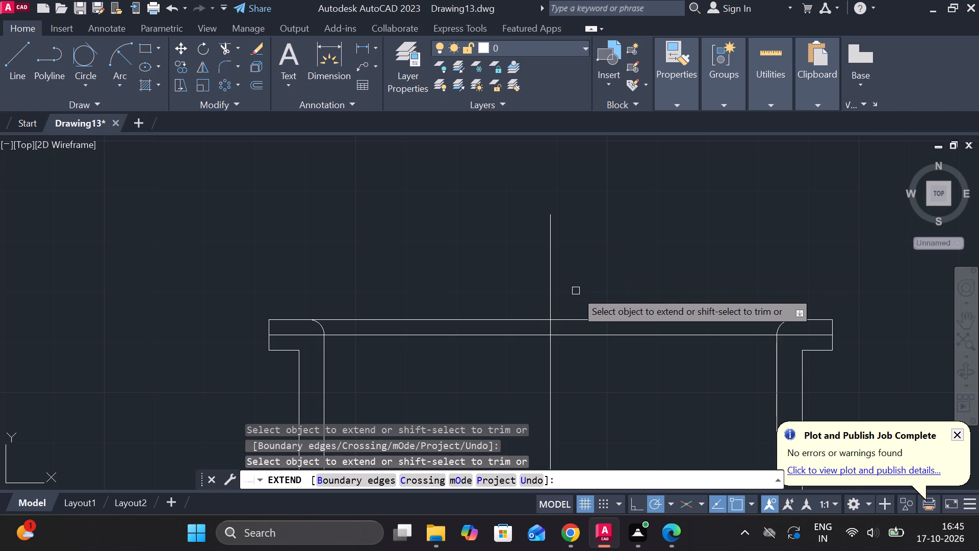
key("Escape")
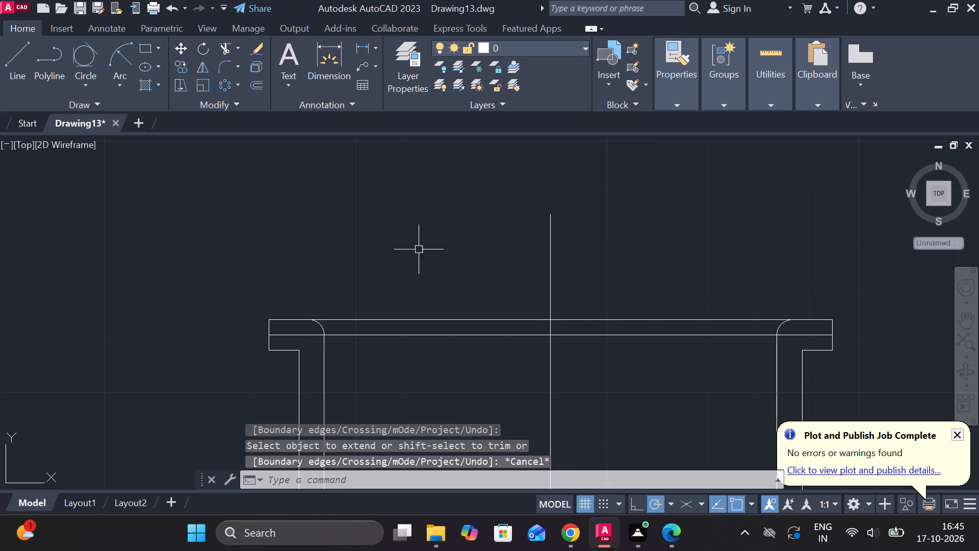
Trim the centre line above the flange and the second horizontal line's ends outside the two filleted inner walls.
left_click(230, 54)
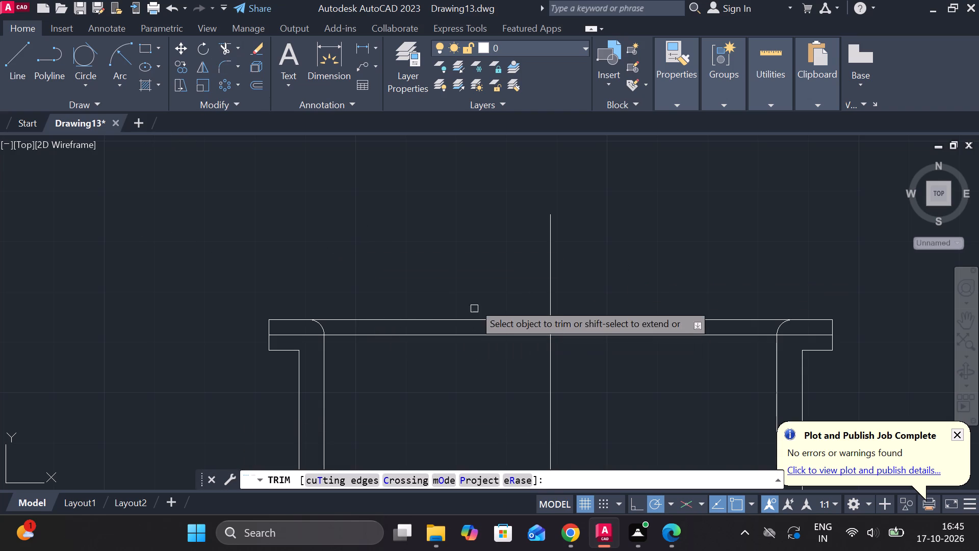
left_click(550, 277)
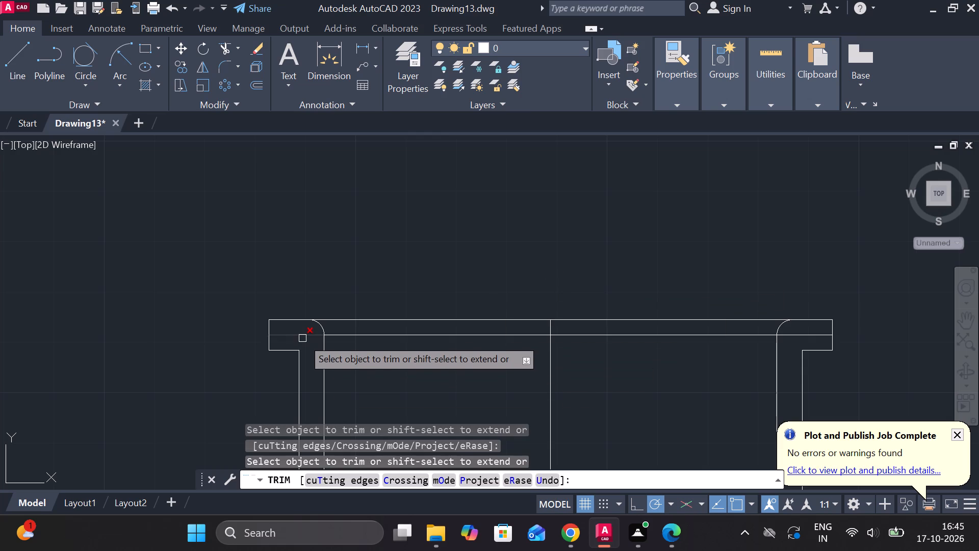
double_click(302, 338)
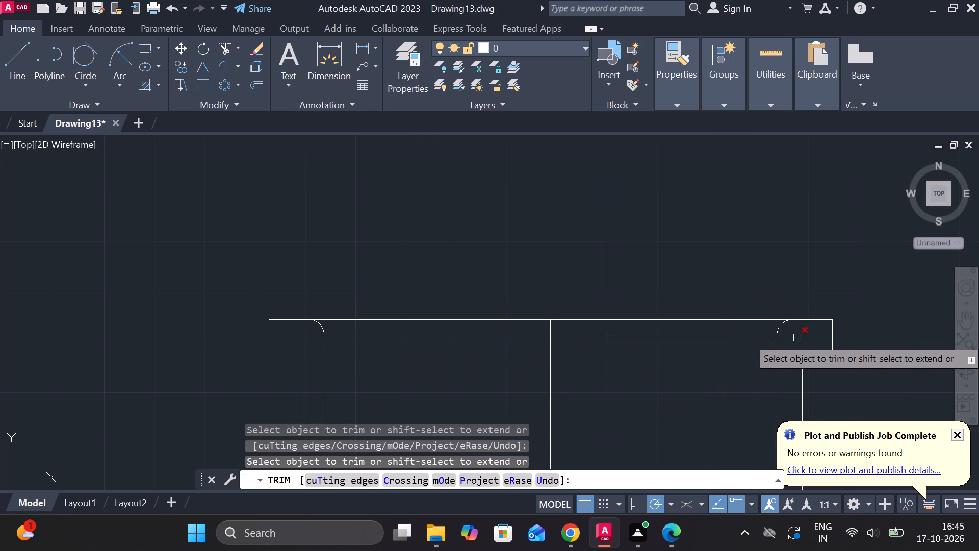
left_click(797, 338)
Draw a 22-long line down from the flange's lower right corner, continued horizontally left across the right wall, stopping short of the centre line.
scroll(640, 387, "down", 3)
scroll(627, 300, "down", 1)
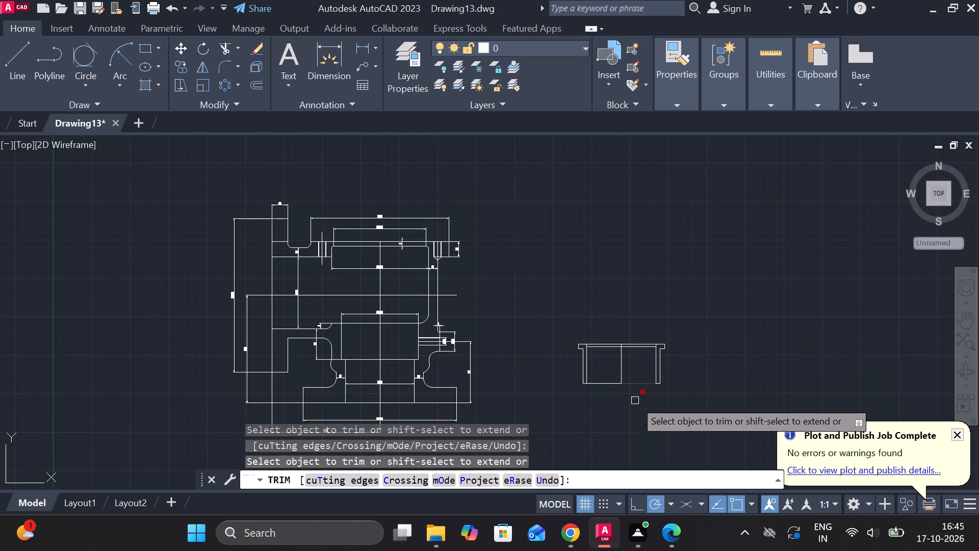
scroll(635, 402, "up", 2)
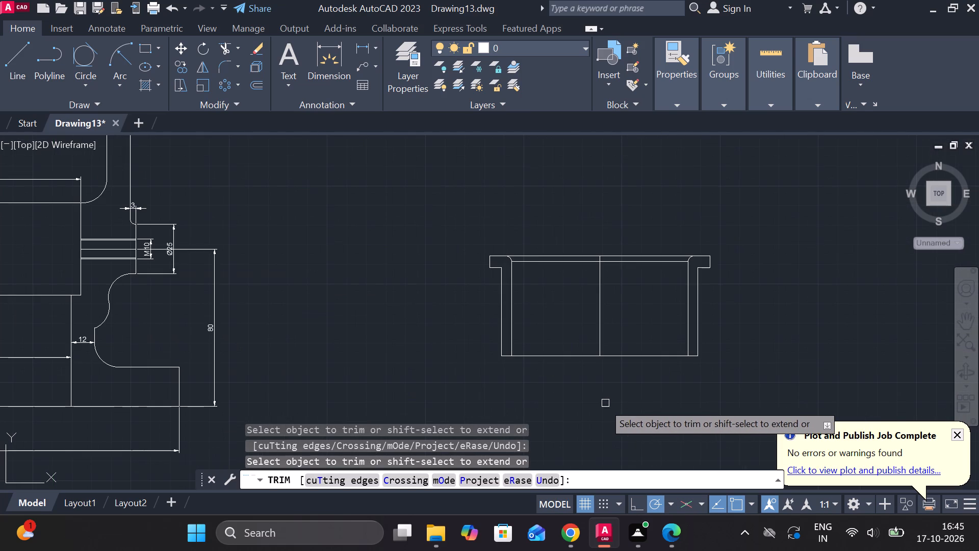
scroll(586, 389, "up", 1)
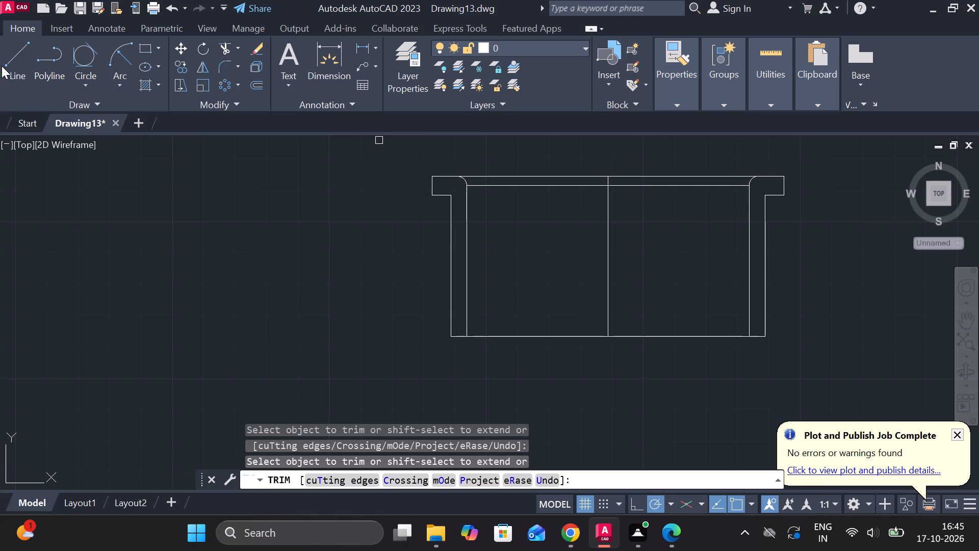
left_click(26, 58)
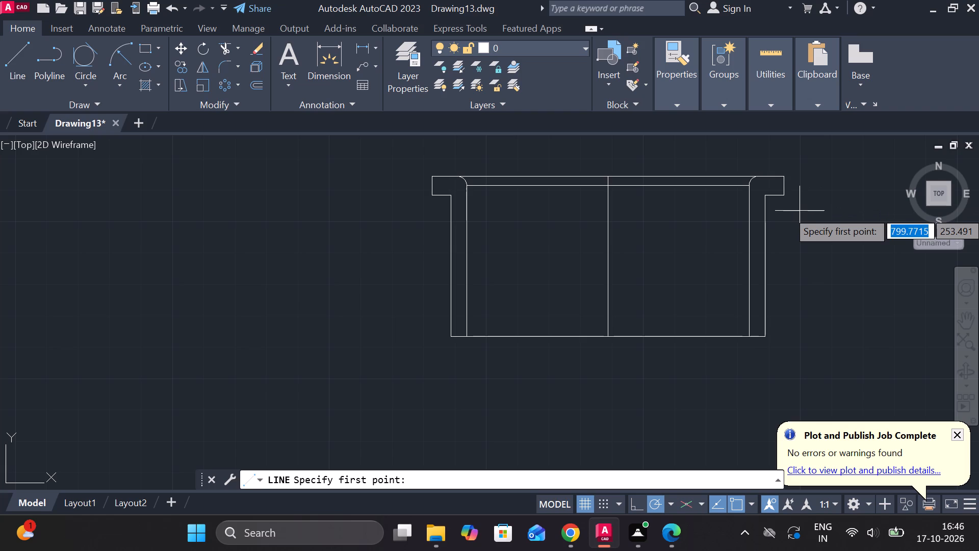
scroll(800, 211, "up", 2)
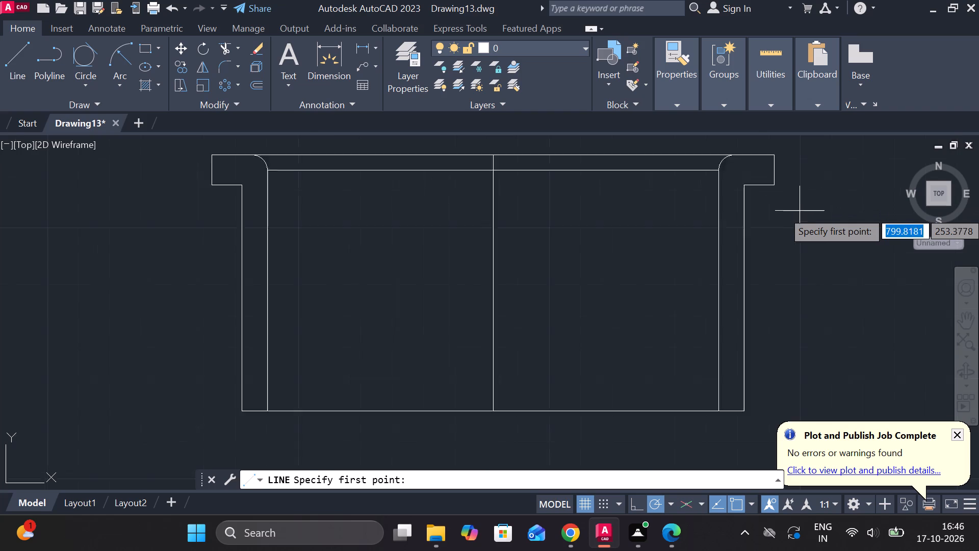
scroll(800, 211, "up", 1)
scroll(742, 184, "down", 2)
left_click(742, 172)
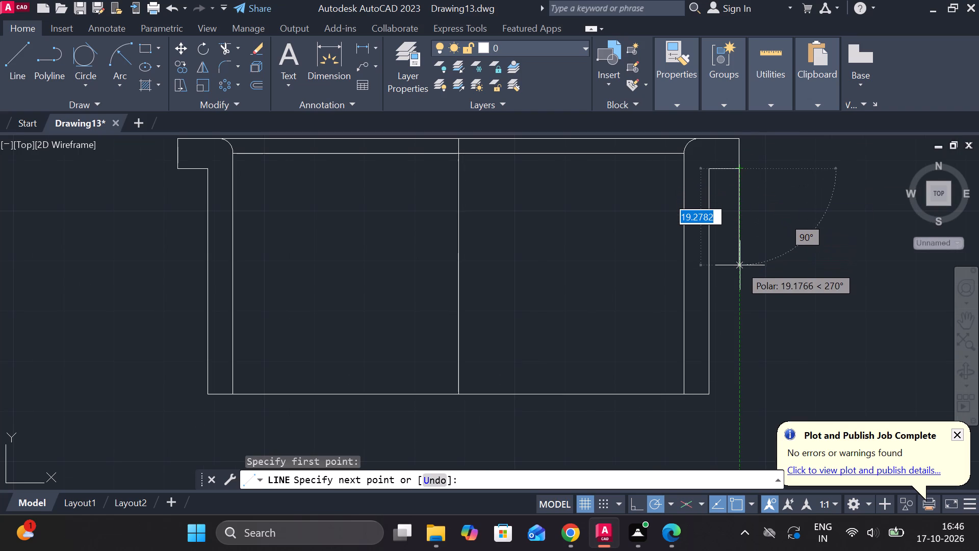
type("22")
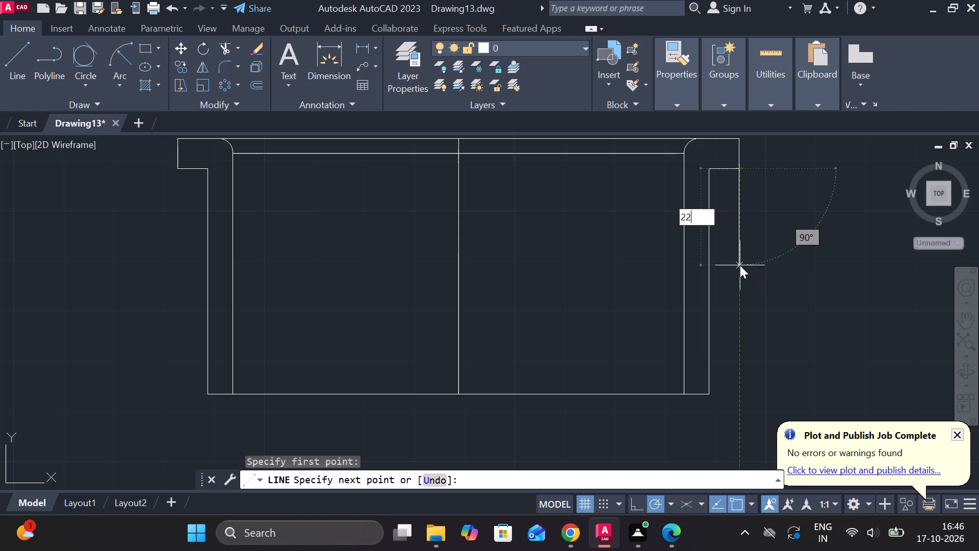
key("Return")
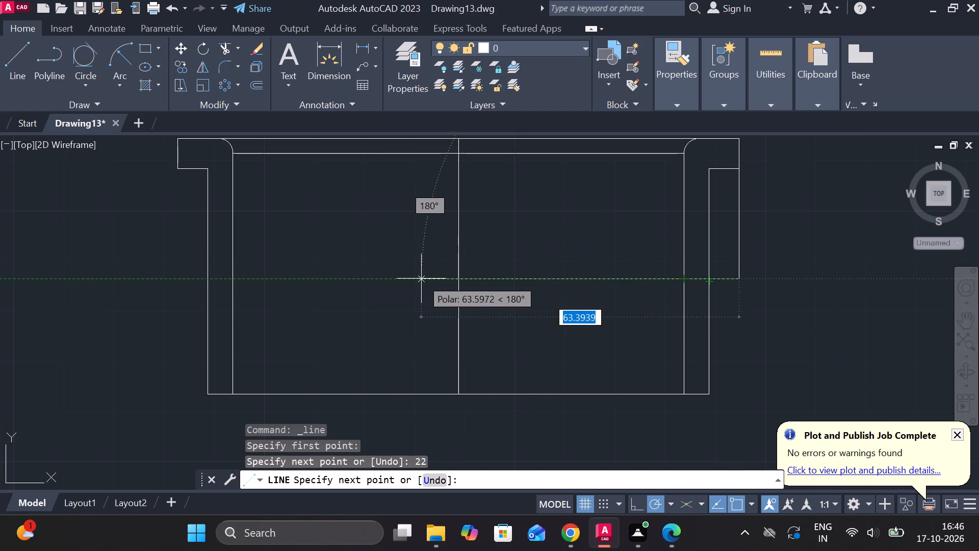
scroll(421, 279, "up", 2)
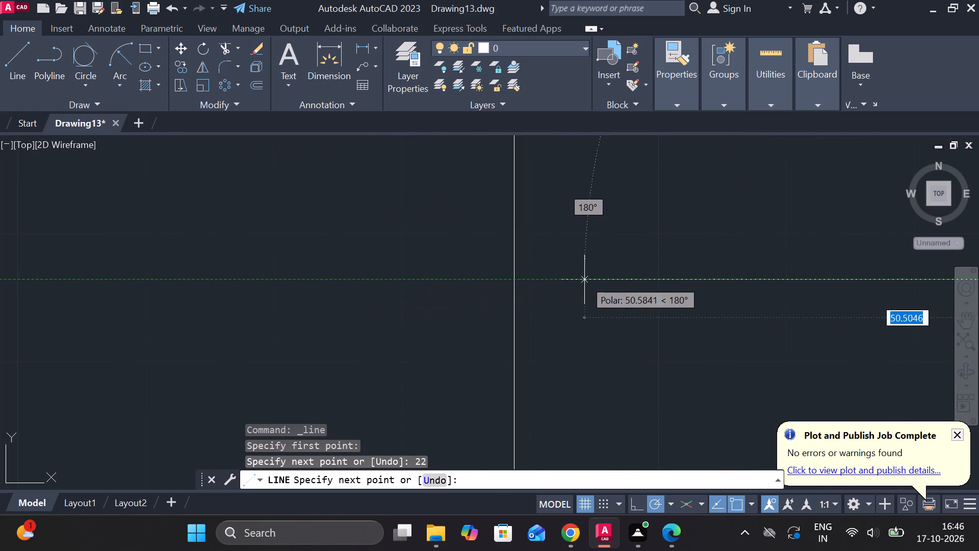
left_click(599, 280)
scroll(628, 285, "down", 3)
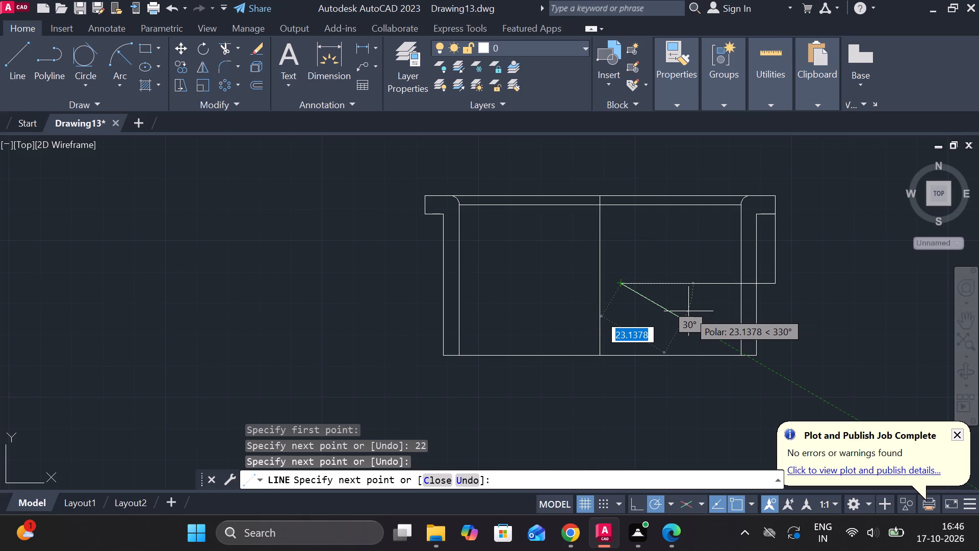
key("Escape")
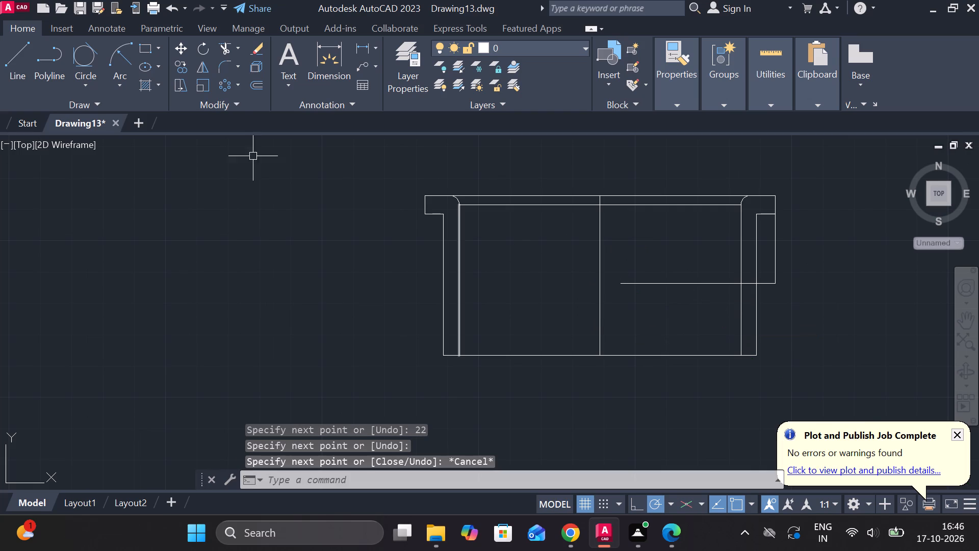
Draw a circle of diameter 10 centred where the horizontal construction line crosses the right outer wall line.
left_click(78, 85)
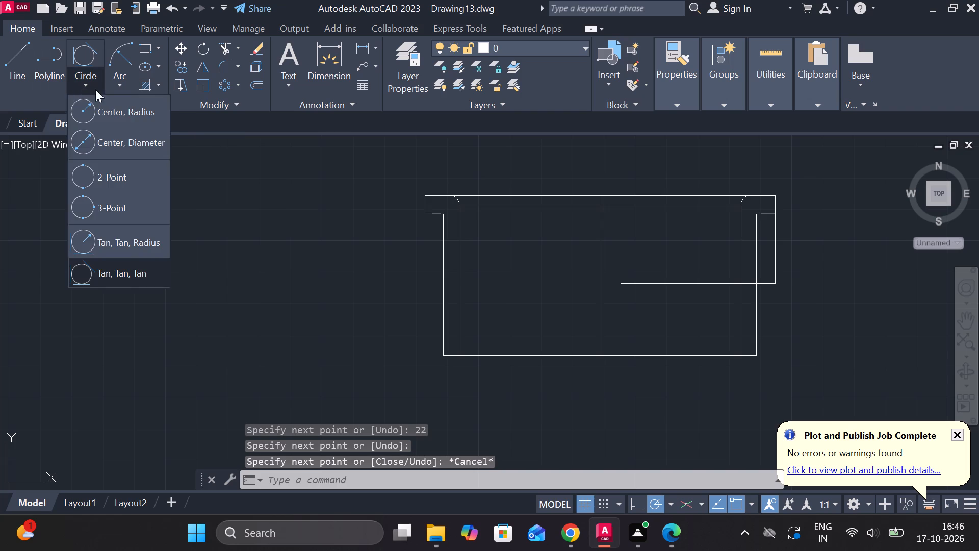
left_click(144, 142)
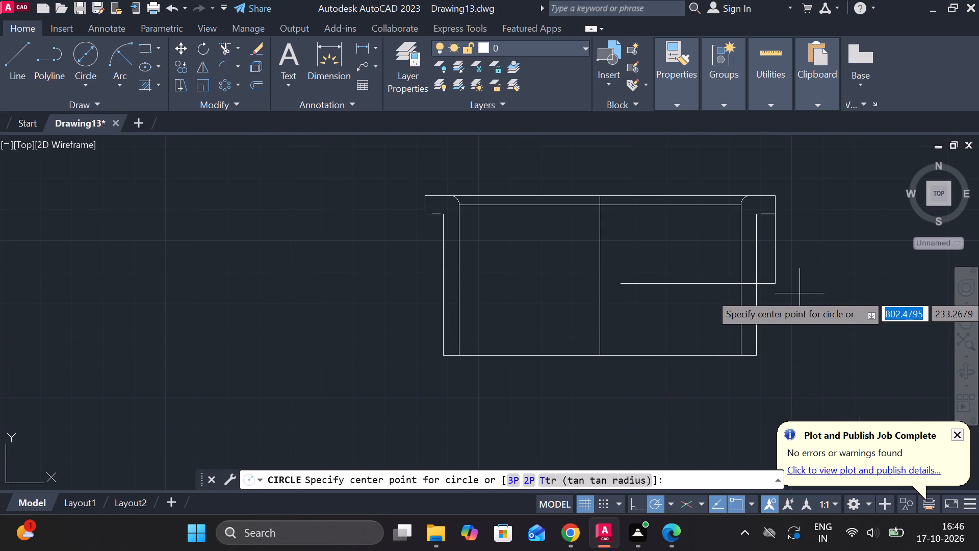
scroll(758, 304, "up", 2)
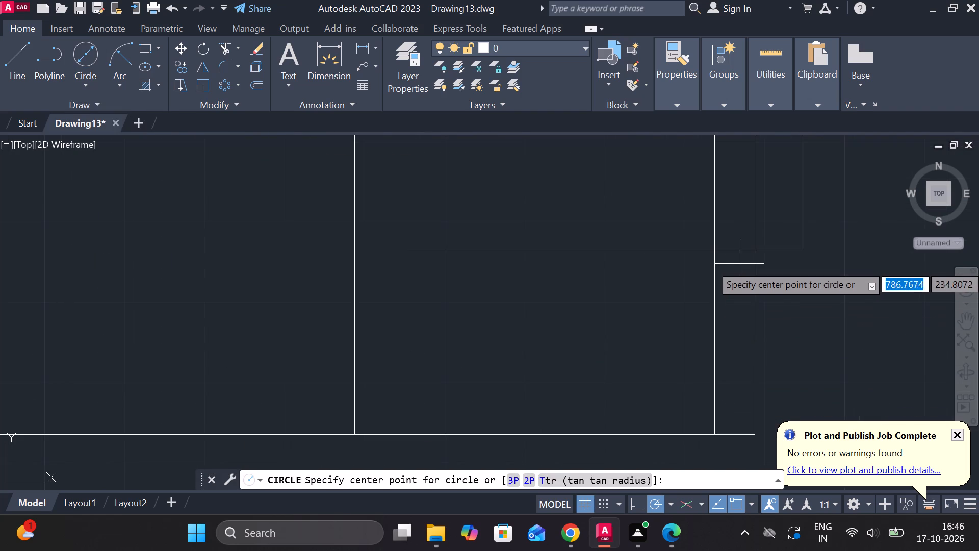
left_click(754, 252)
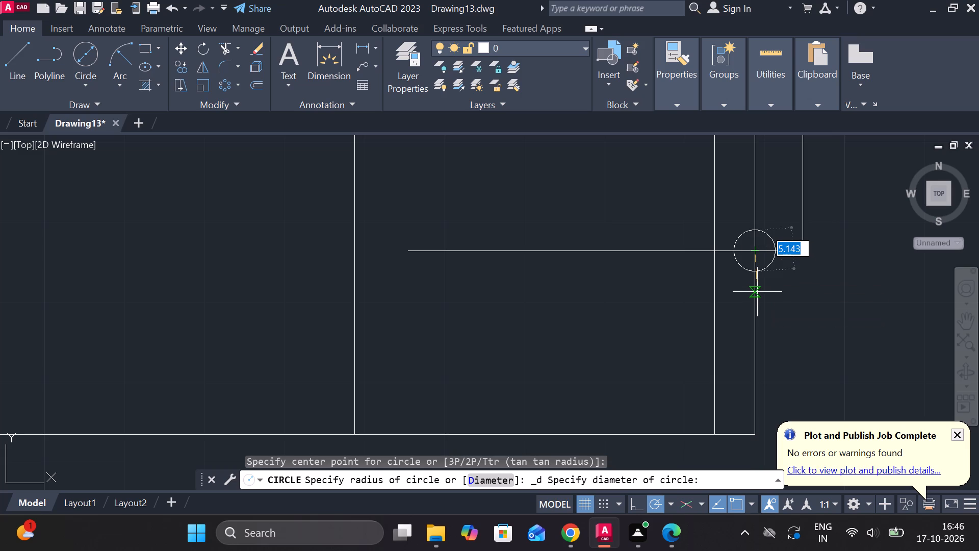
key("1")
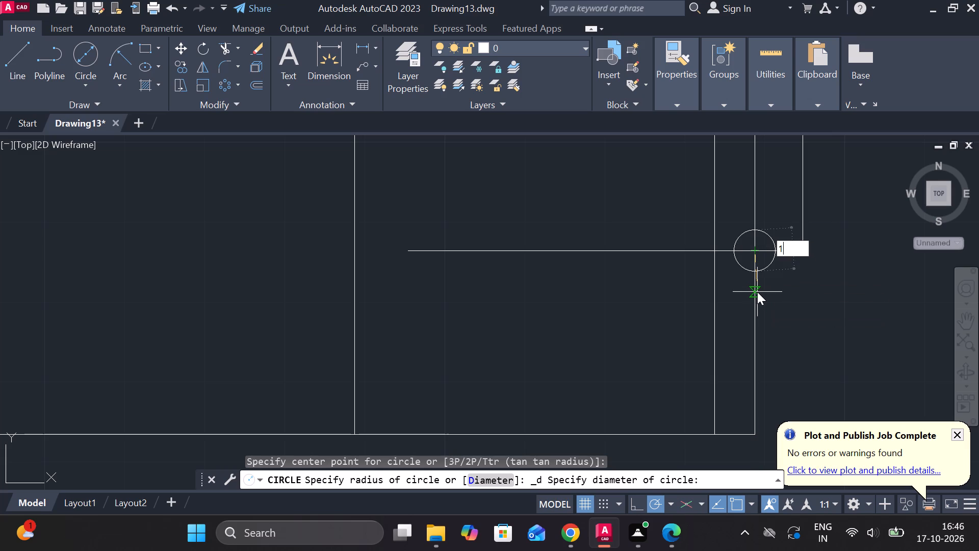
key("0")
key("Return")
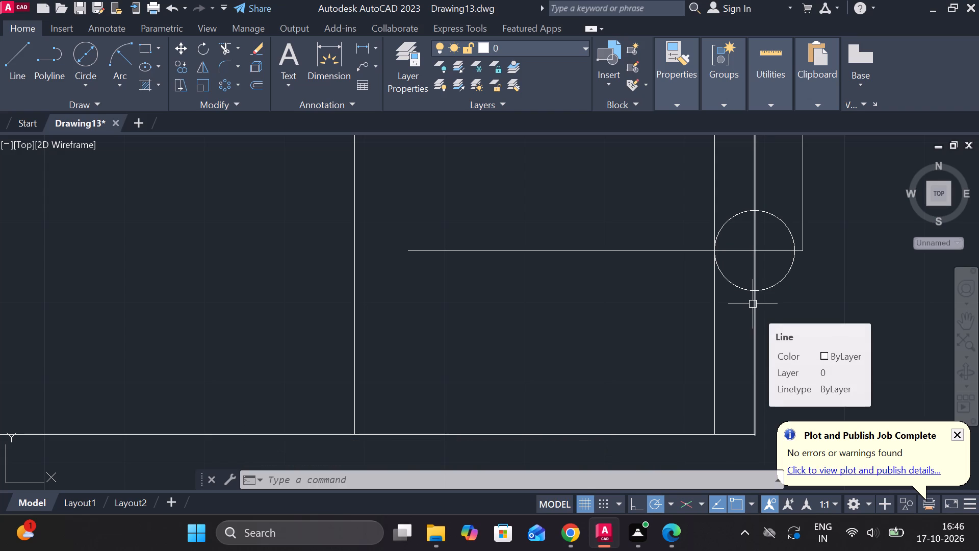
Trim the construction lines, the circle's outer half and the wall line inside it, leaving a semicircular groove in the right outer wall.
scroll(752, 304, "down", 1)
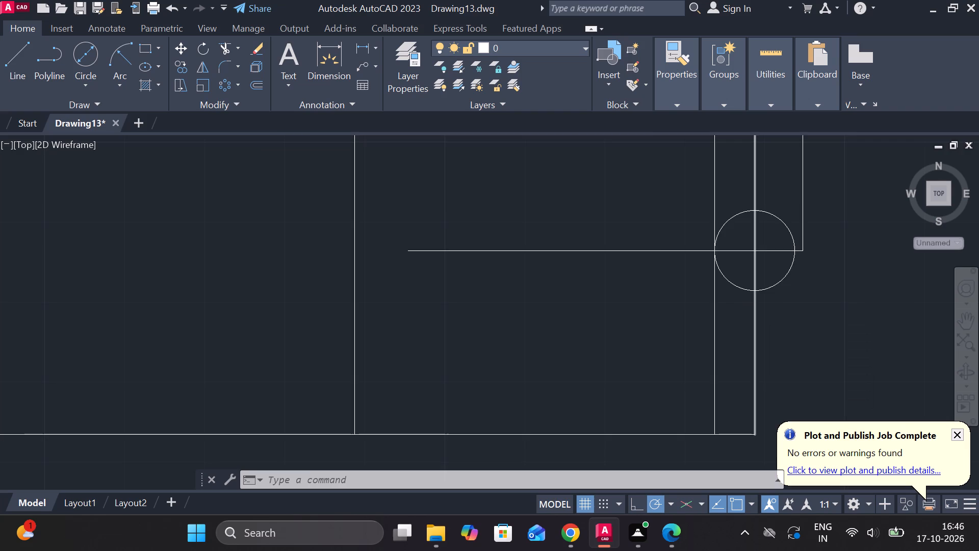
scroll(797, 283, "down", 1)
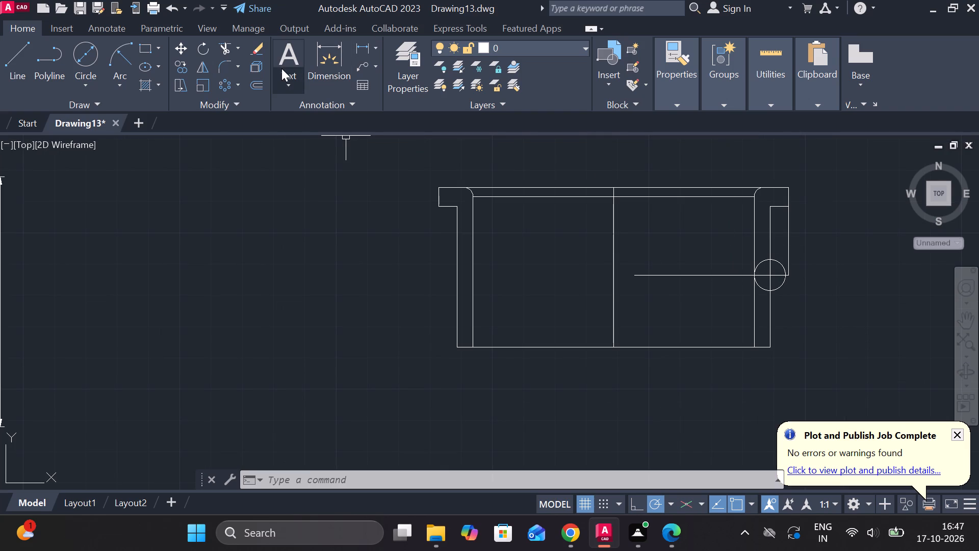
left_click(224, 47)
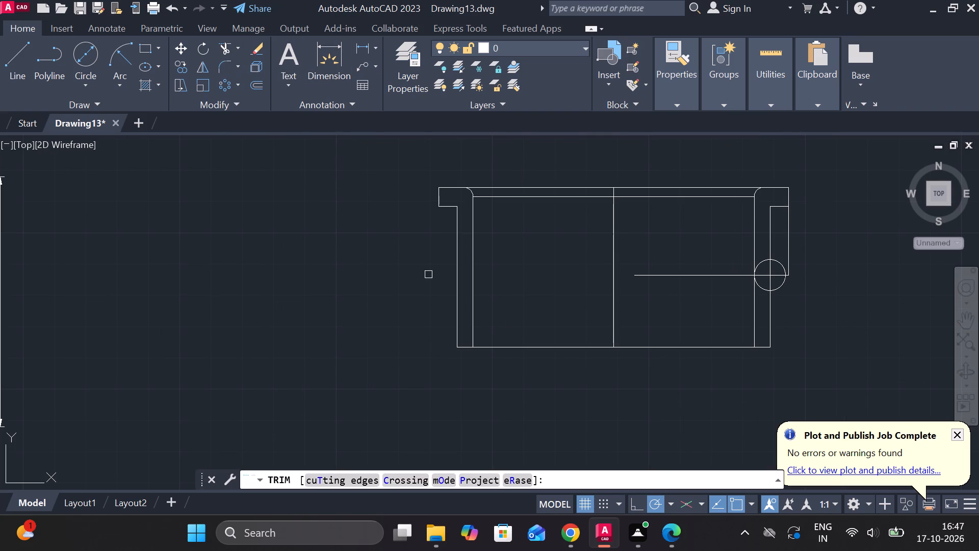
left_click(701, 277)
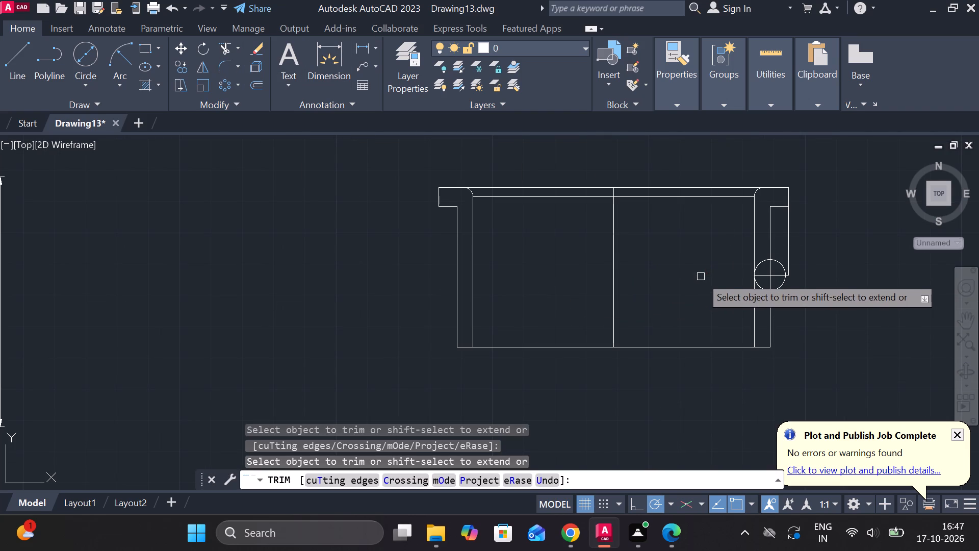
scroll(790, 288, "up", 2)
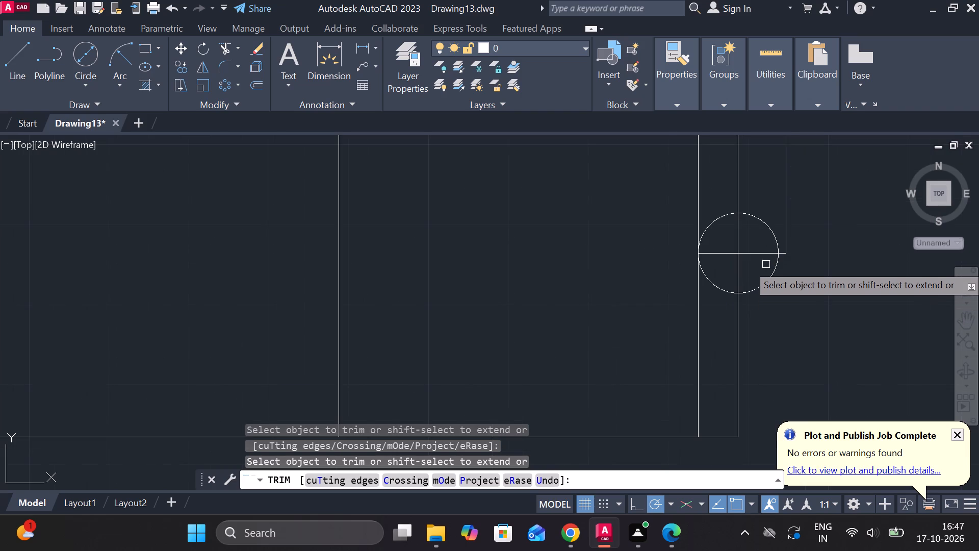
left_click(764, 255)
left_click(771, 234)
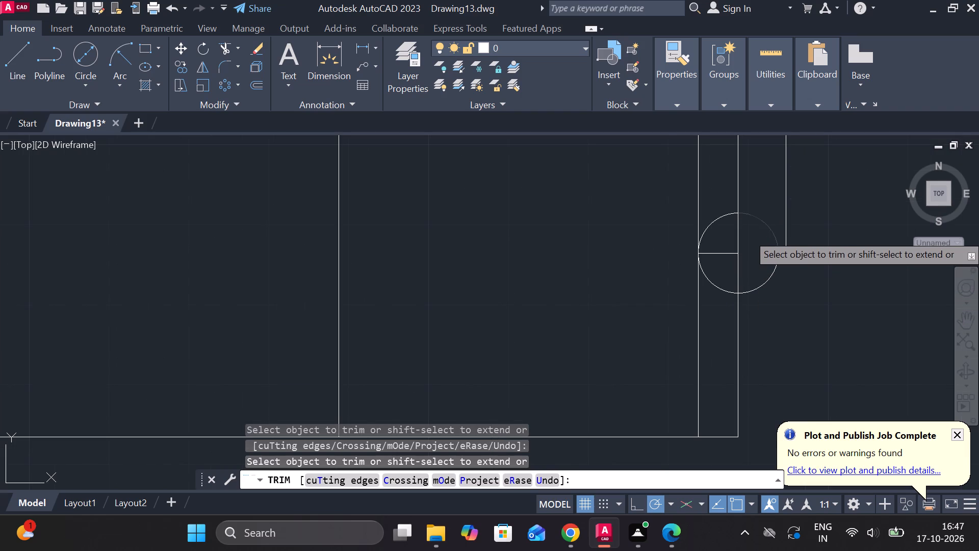
left_click(770, 283)
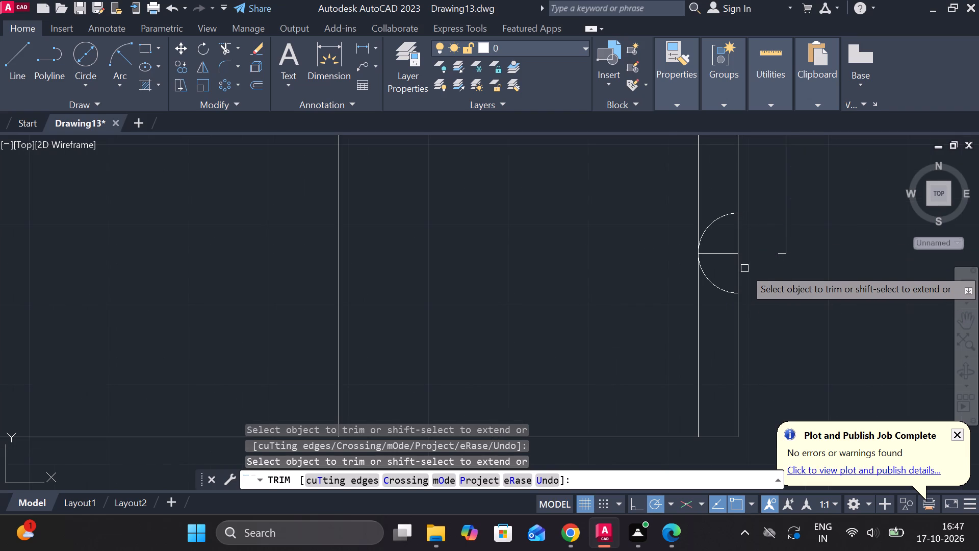
left_click(740, 268)
left_click(721, 252)
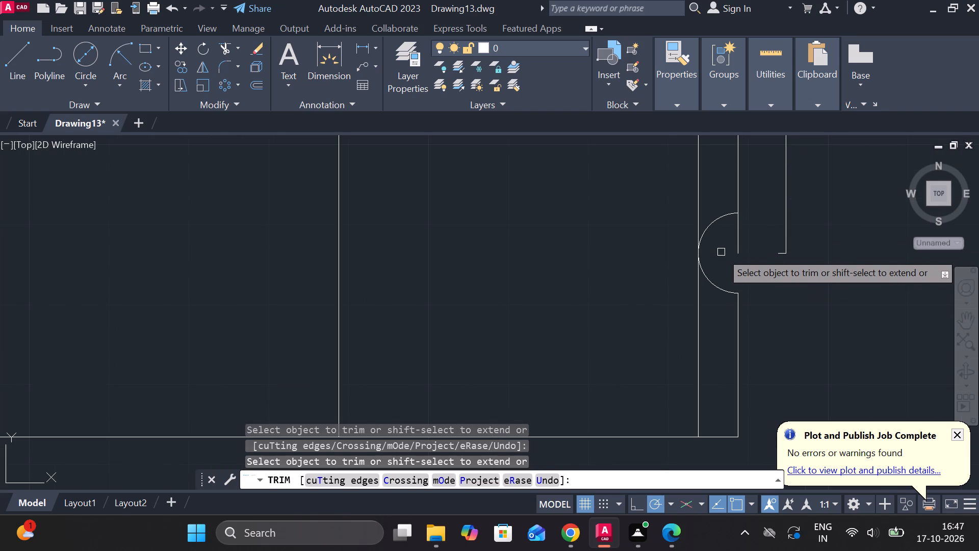
left_click(741, 244)
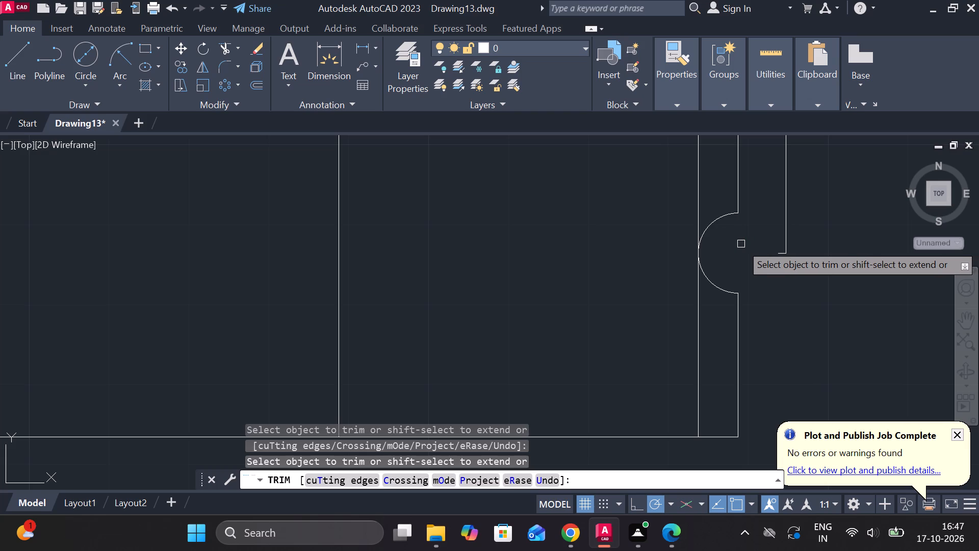
left_click(788, 234)
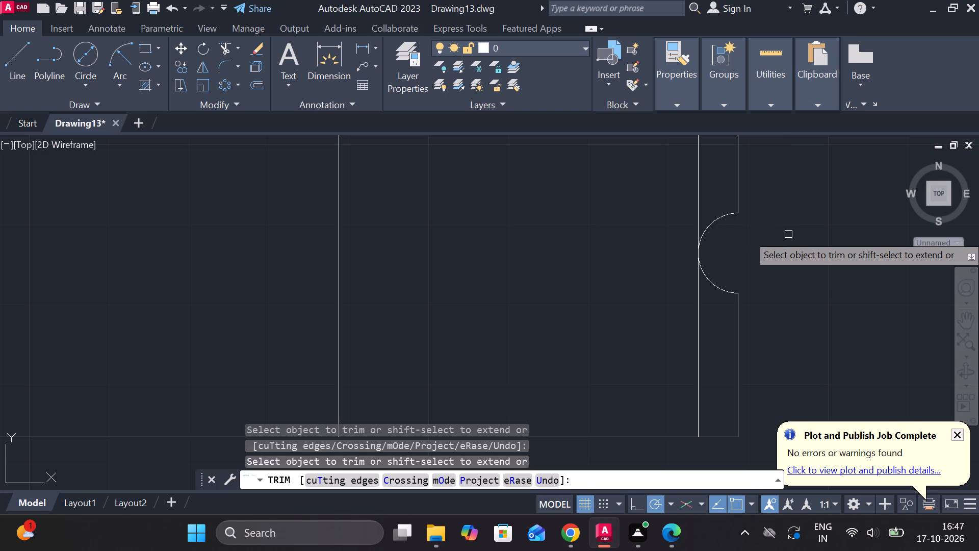
scroll(788, 235, "down", 1)
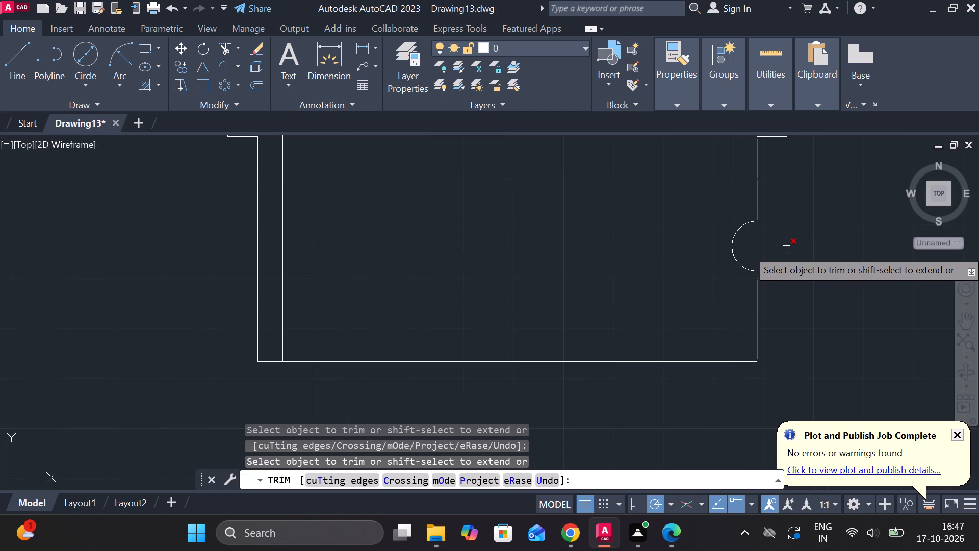
left_click(786, 249)
scroll(792, 257, "down", 2)
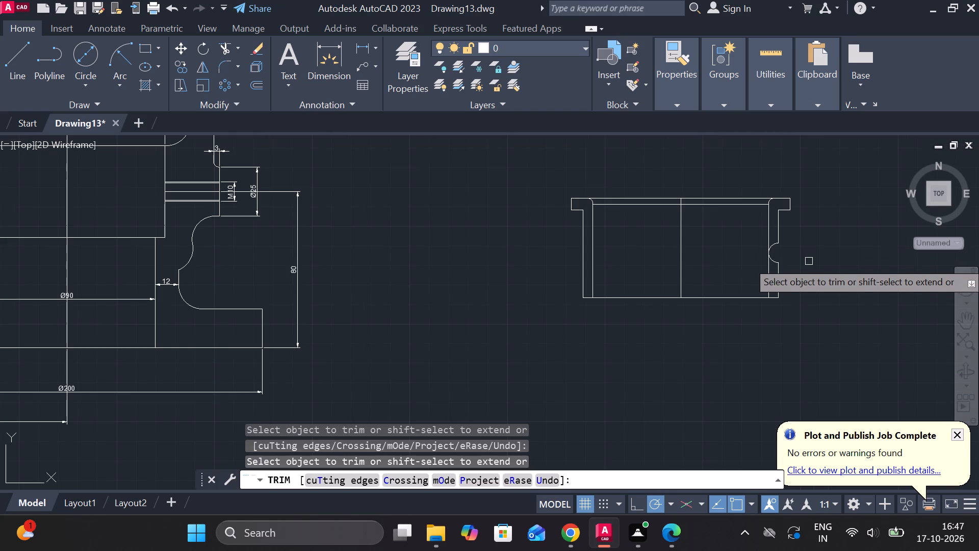
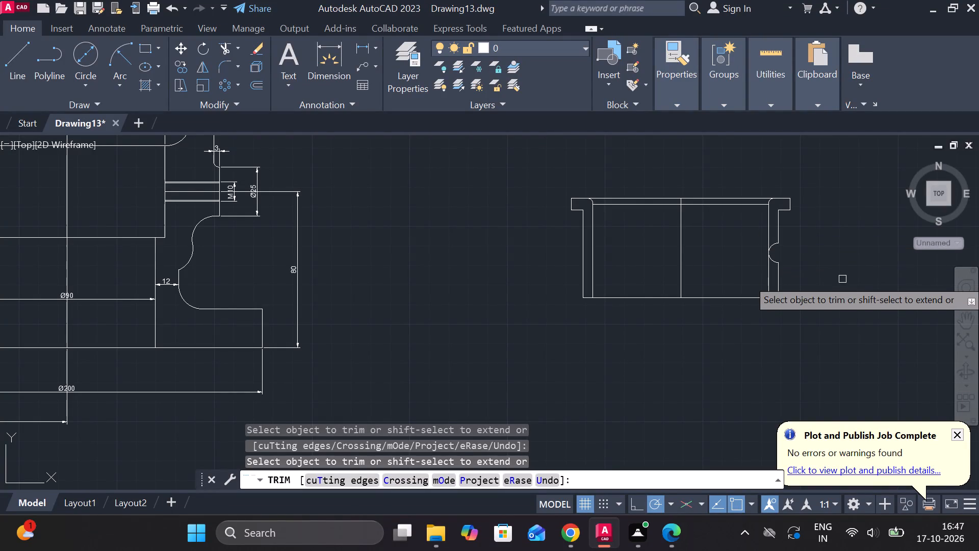
Add a linear dimension across the outer walls' bottom corners, placed below the cup-shaped part.
key("Escape")
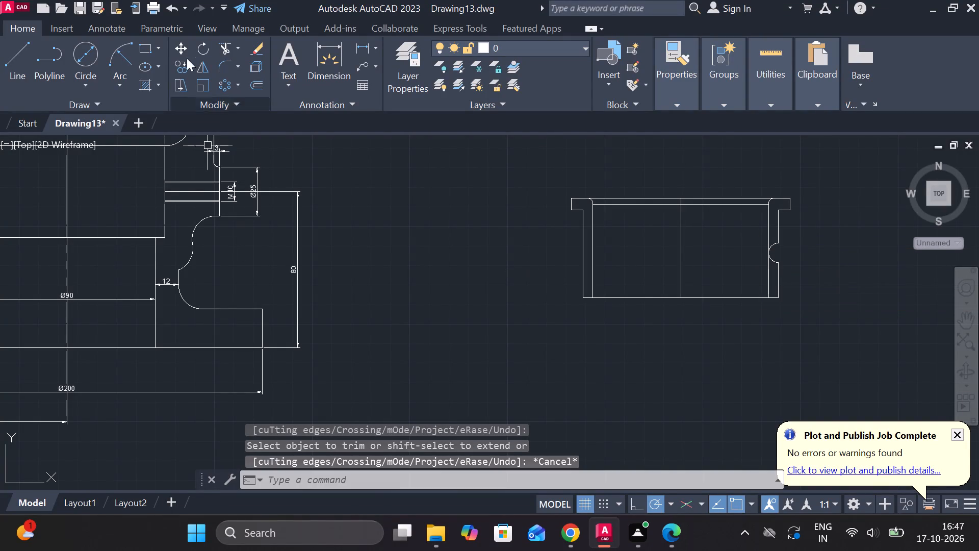
left_click(362, 50)
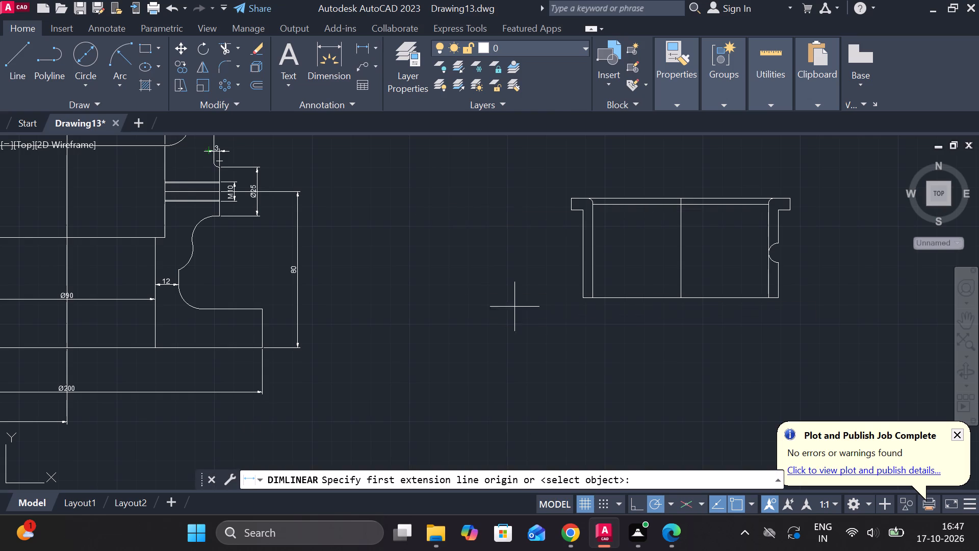
scroll(547, 313, "up", 1)
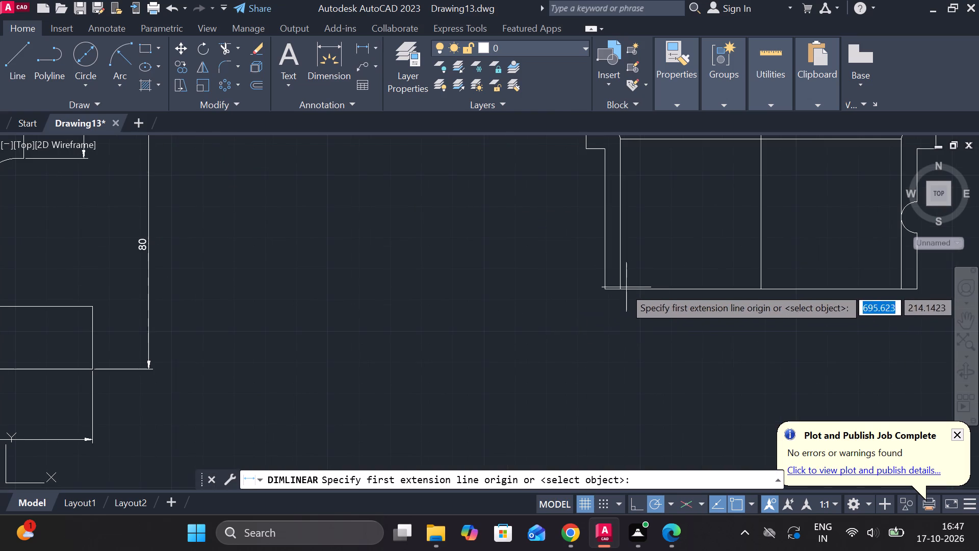
left_click(604, 289)
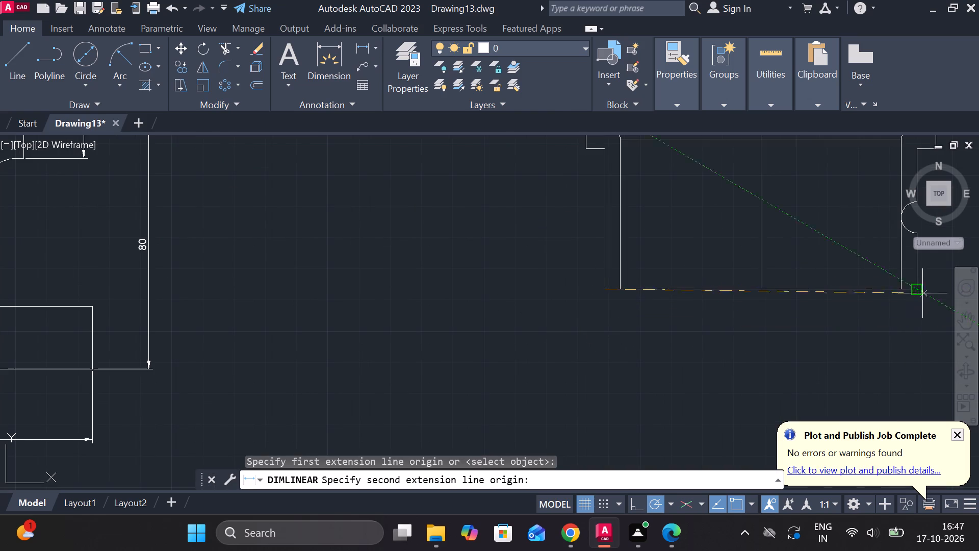
left_click(916, 291)
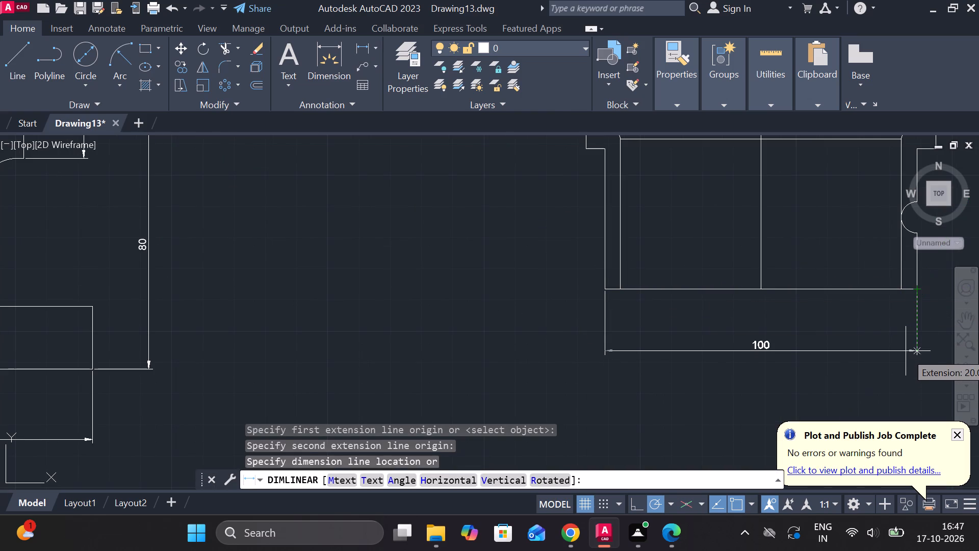
left_click(906, 351)
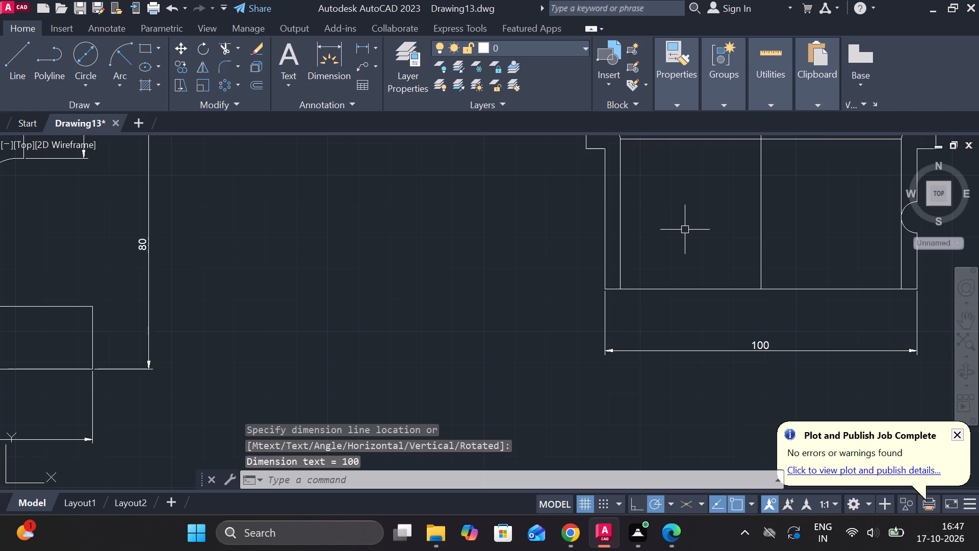
Add a horizontal linear dimension between the two inner wall lines, placed inside the cup near its bottom.
left_click(358, 48)
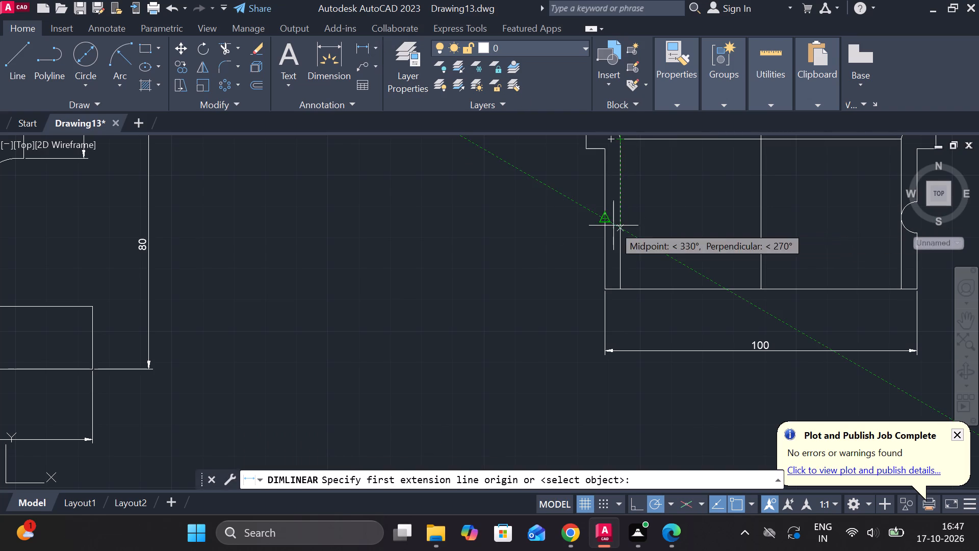
left_click(620, 227)
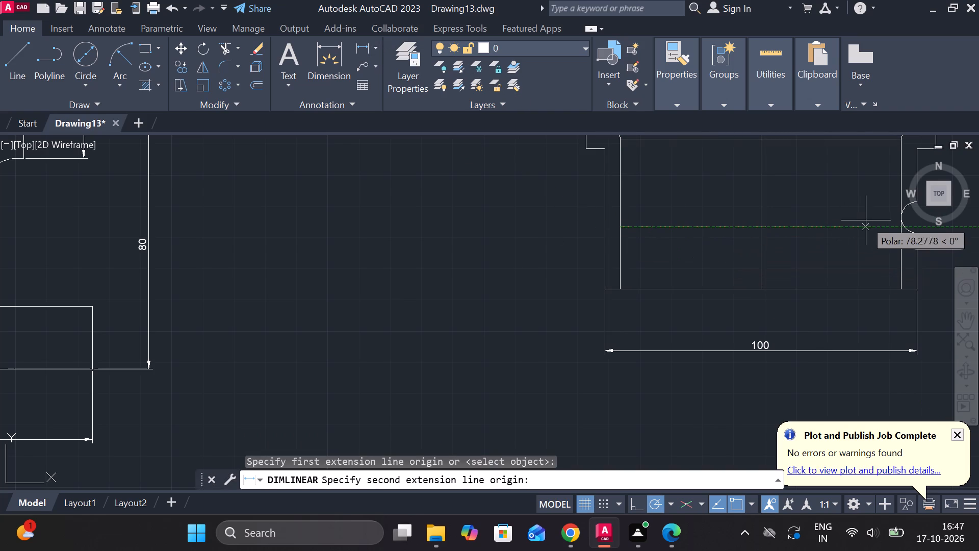
left_click(898, 227)
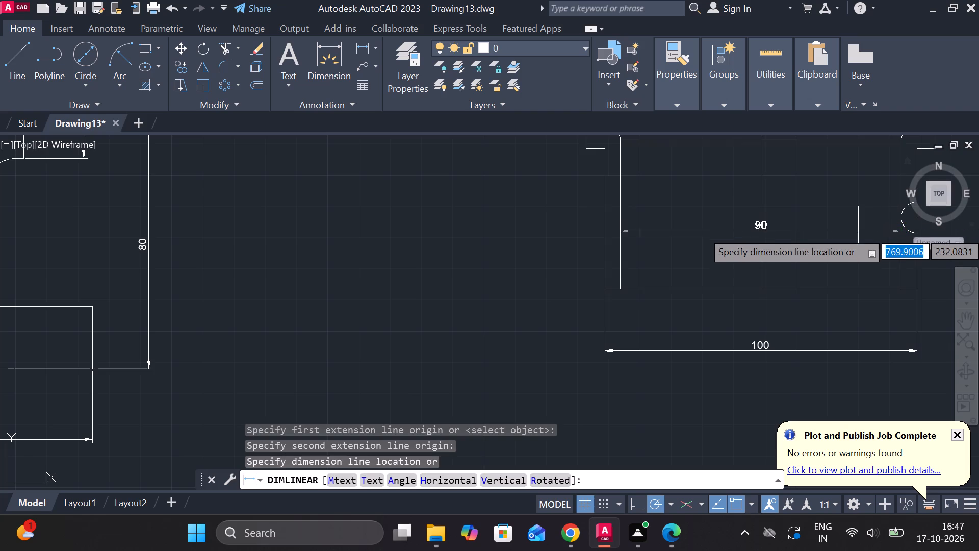
left_click(823, 252)
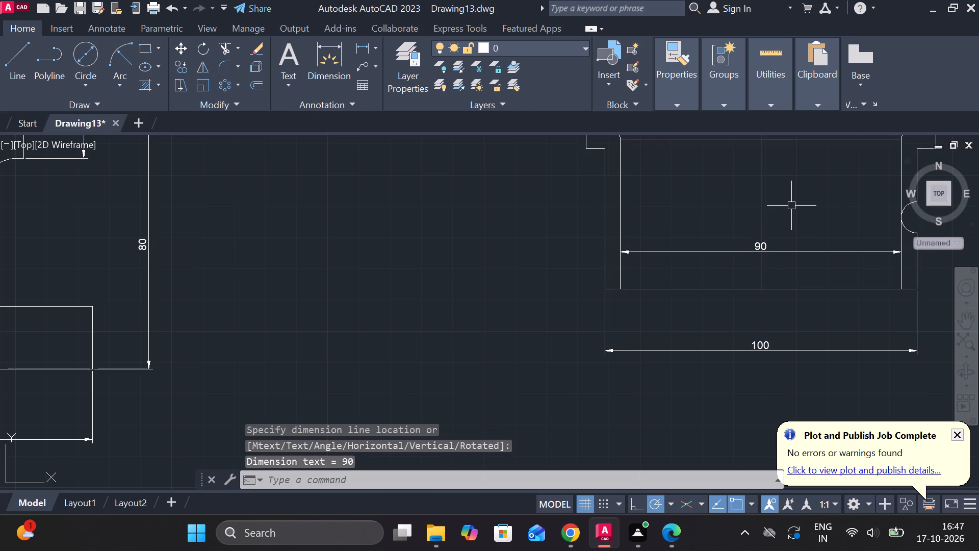
Add a vertical linear dimension from the flange's top edge to the horizontal line beneath it, right of the centre line.
scroll(417, 190, "down", 1)
scroll(679, 160, "up", 2)
scroll(673, 167, "down", 1)
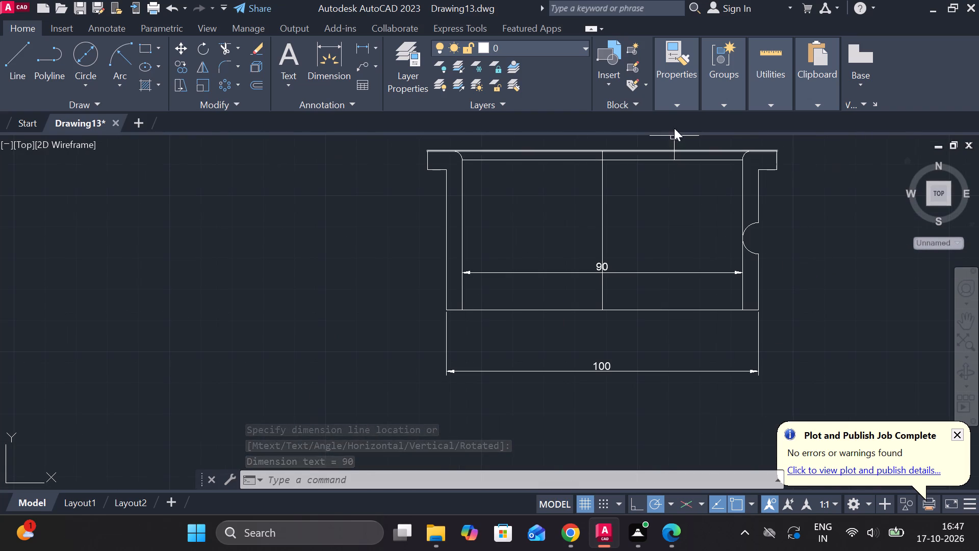
scroll(668, 142, "up", 2)
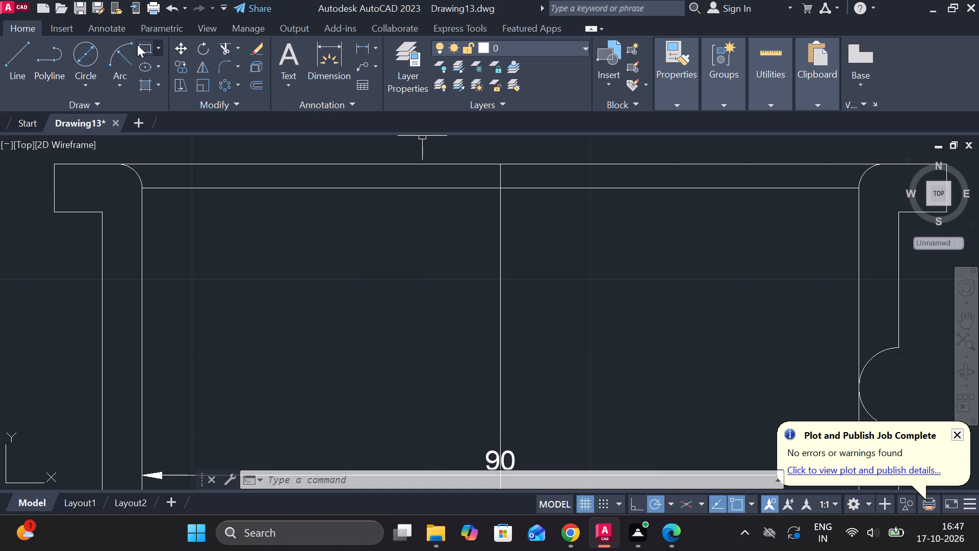
left_click(360, 45)
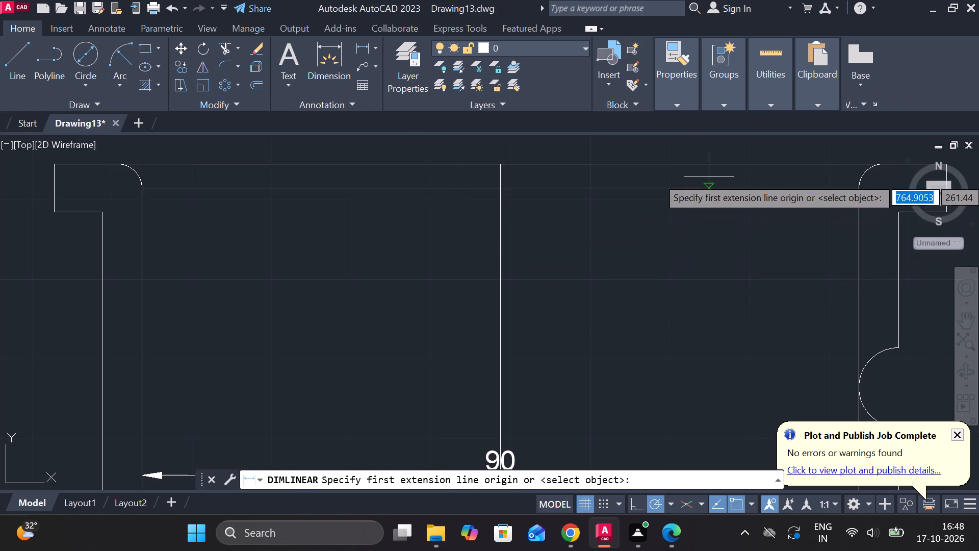
left_click(700, 168)
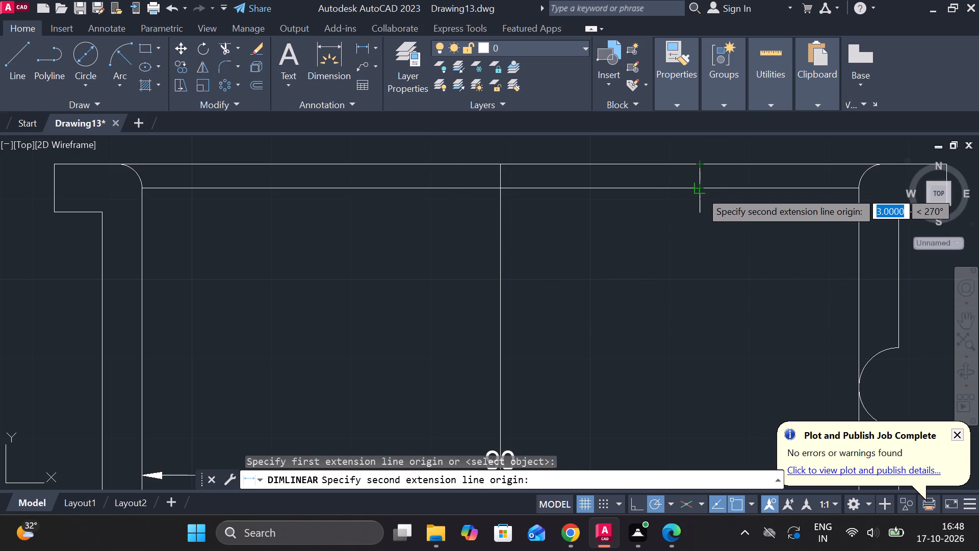
left_click(700, 191)
left_click(705, 222)
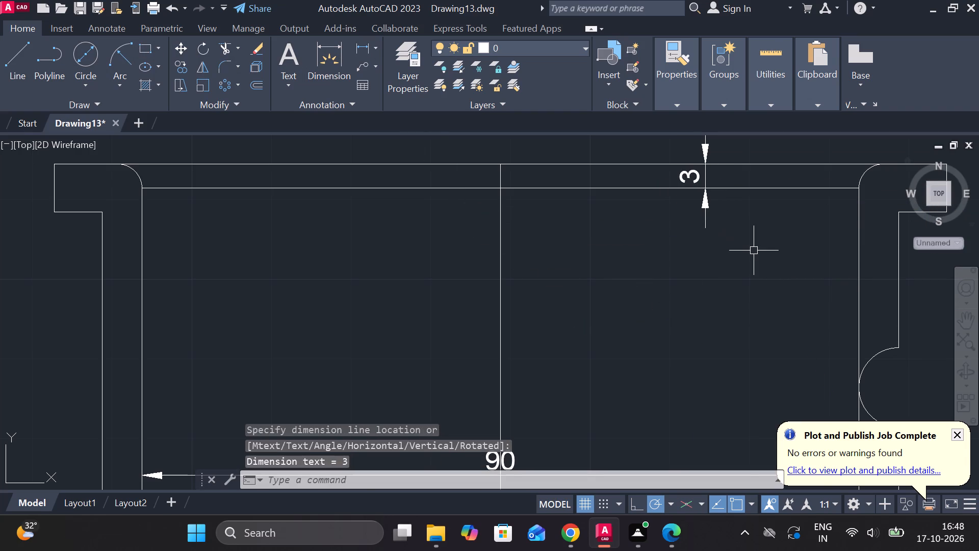
Add a linear dimension across the flange's full width between its top outer corners, placed above the part.
scroll(762, 254, "down", 2)
scroll(871, 256, "up", 1)
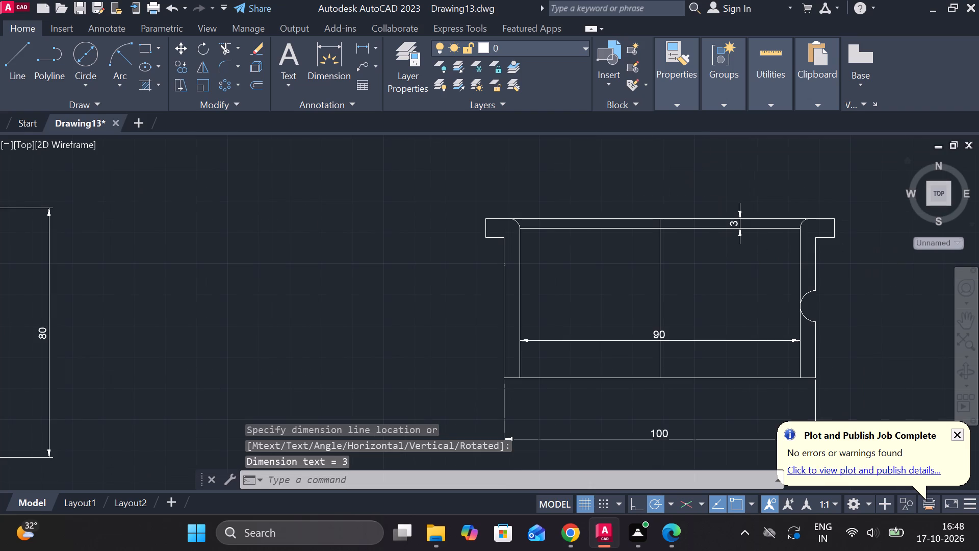
scroll(871, 256, "down", 1)
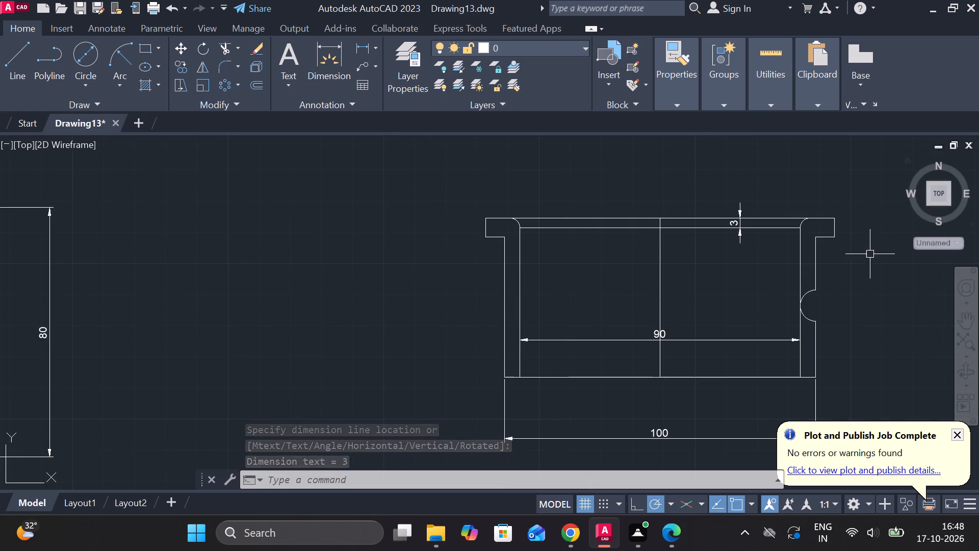
left_click(367, 48)
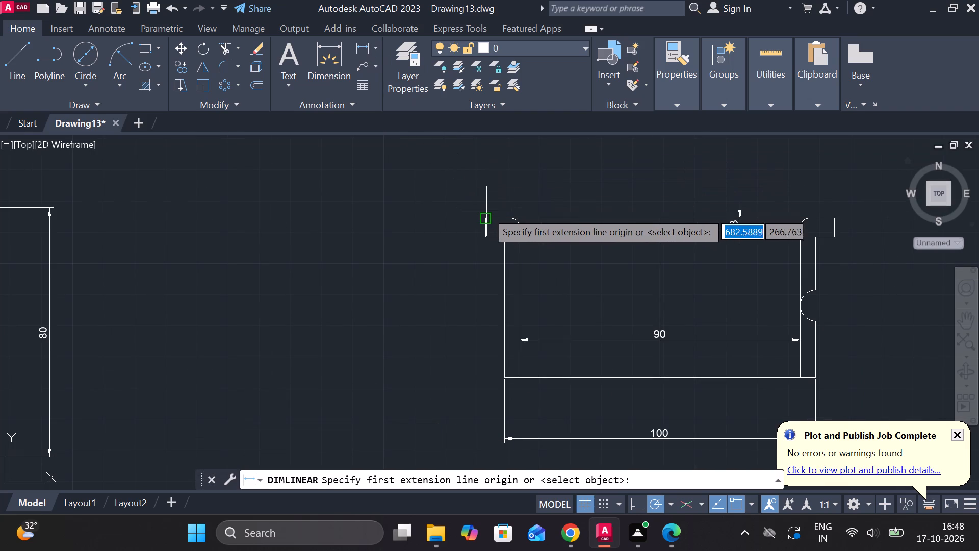
left_click(487, 214)
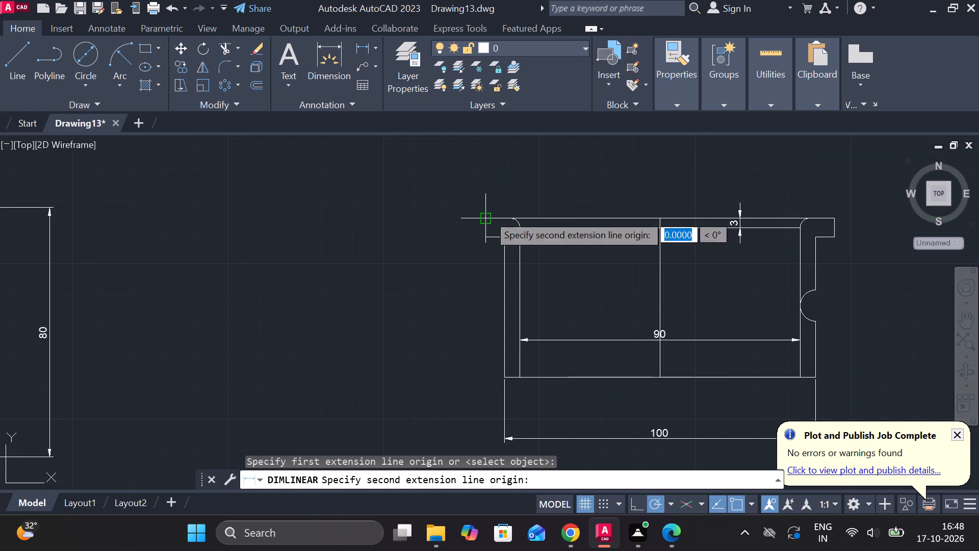
left_click(834, 219)
left_click(809, 189)
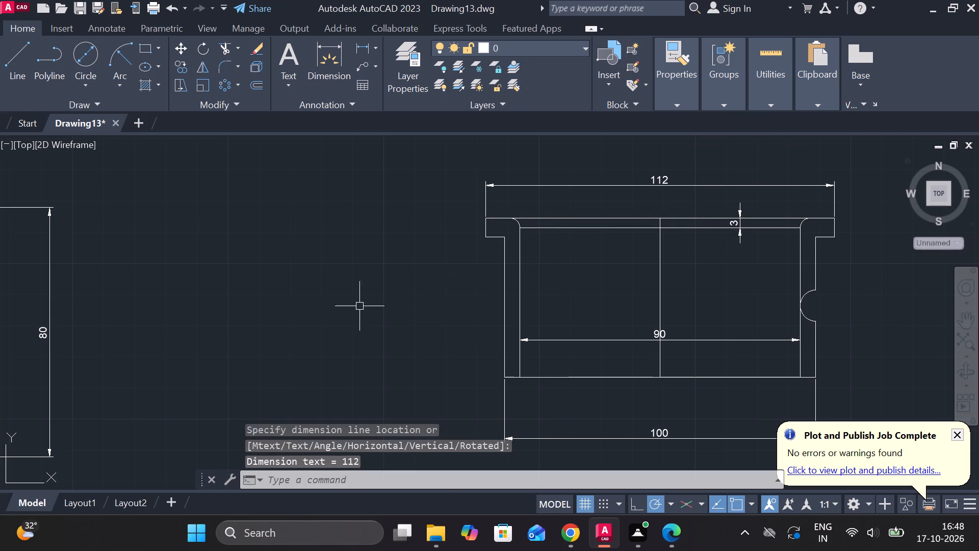
Add a vertical linear dimension for the flange's thickness at its left end, placed to the left of the part.
left_click(362, 51)
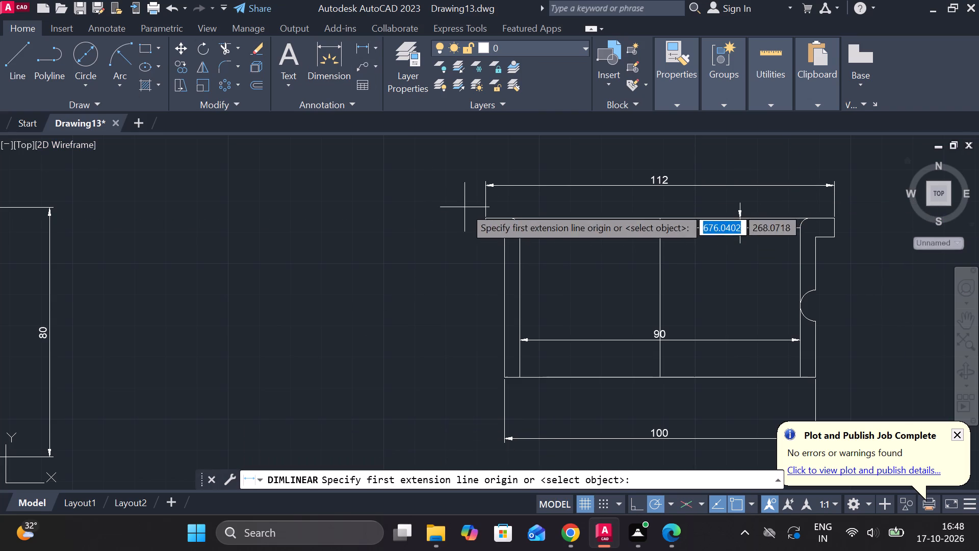
left_click(485, 216)
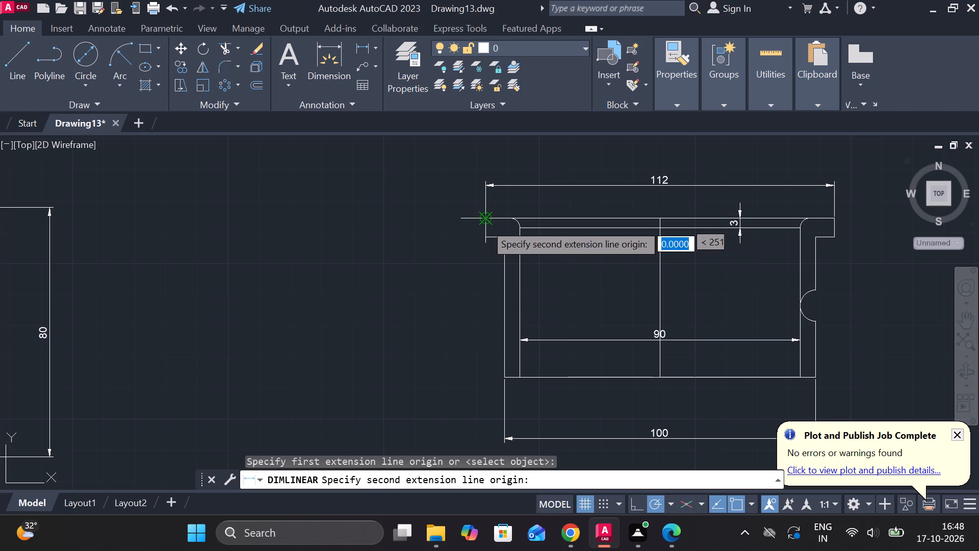
left_click(486, 239)
left_click(454, 237)
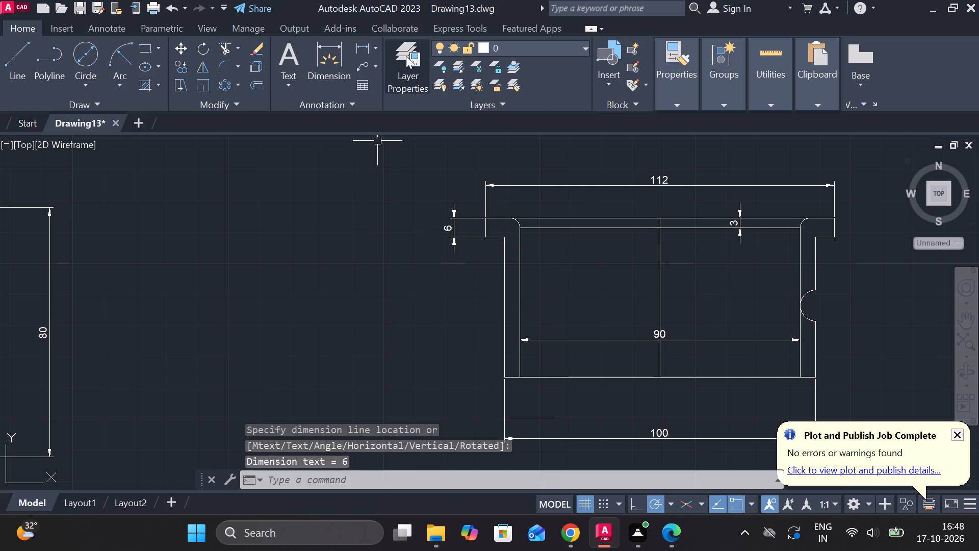
Dimension the left outer wall's height from the flange underside to the bottom edge, aligned with the flange thickness dimension.
left_click(358, 50)
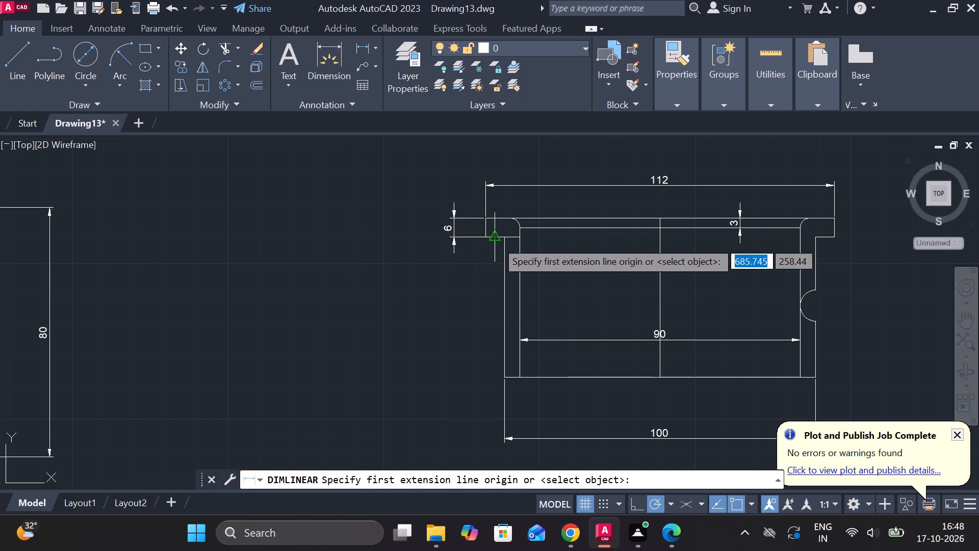
left_click(507, 239)
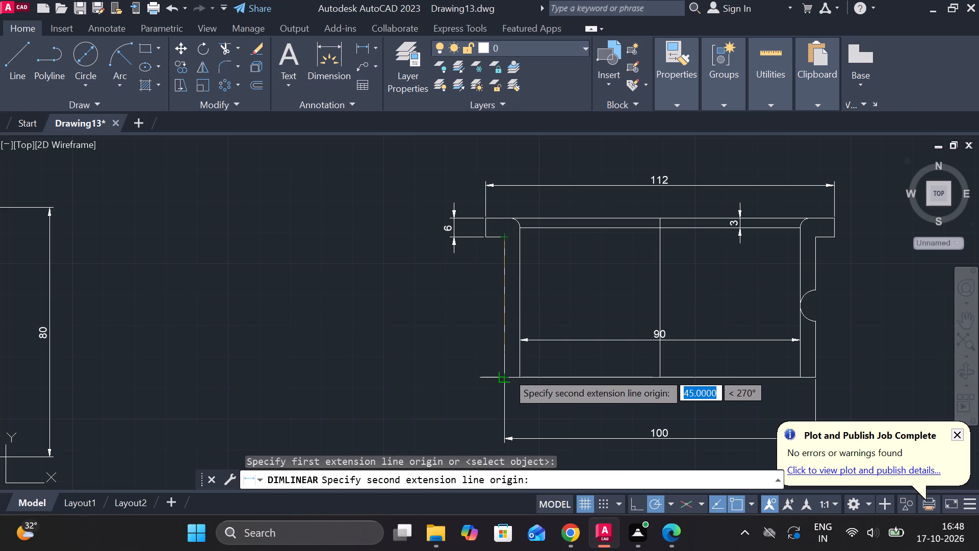
left_click(507, 372)
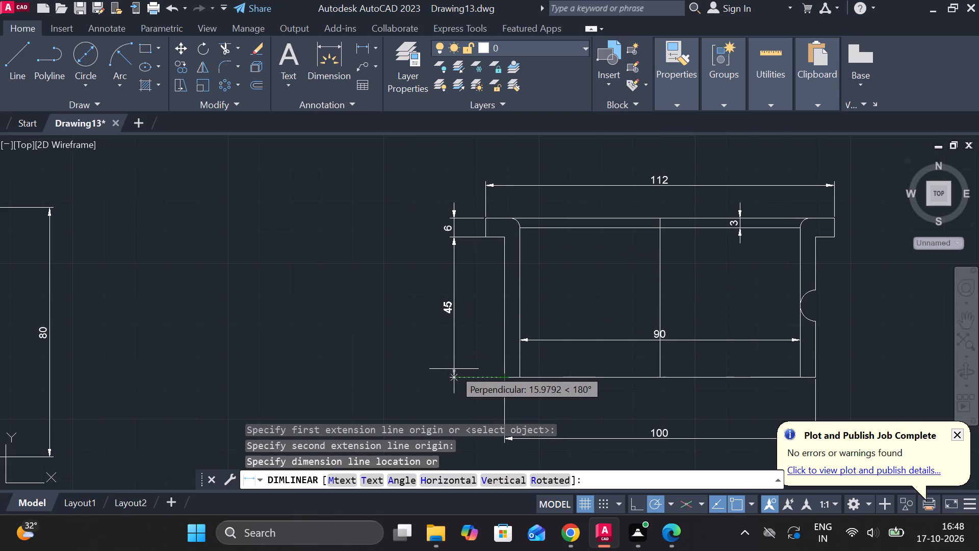
left_click(454, 369)
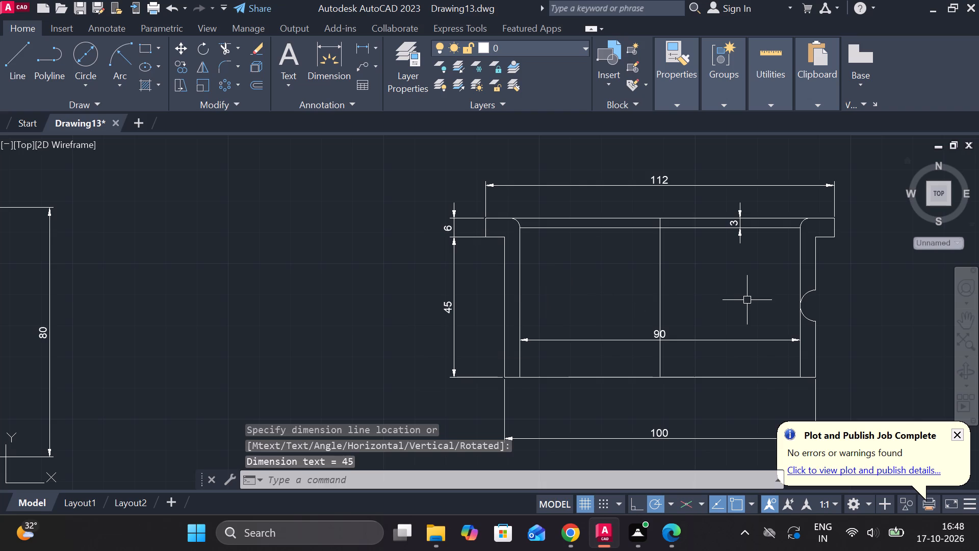
Insert a diameter symbol before the outer-wall width dimension below the part so that it reads Ø100.
scroll(751, 298, "down", 1)
scroll(817, 291, "up", 2)
scroll(817, 291, "down", 2)
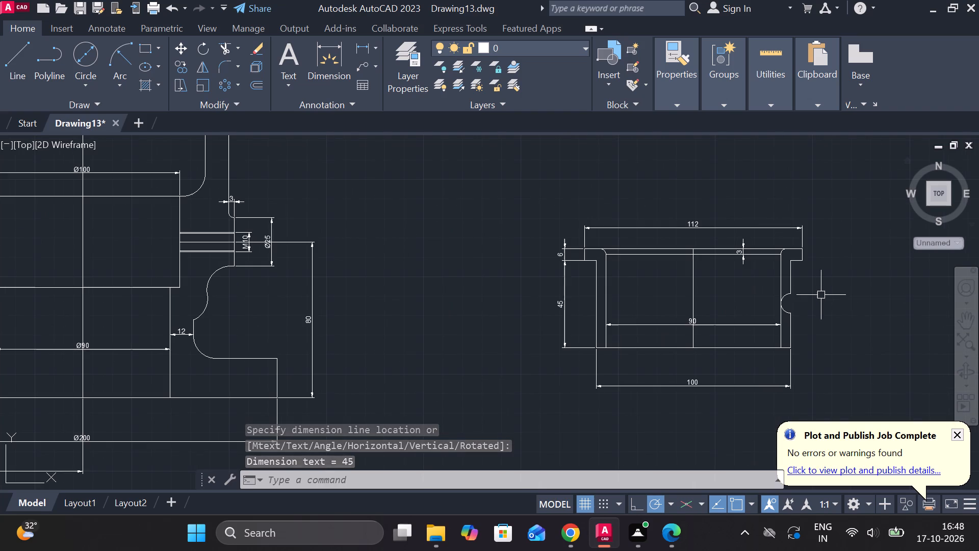
scroll(691, 386, "up", 1)
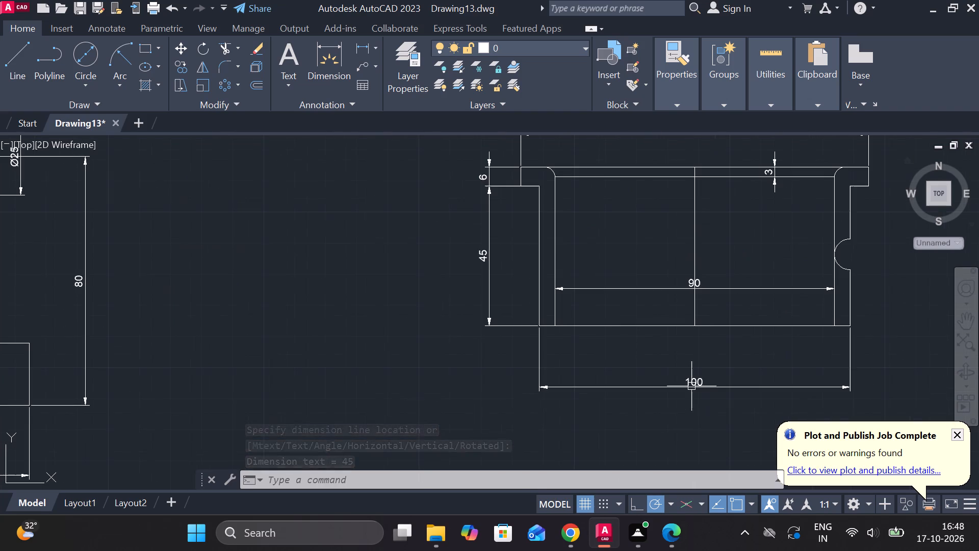
double_click(699, 381)
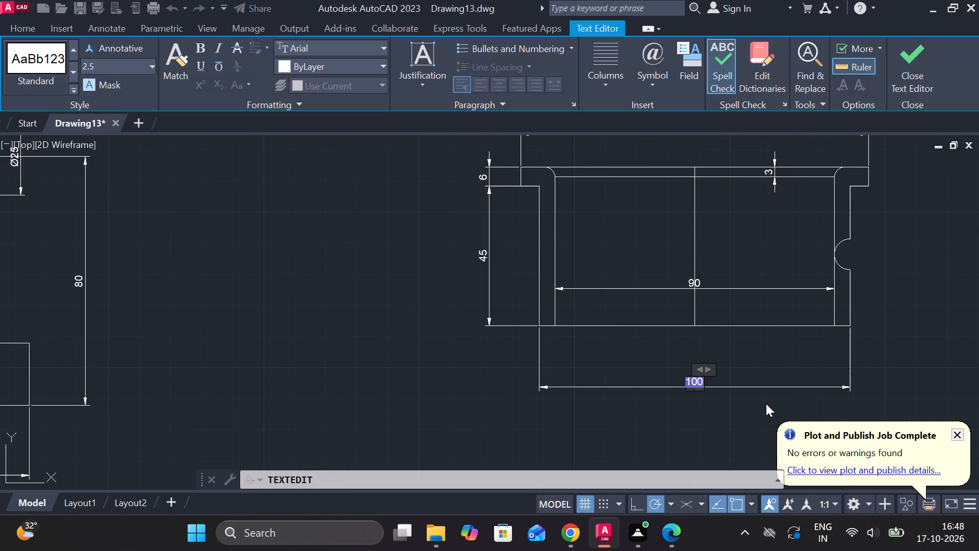
key("Left")
left_click(663, 86)
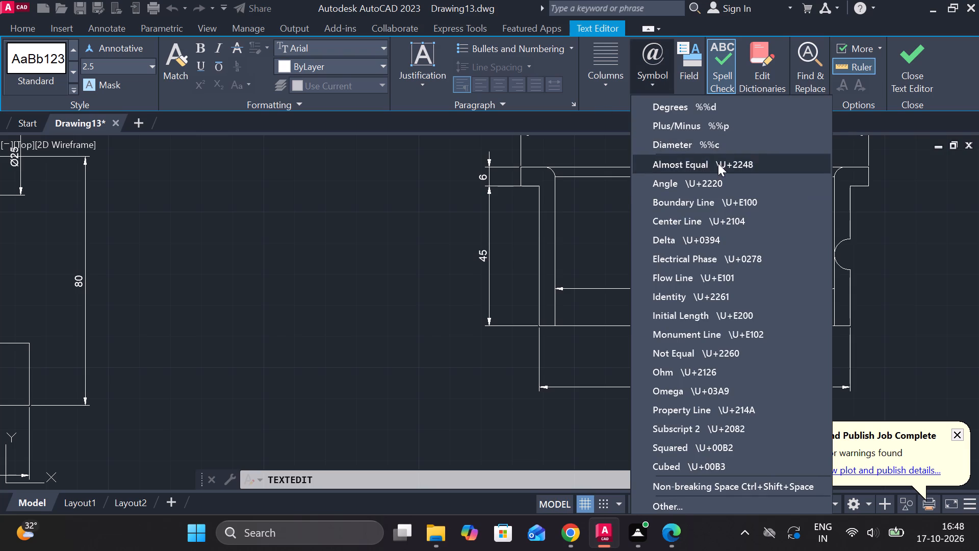
left_click(679, 147)
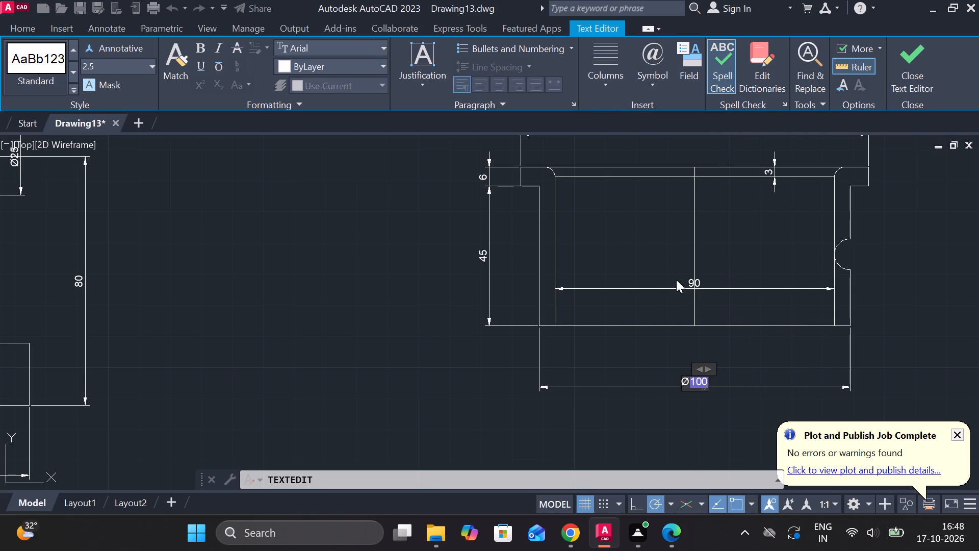
double_click(697, 280)
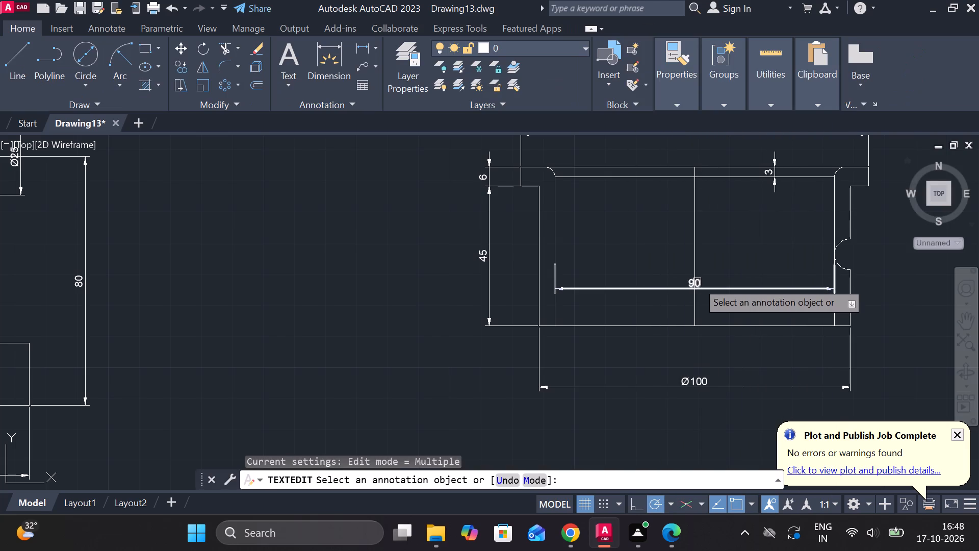
Insert a diameter symbol before the inner-wall width dimension so that it reads Ø90.
double_click(697, 282)
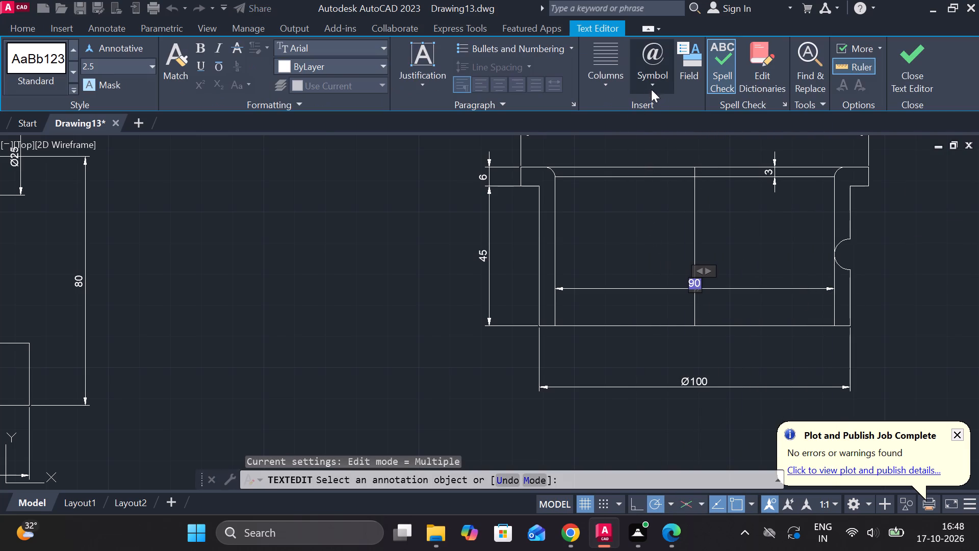
left_click(656, 87)
left_click(685, 144)
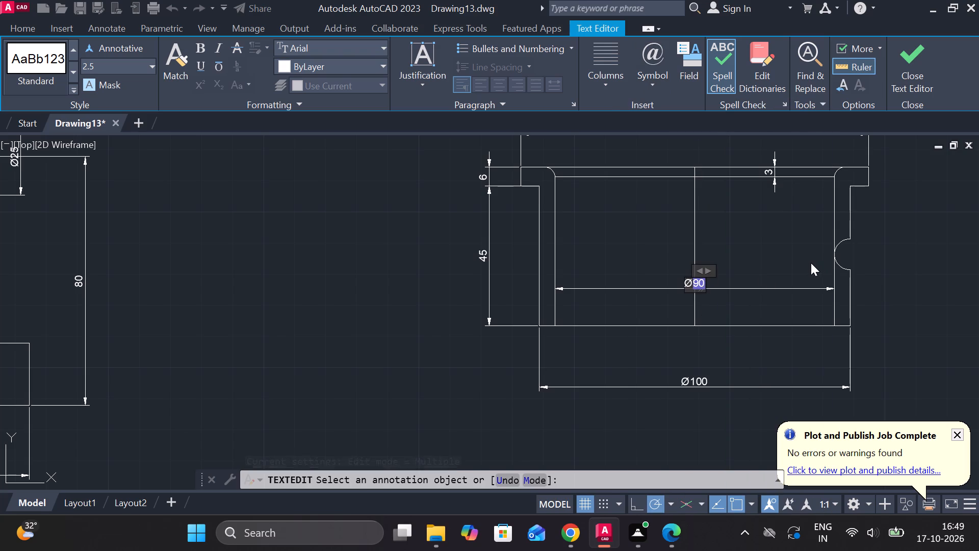
Insert a diameter symbol before the flange width dimension above the part so that it reads Ø112, and finish the text edit.
scroll(752, 217, "down", 1)
scroll(745, 163, "up", 2)
double_click(664, 159)
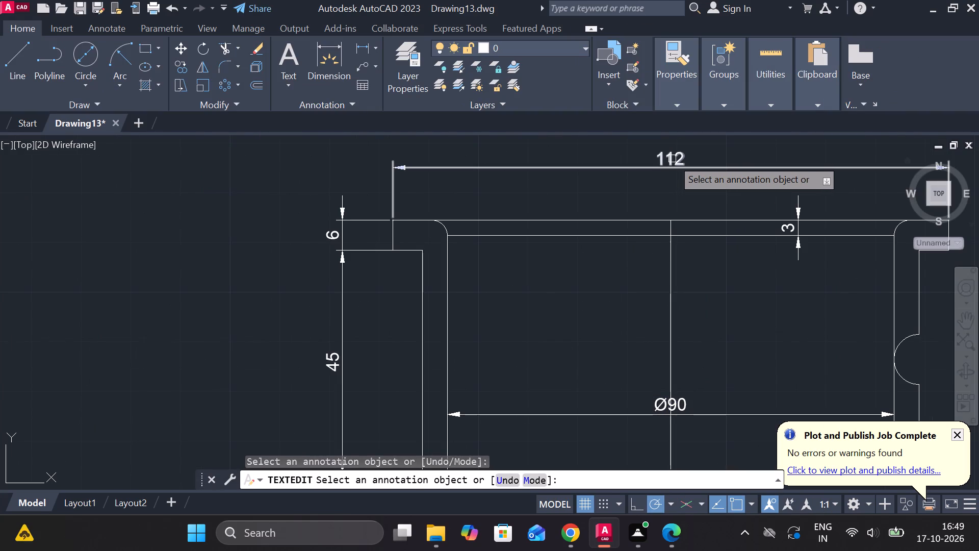
double_click(672, 159)
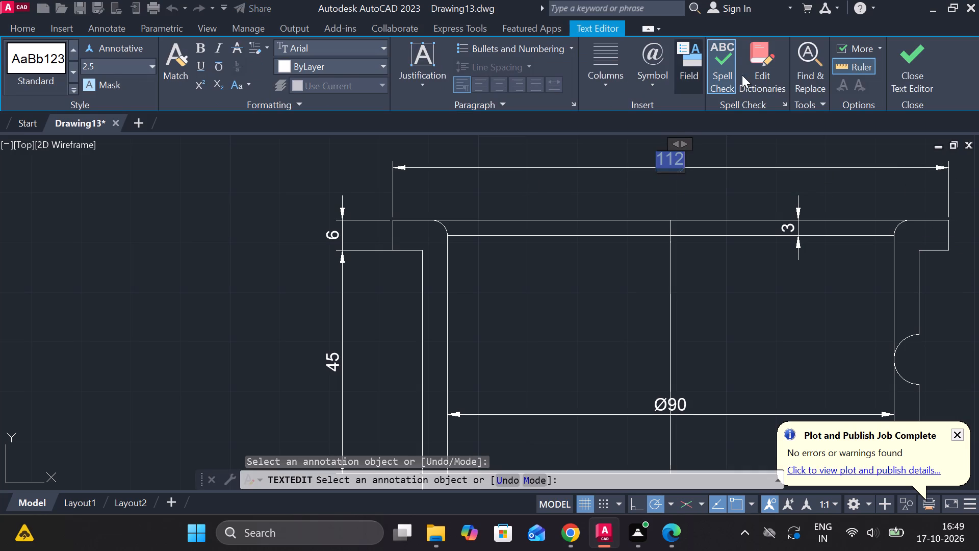
left_click(659, 160)
left_click(653, 149)
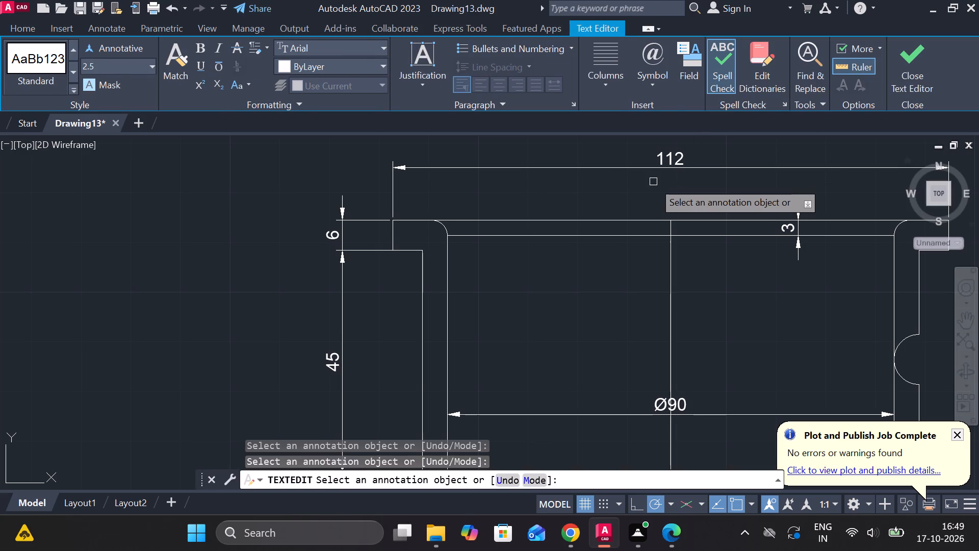
double_click(675, 155)
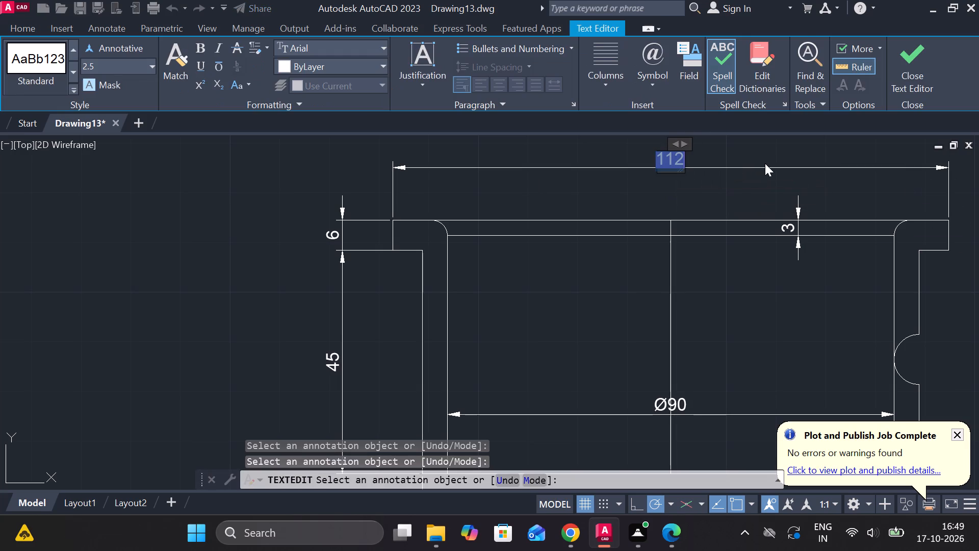
key("Left")
key("Left")
key("Left")
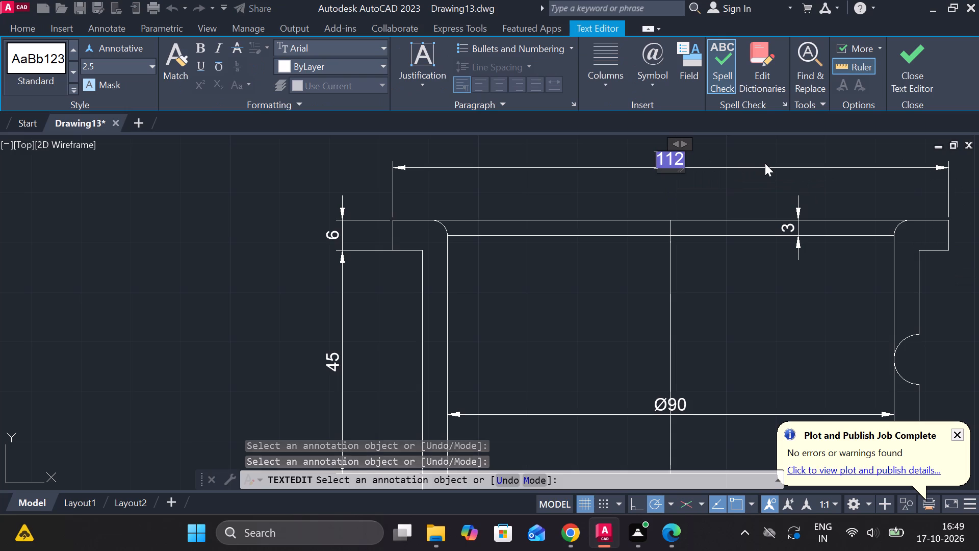
left_click(655, 78)
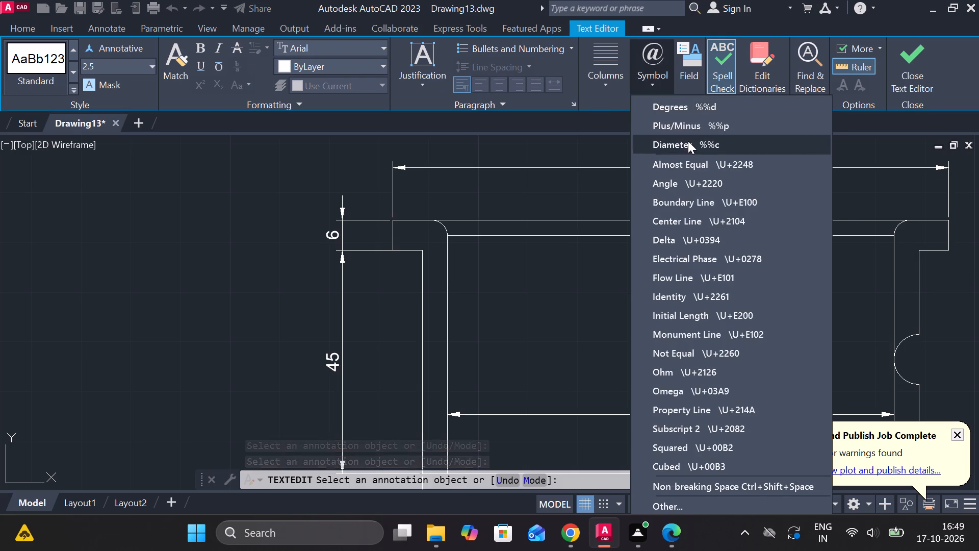
left_click(688, 141)
scroll(746, 260, "down", 2)
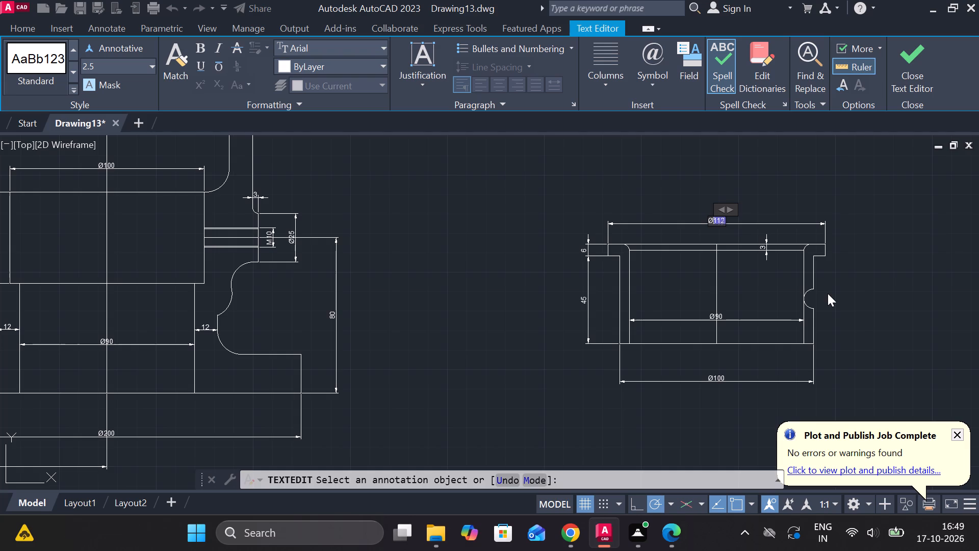
scroll(828, 293, "down", 2)
scroll(849, 301, "up", 3)
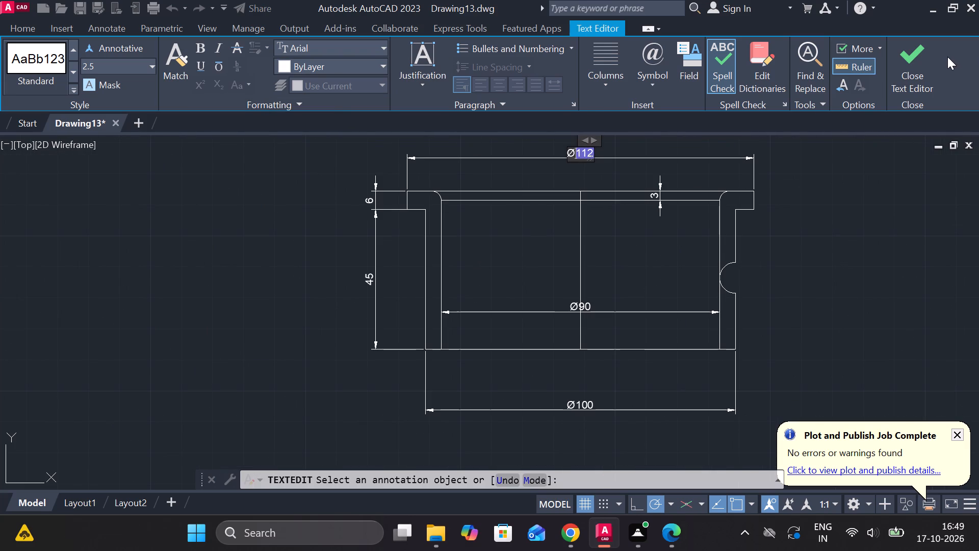
left_click(917, 66)
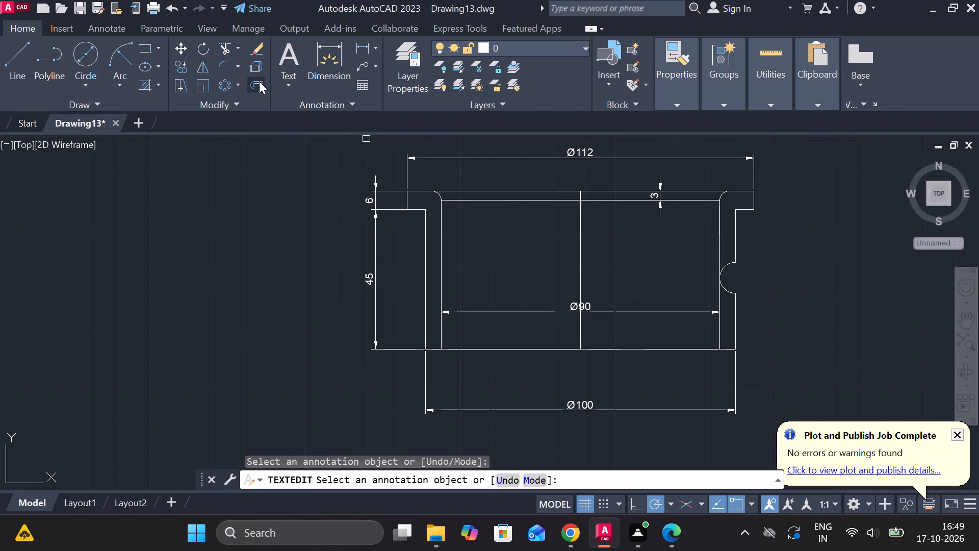
Add a diameter dimension to the semicircular groove arc, placed outside the wall to the lower right of the groove.
left_click(373, 48)
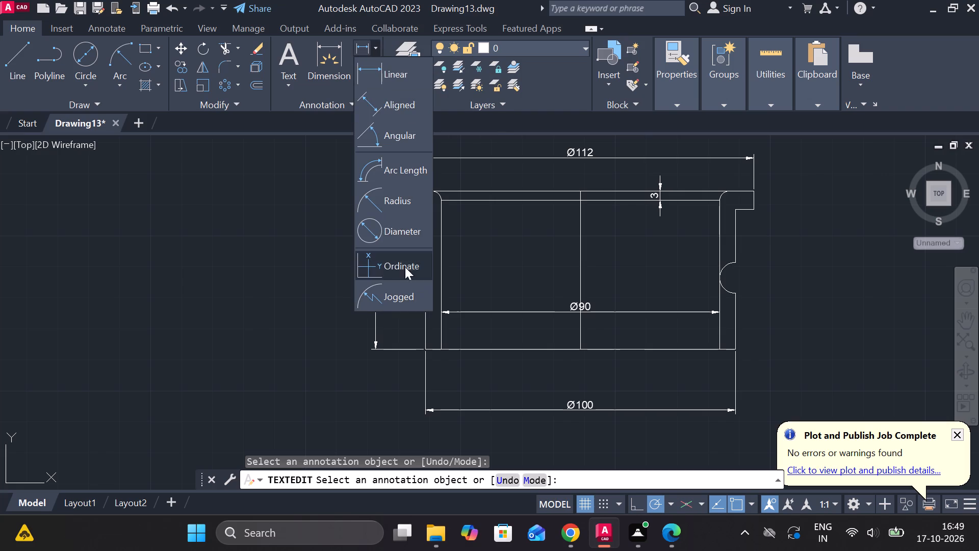
left_click(391, 229)
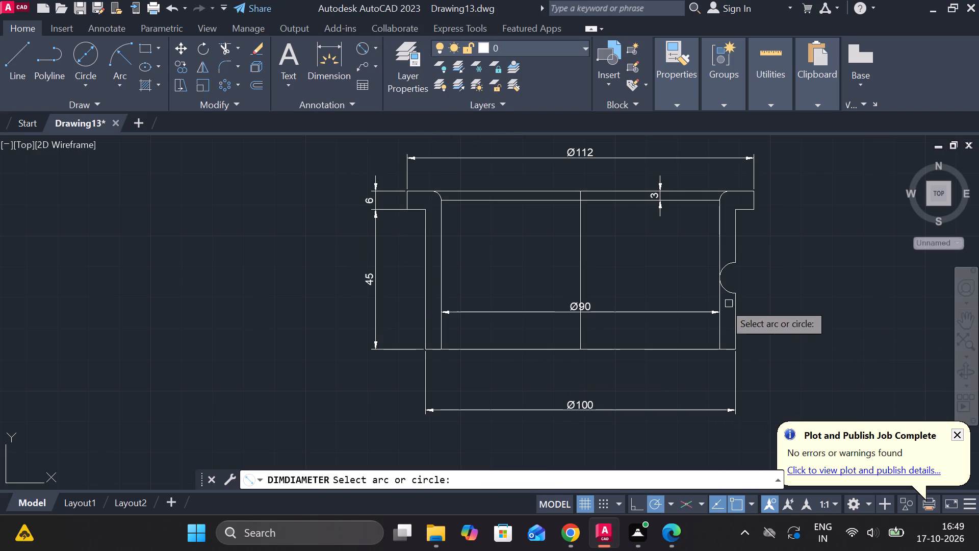
left_click(730, 289)
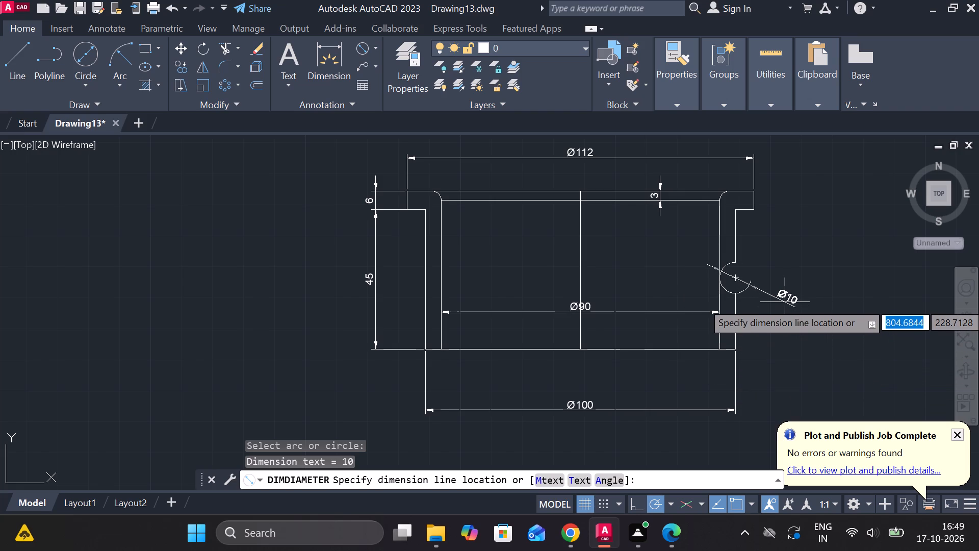
double_click(785, 308)
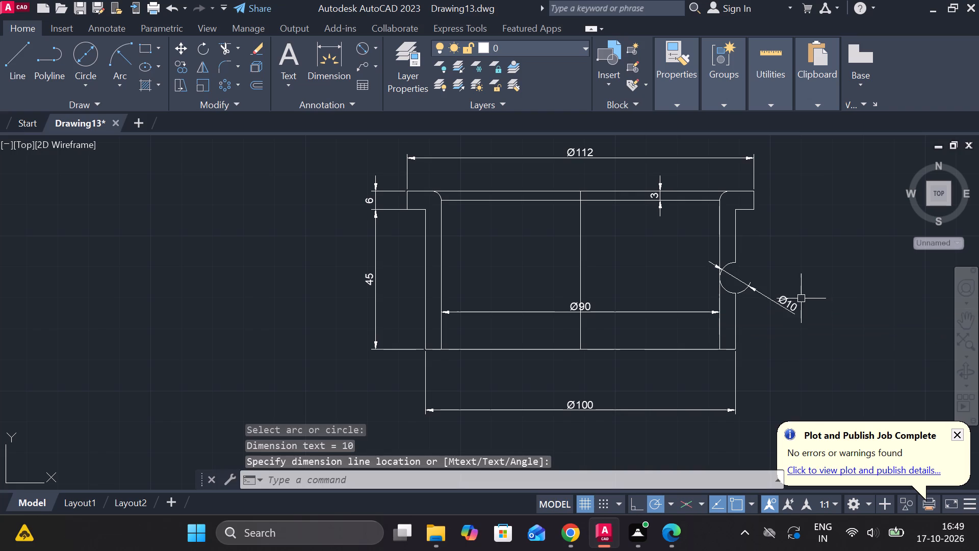
Add the line TO SUIT above the Ø10 value in the groove's diameter dimension text.
double_click(786, 303)
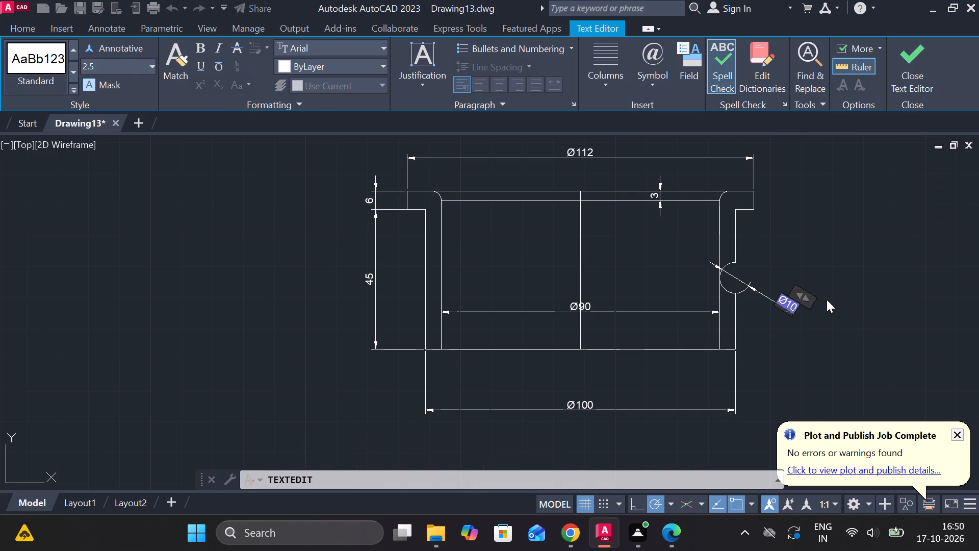
type("TO")
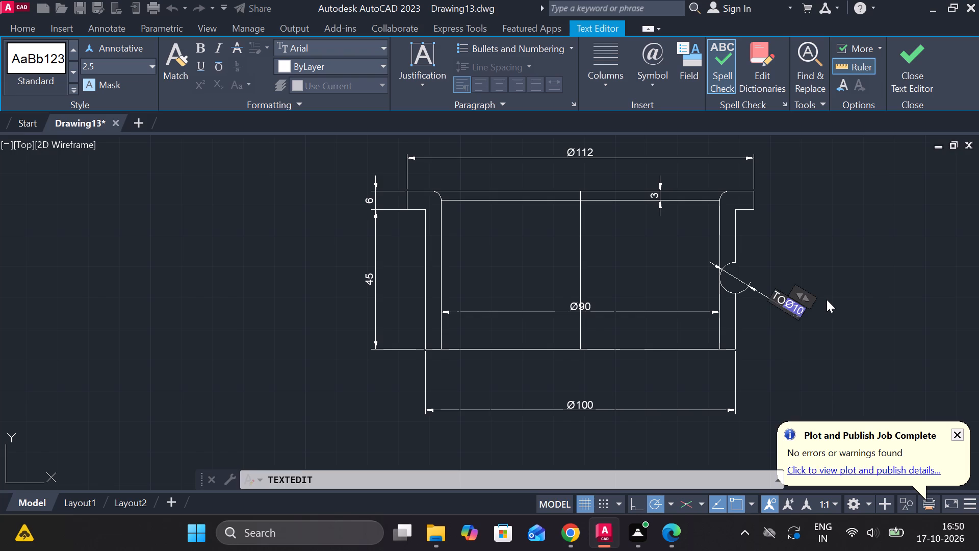
key("space")
type("SU")
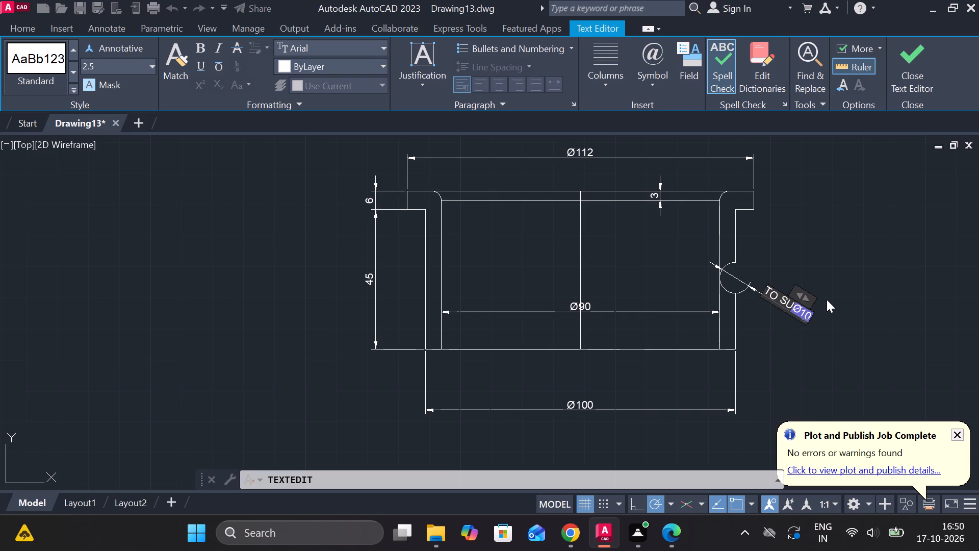
type("IT")
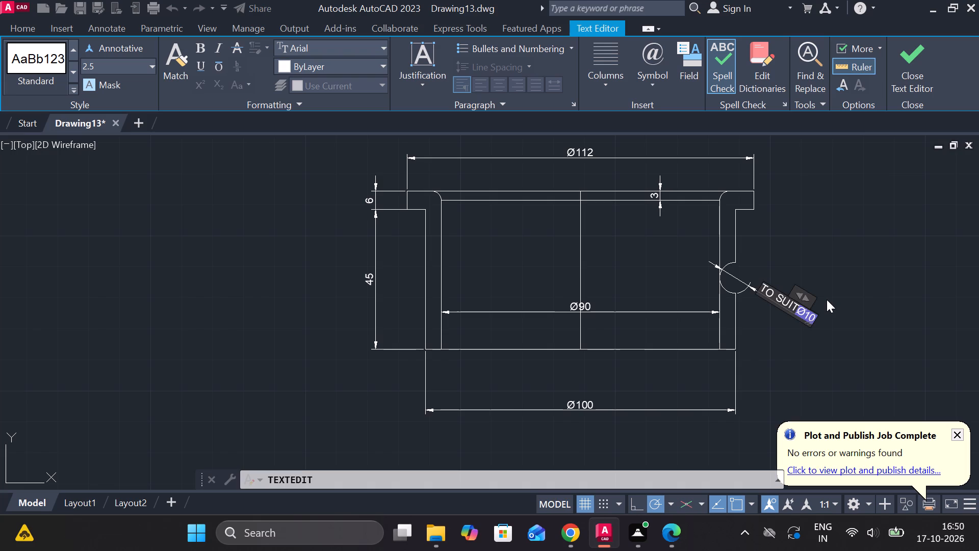
key("Return")
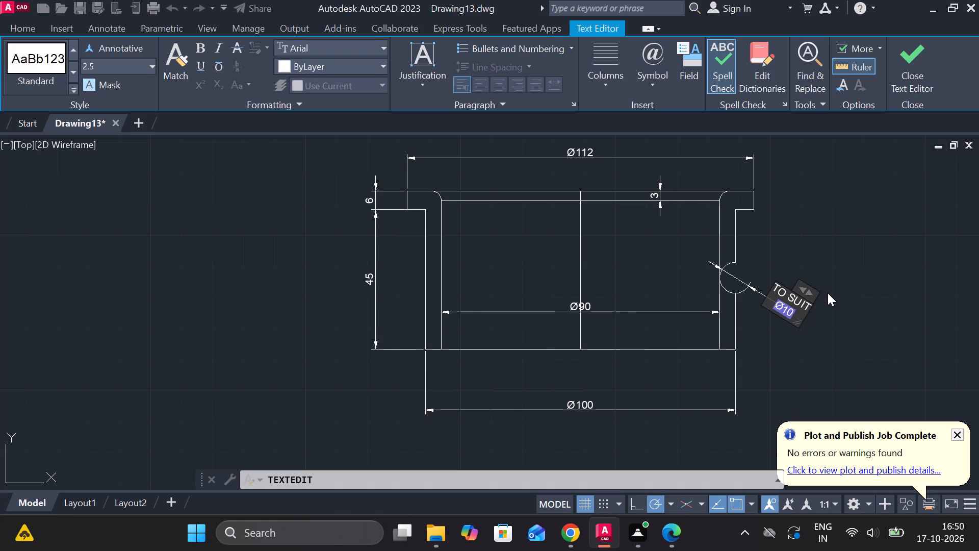
Add the line SET SCREW END below the Ø10 value in the groove's dimension text and finish the edit.
left_click(796, 317)
key("Right")
key("Right")
key("Right")
key("Right")
key("Return")
type("SET")
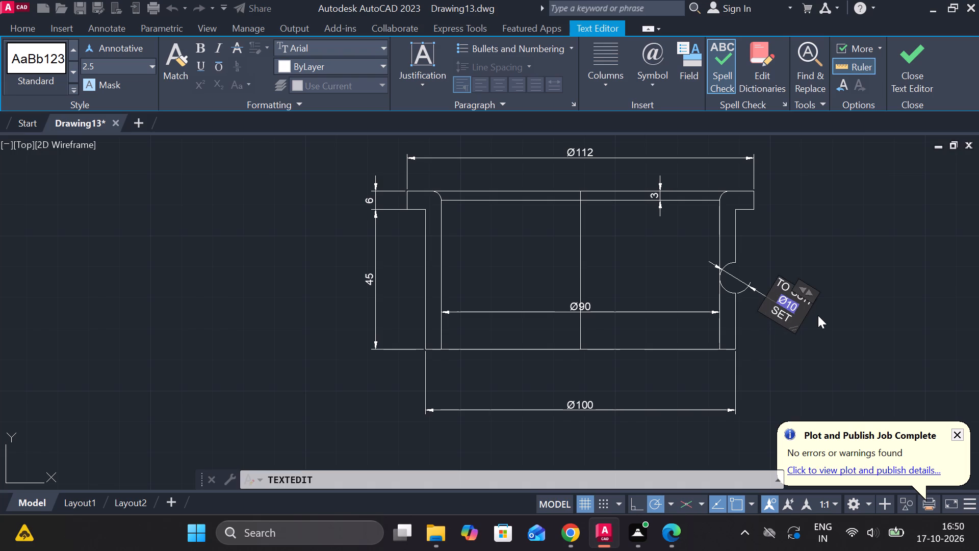
key("space")
type("SCREW")
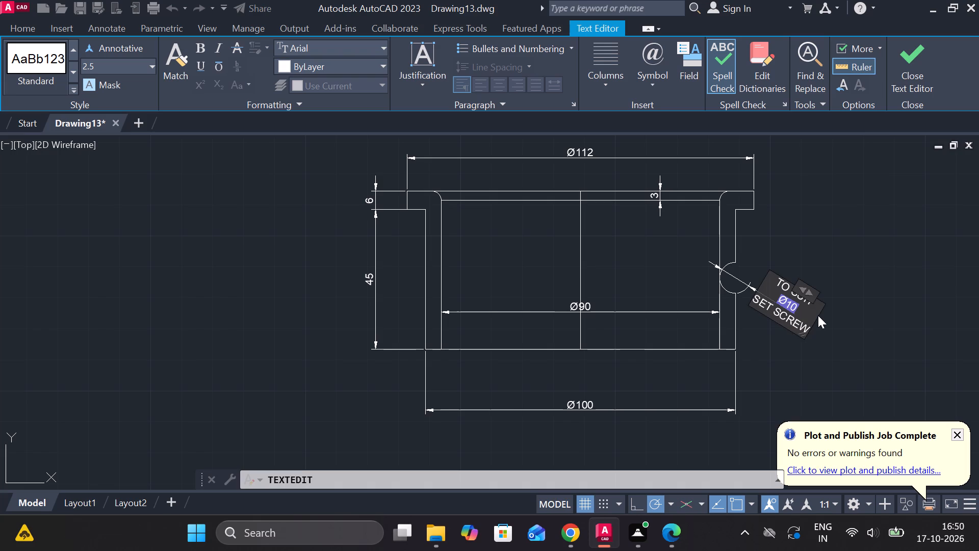
key("space")
key("e")
type("ND")
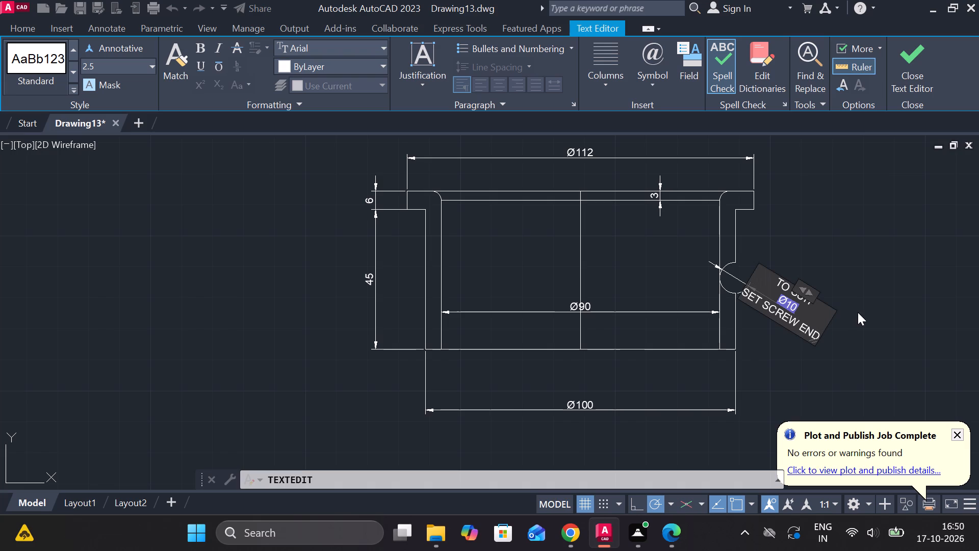
left_click(858, 343)
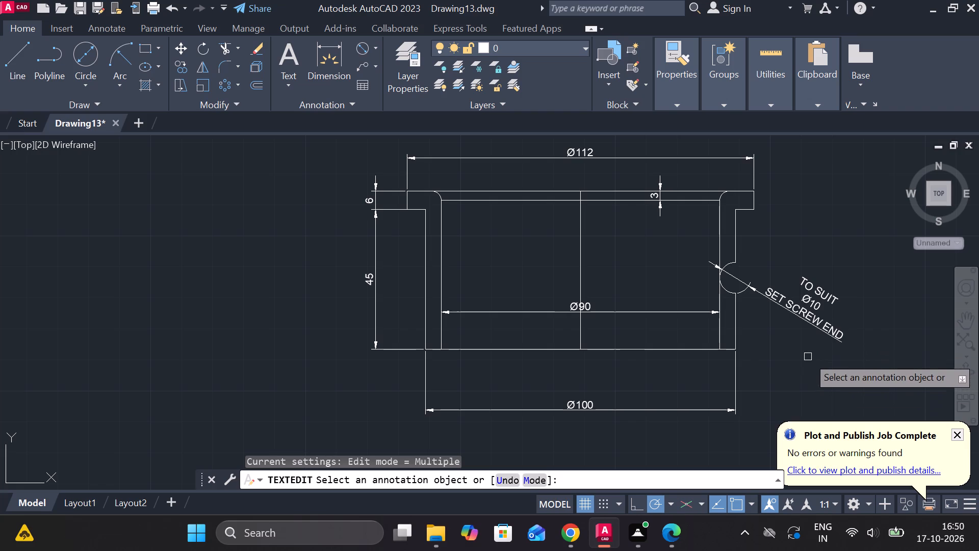
Review the dimensioned flanged part and its groove note alongside the section view.
scroll(808, 346, "down", 2)
scroll(907, 292, "down", 1)
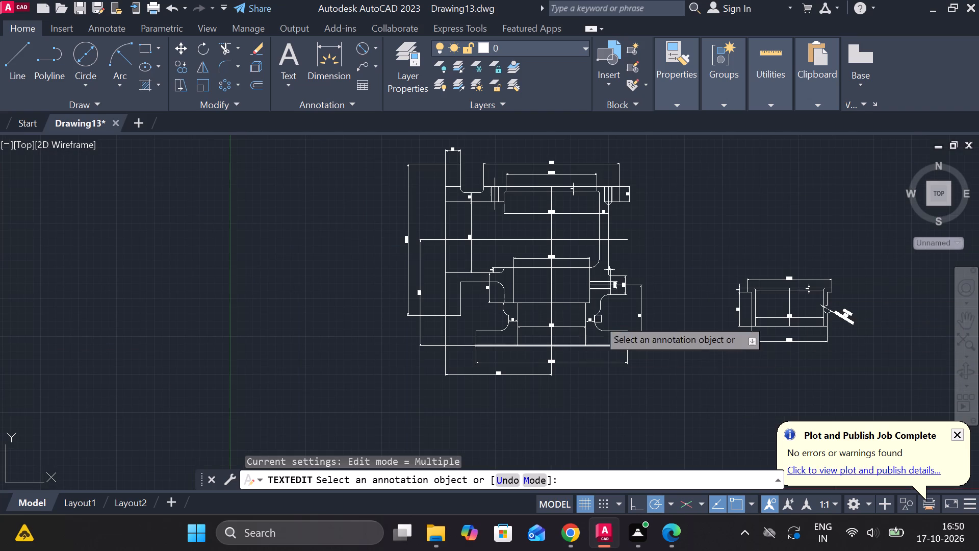
scroll(255, 266, "down", 2)
scroll(484, 263, "up", 3)
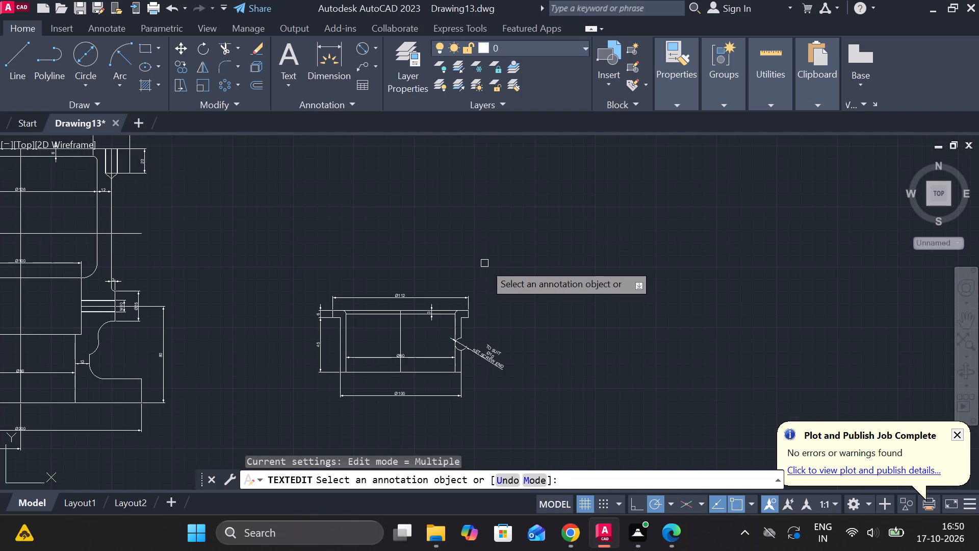
scroll(563, 313, "down", 2)
scroll(311, 324, "up", 3)
scroll(311, 324, "down", 3)
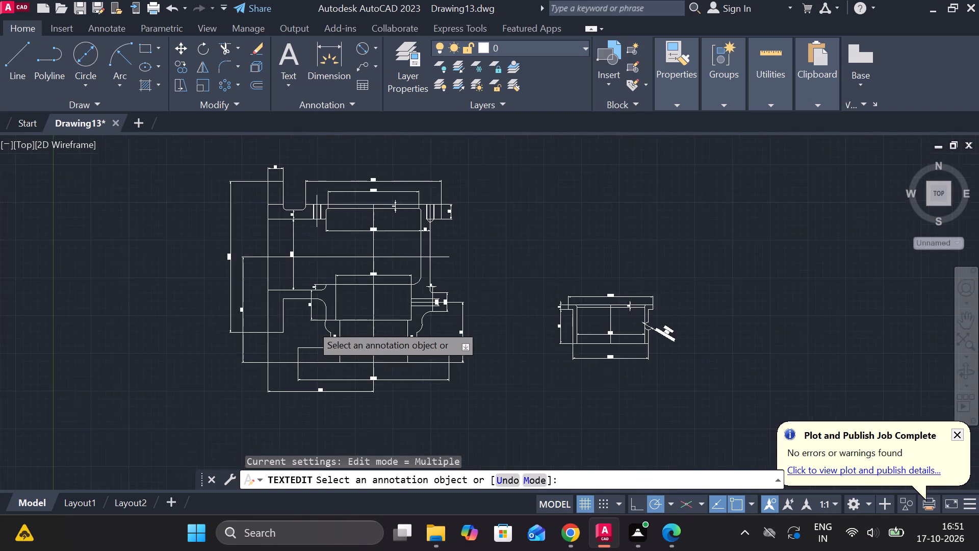
scroll(608, 324, "up", 2)
scroll(473, 338, "up", 3)
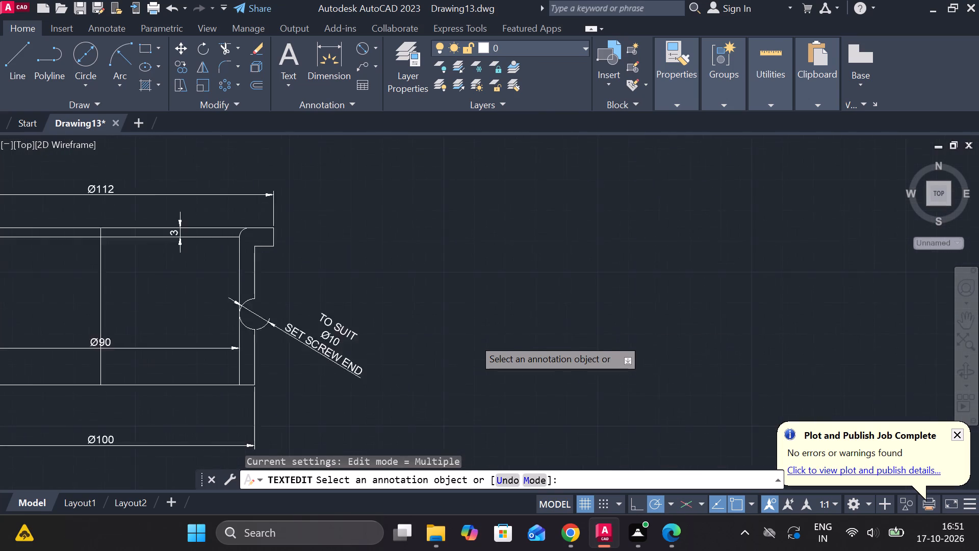
scroll(473, 338, "down", 4)
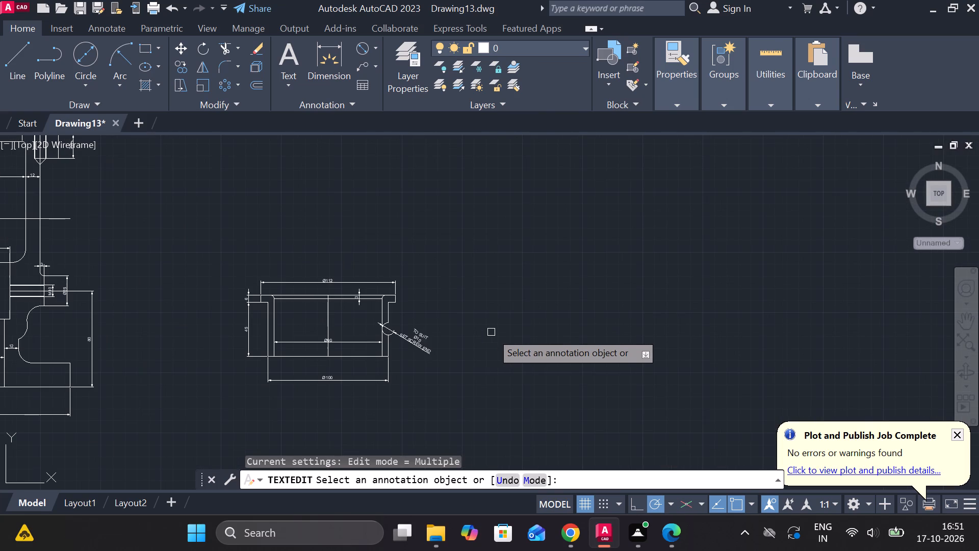
scroll(492, 331, "up", 2)
scroll(492, 331, "down", 2)
scroll(396, 307, "down", 2)
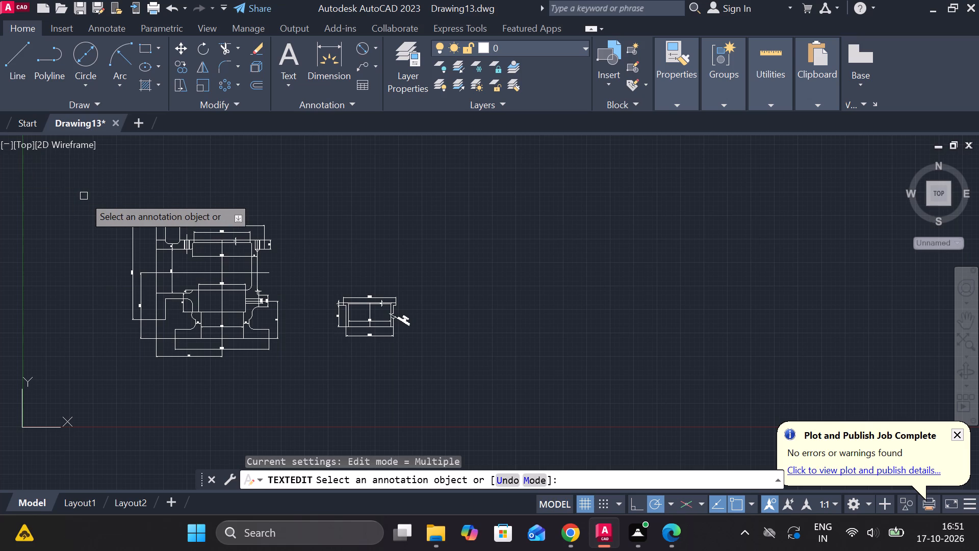
Move the section view and the flanged part together about 190 units horizontally toward the vertical axis.
key("Escape")
left_click_drag(84, 196, 87, 203)
left_click_drag(110, 232, 212, 350)
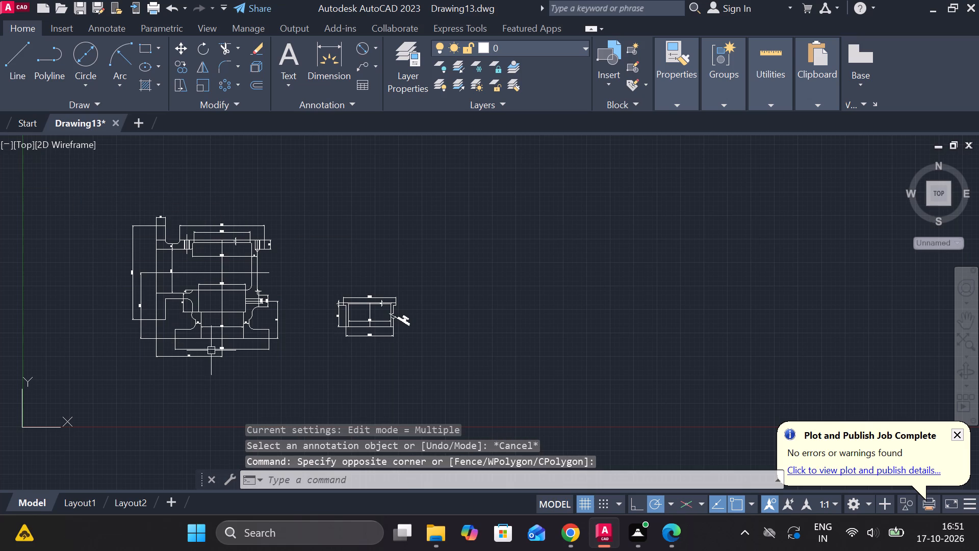
left_click(94, 190)
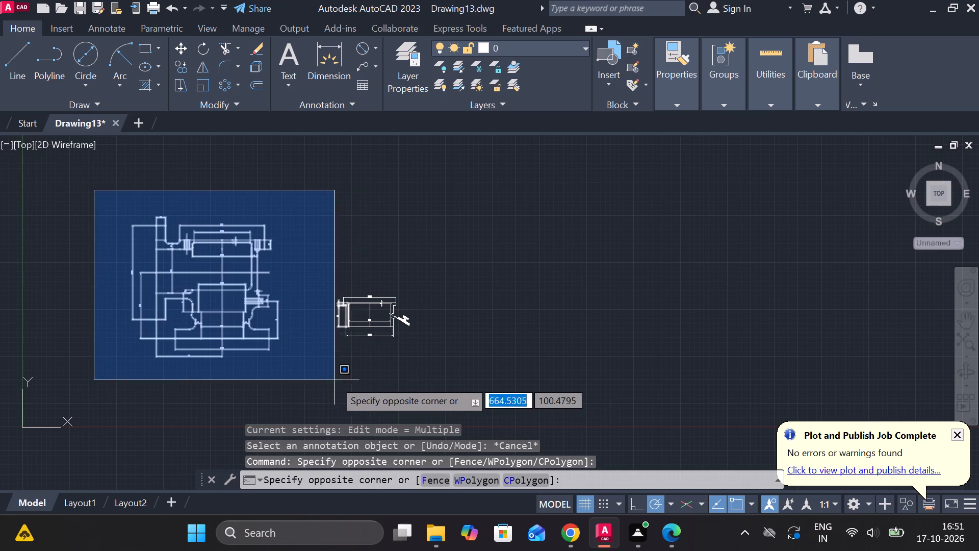
left_click(426, 382)
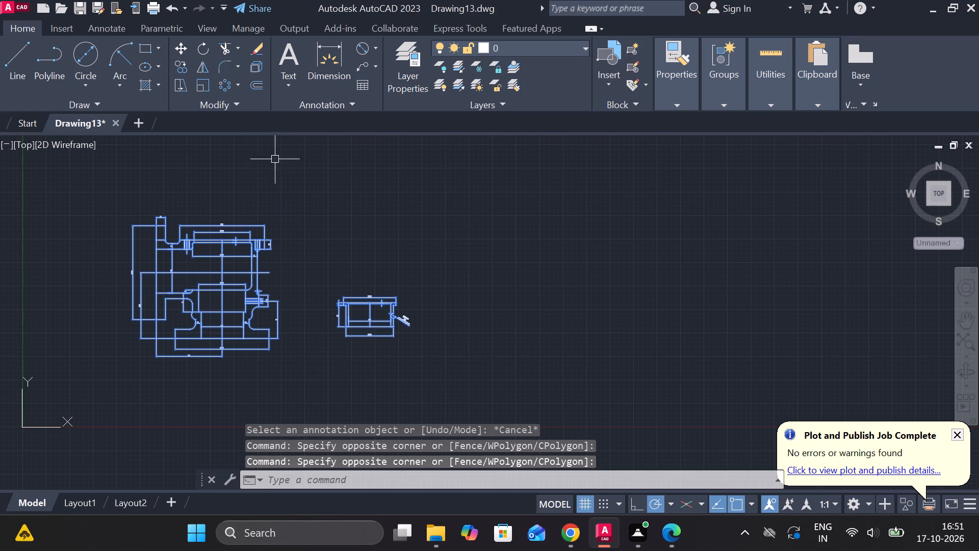
left_click(177, 43)
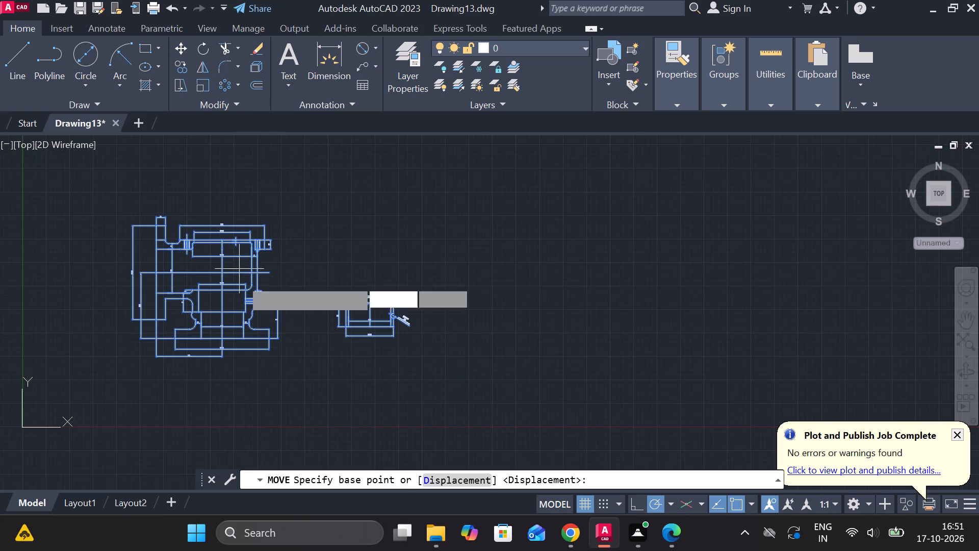
left_click(226, 281)
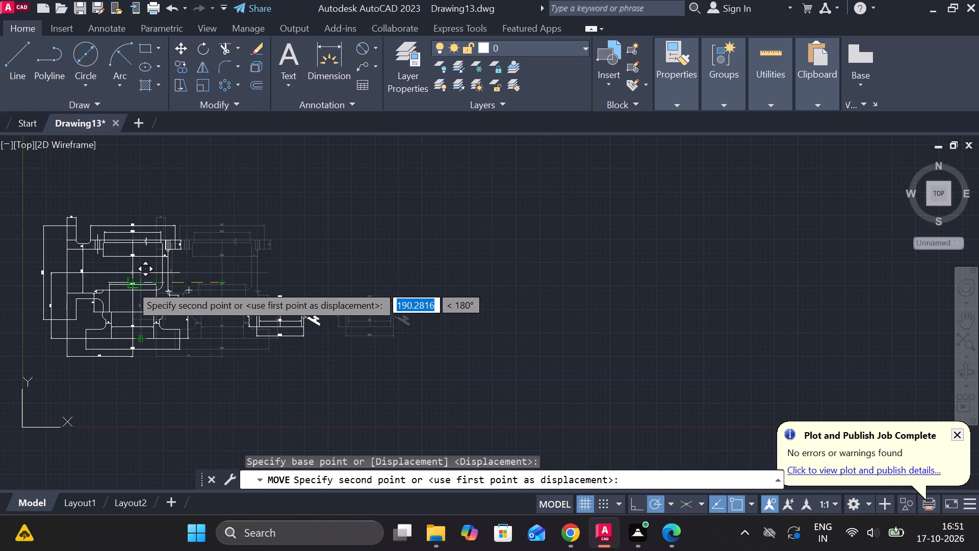
left_click(131, 285)
Correct the diameter text of the section view's uppermost wide flange dimension to Ø190.
scroll(462, 269, "up", 1)
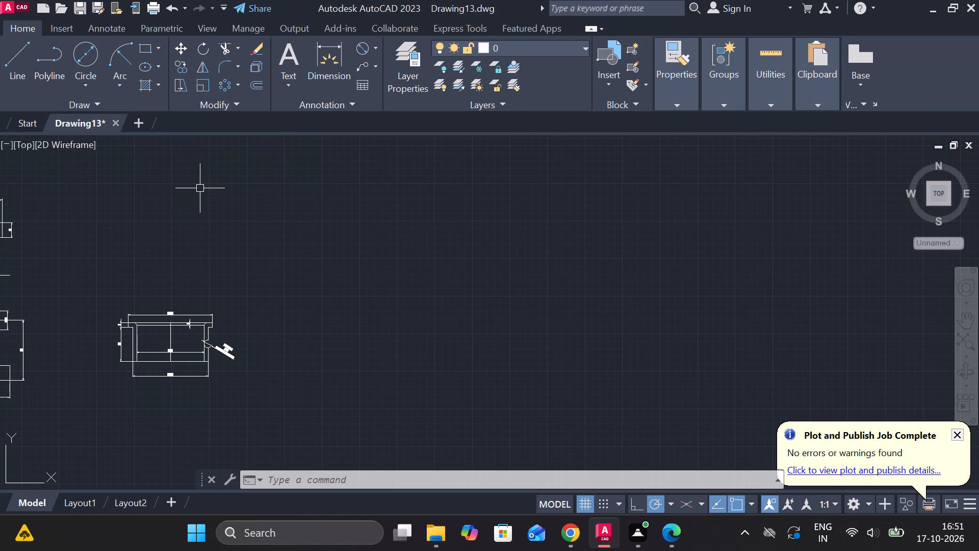
scroll(165, 185, "down", 1)
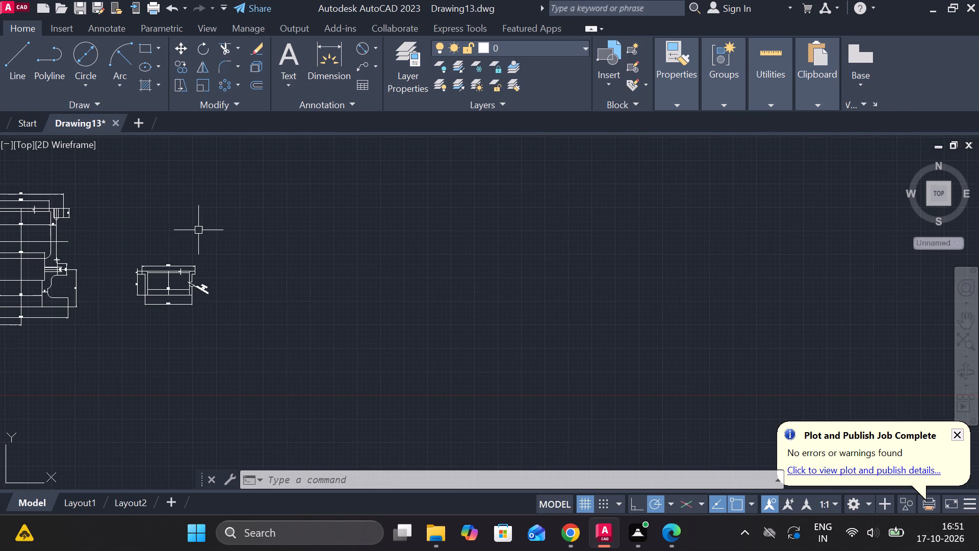
scroll(200, 228, "down", 3)
scroll(123, 227, "up", 4)
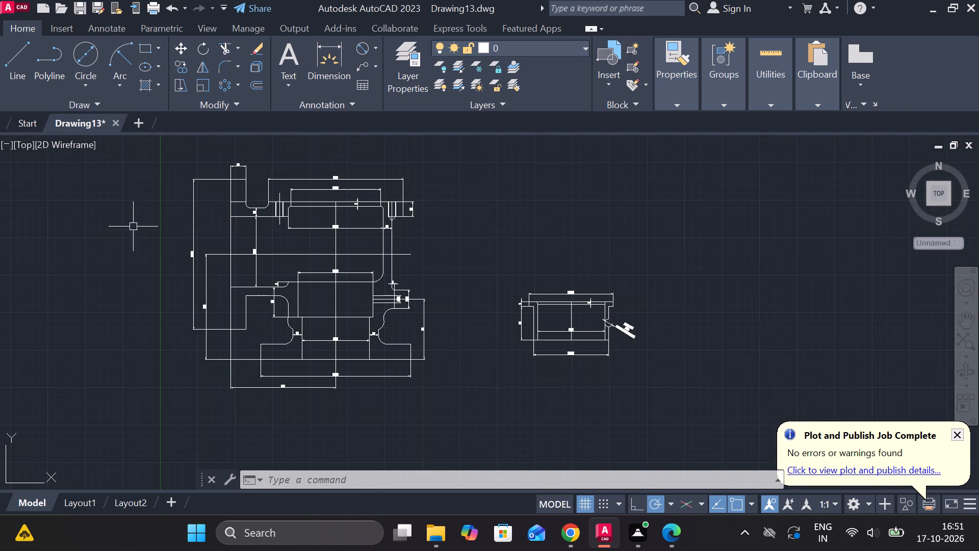
scroll(337, 152, "up", 3)
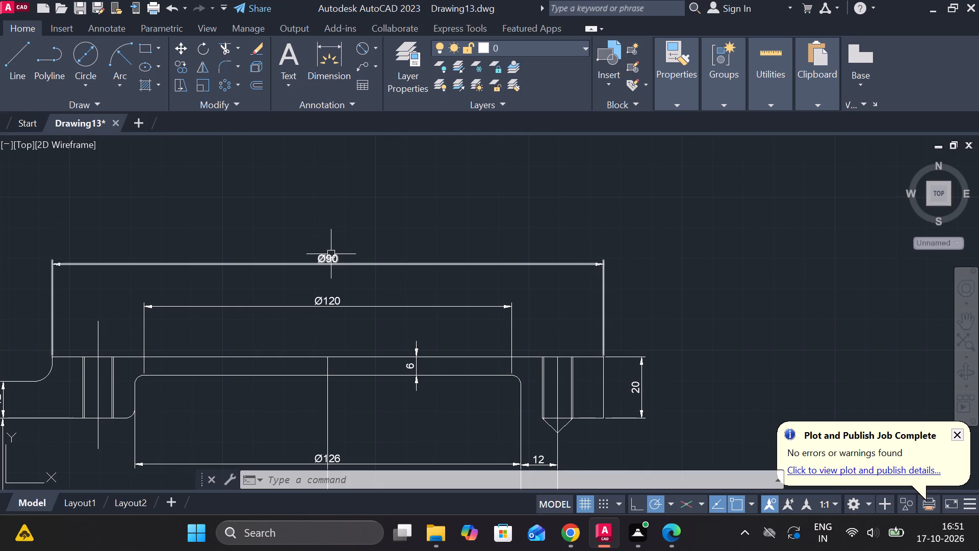
double_click(331, 254)
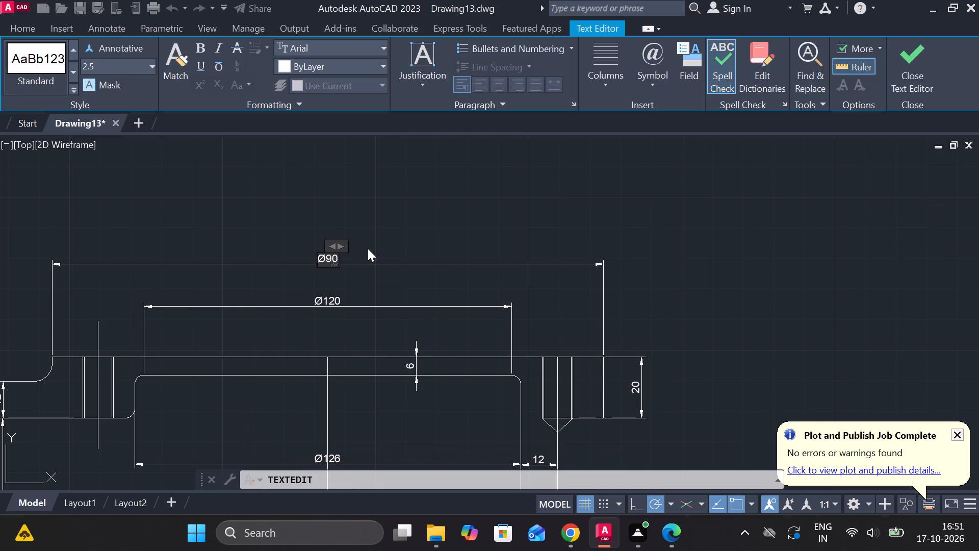
key("Right")
key("1")
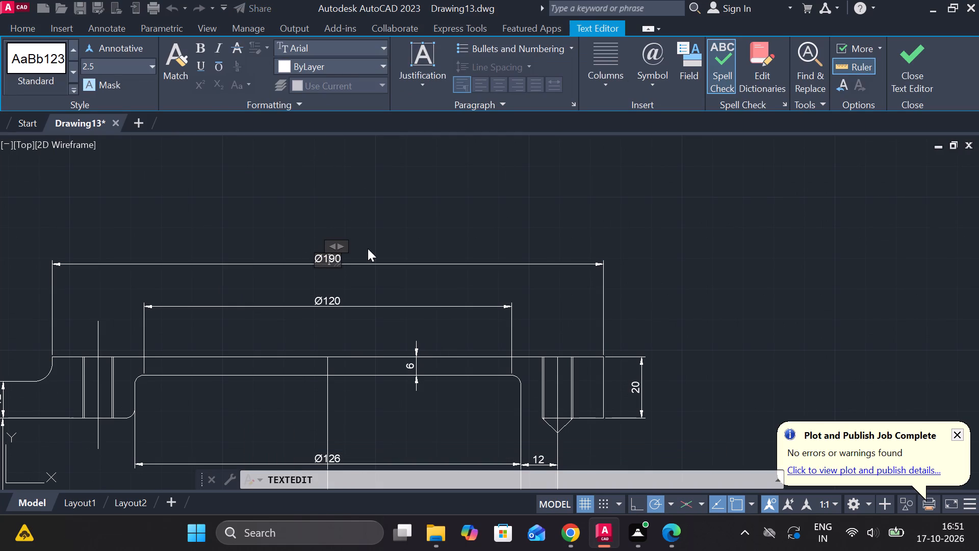
left_click_drag(679, 275, 684, 280)
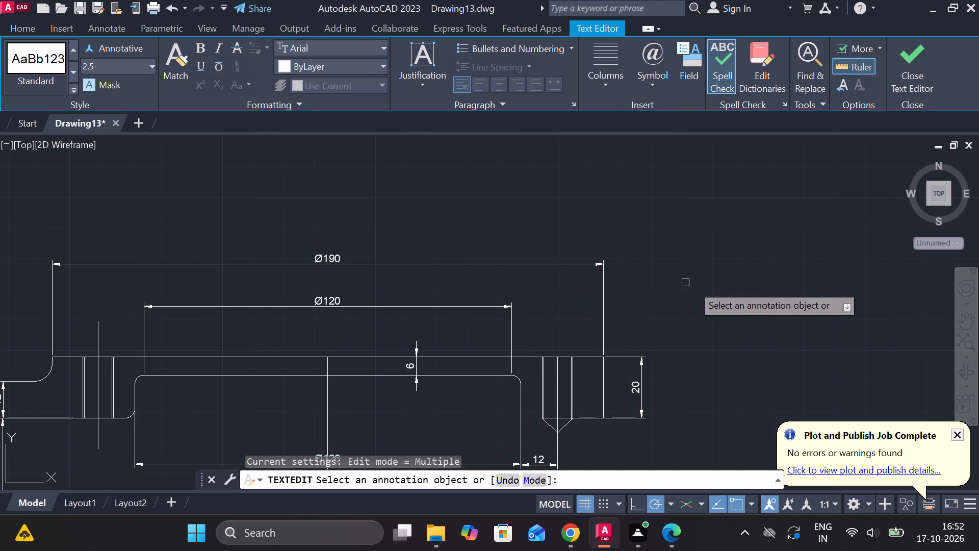
Review the dimensions of the section view and the flanged part with its set-screw note.
scroll(757, 292, "down", 3)
scroll(842, 330, "down", 1)
scroll(842, 330, "up", 4)
scroll(840, 330, "down", 3)
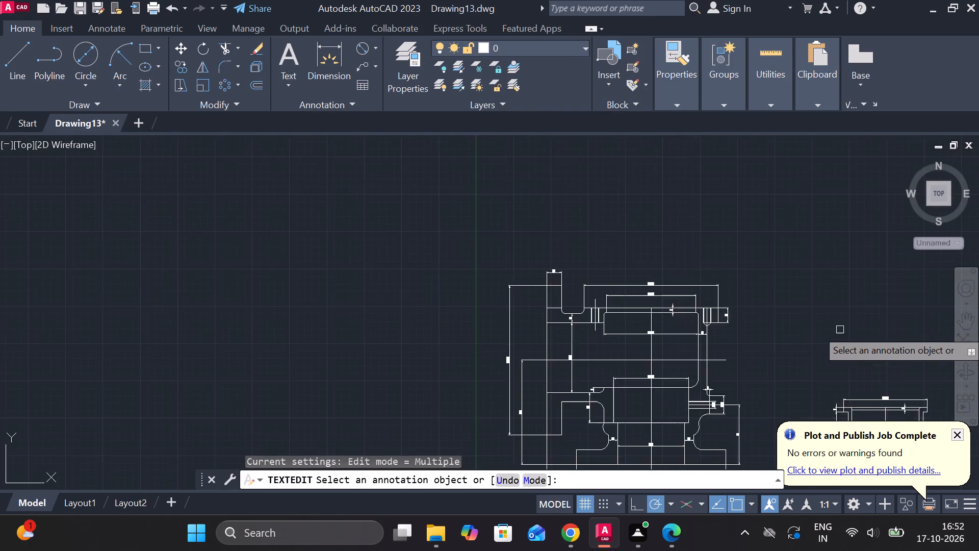
scroll(840, 330, "down", 2)
scroll(921, 367, "up", 5)
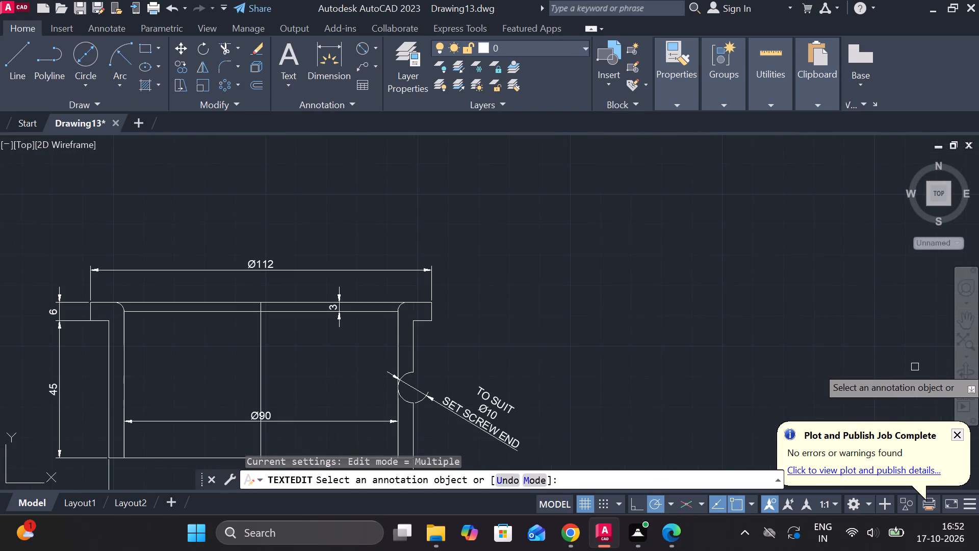
scroll(898, 368, "down", 3)
scroll(364, 334, "down", 3)
scroll(389, 372, "up", 5)
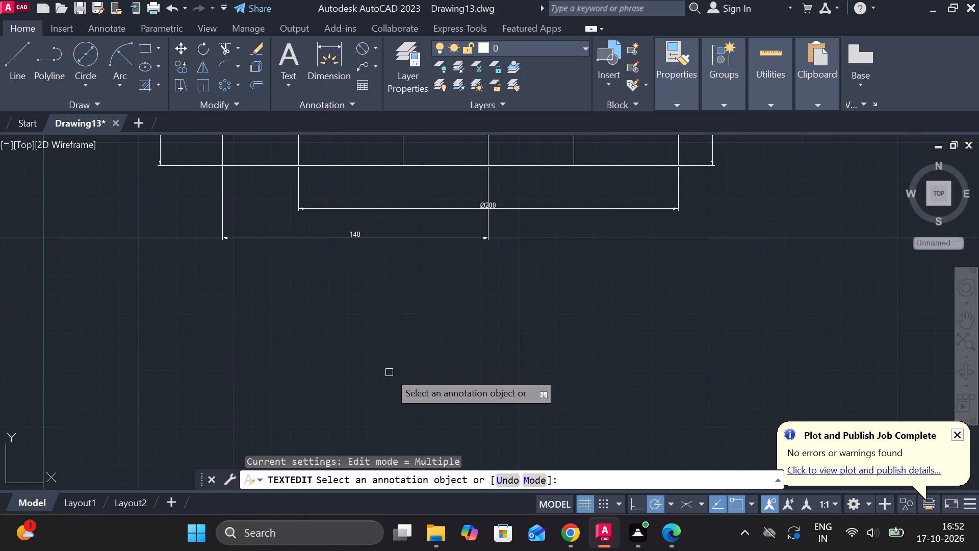
scroll(612, 334, "down", 3)
scroll(831, 260, "up", 4)
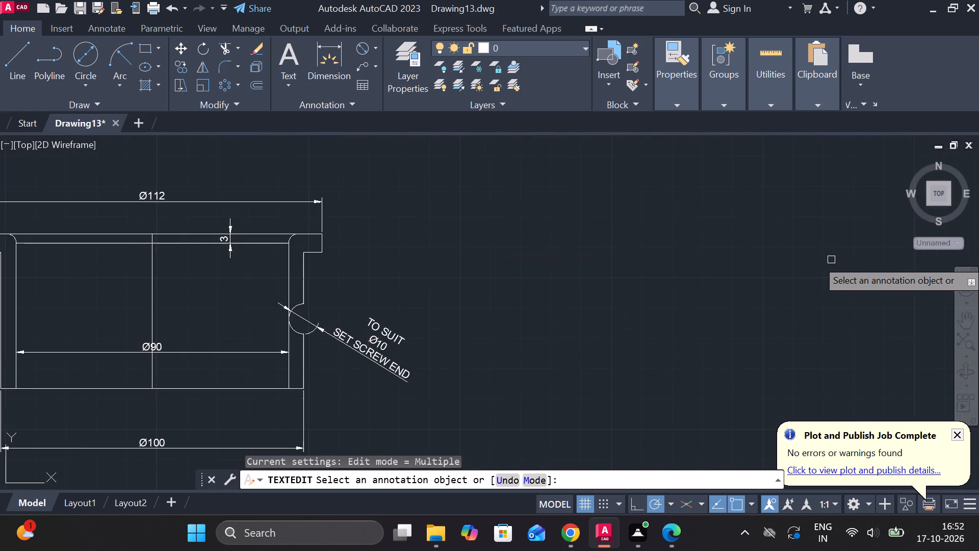
scroll(831, 260, "up", 3)
scroll(826, 262, "down", 4)
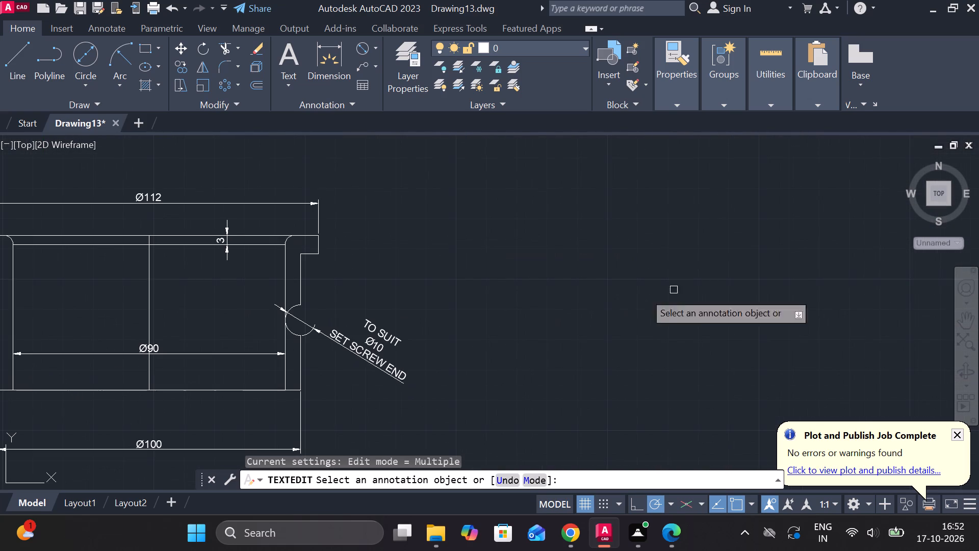
scroll(569, 302, "down", 3)
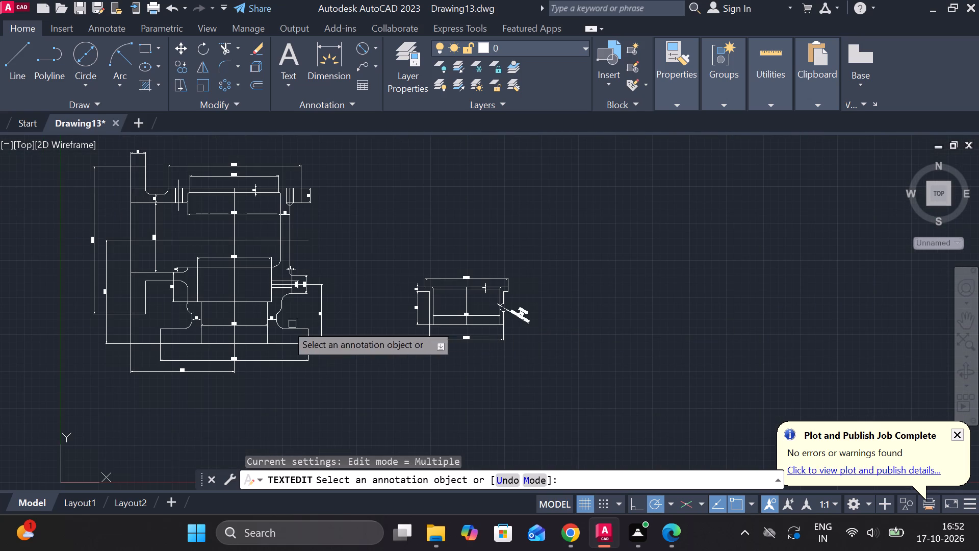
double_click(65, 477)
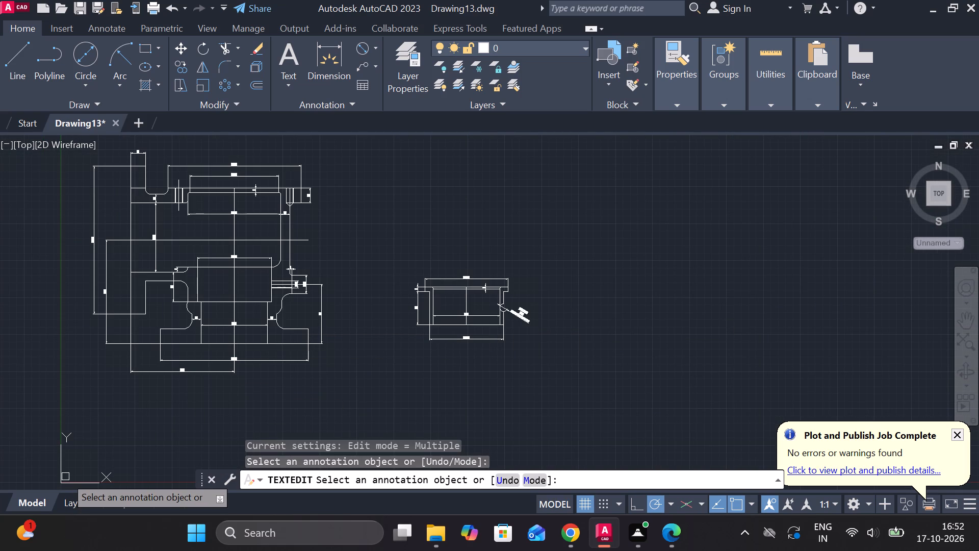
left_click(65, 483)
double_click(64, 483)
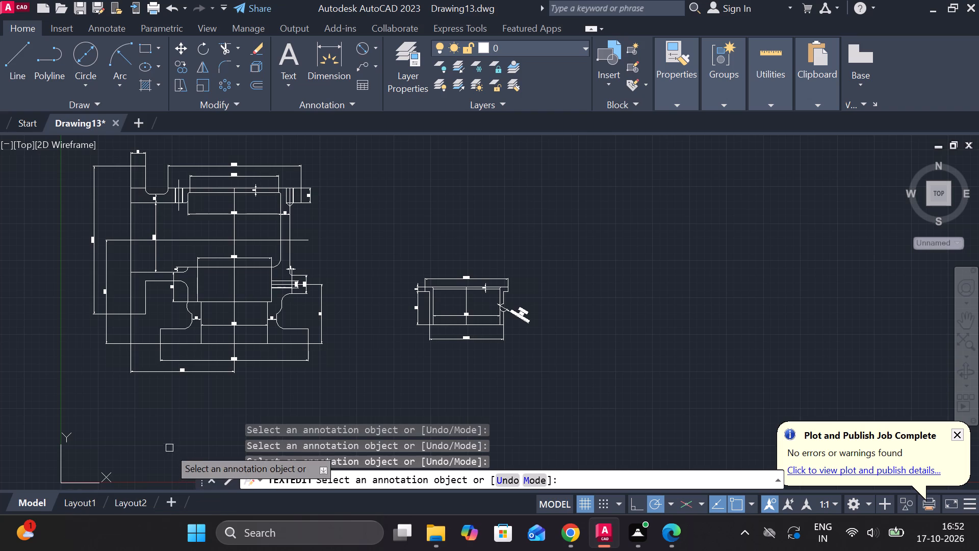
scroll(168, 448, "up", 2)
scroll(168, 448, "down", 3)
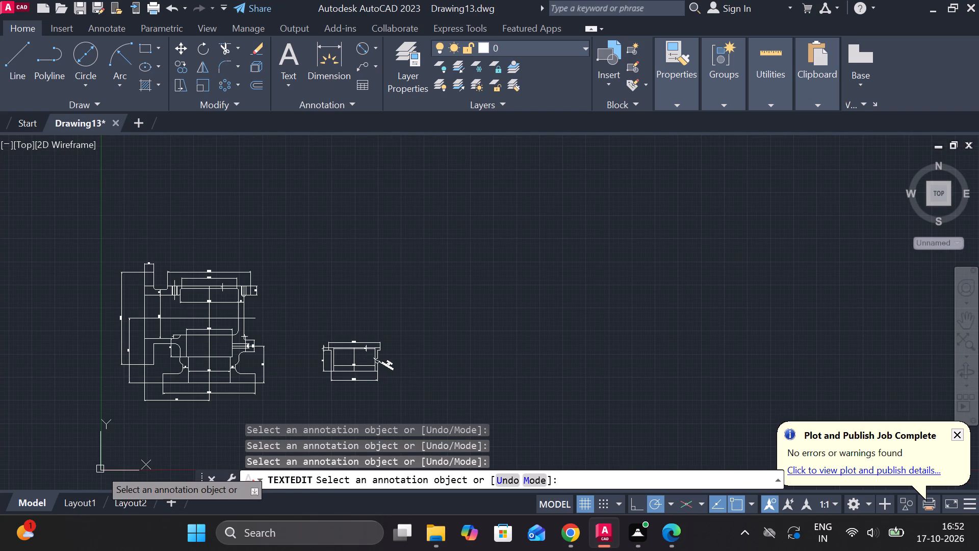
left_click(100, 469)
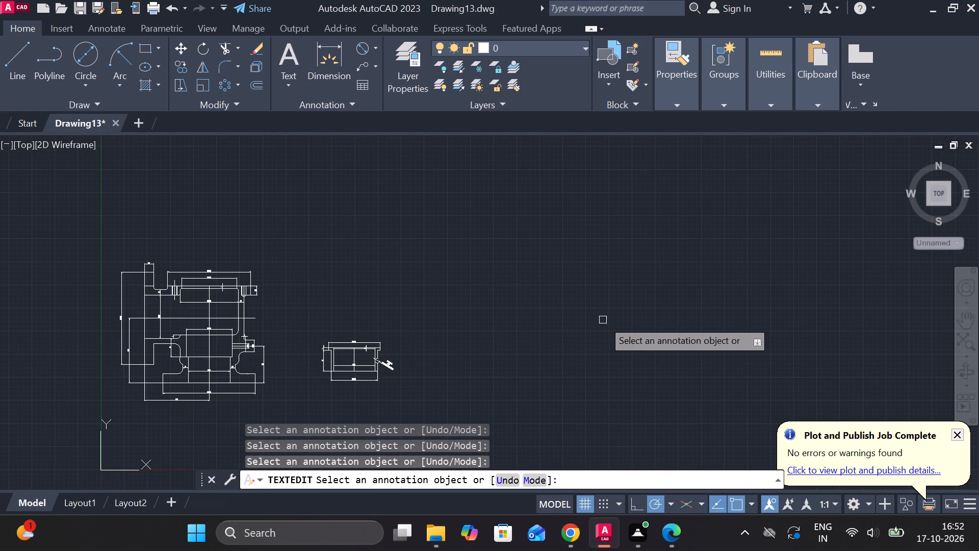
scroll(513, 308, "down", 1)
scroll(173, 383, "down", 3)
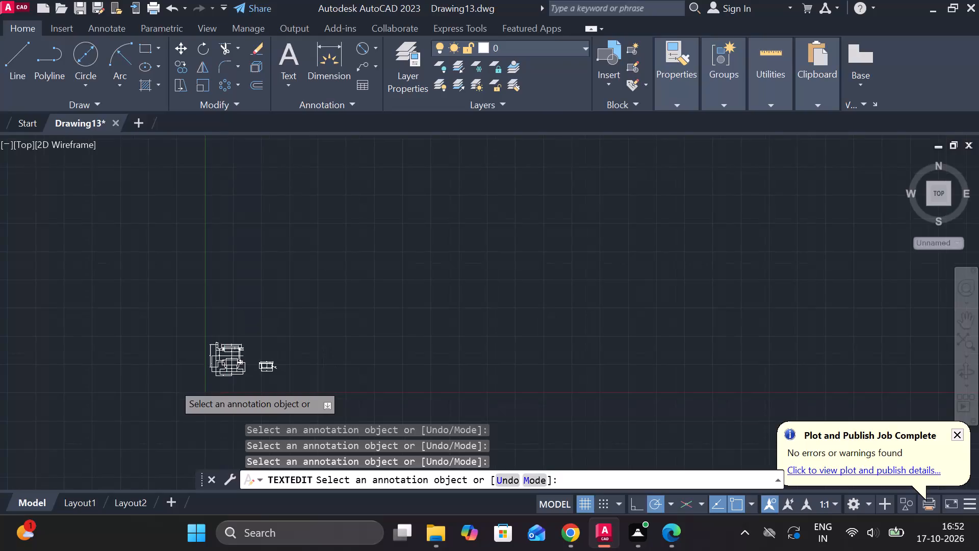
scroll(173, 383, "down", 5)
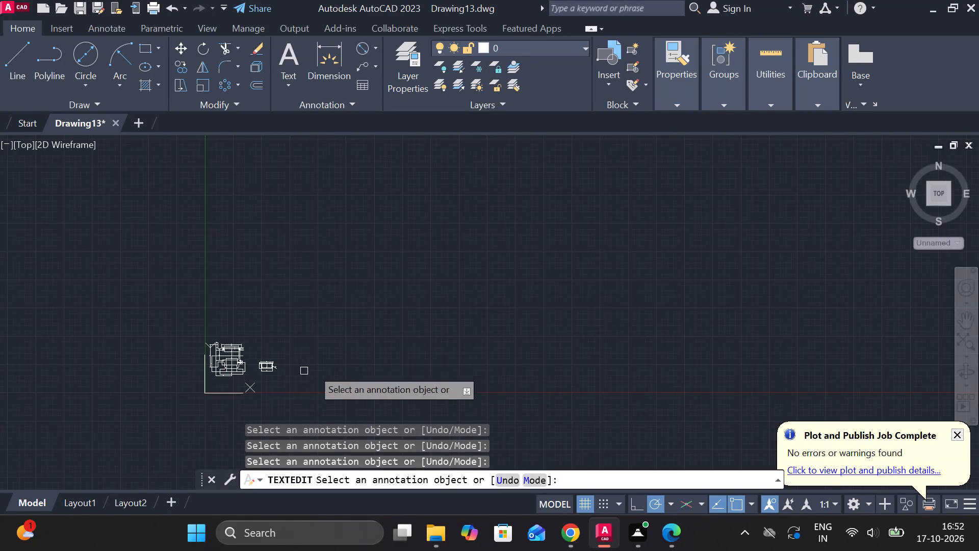
Draw a closed 190 by 20 rectangle with the Line tool in the empty area beyond the flanged part.
scroll(352, 359, "up", 2)
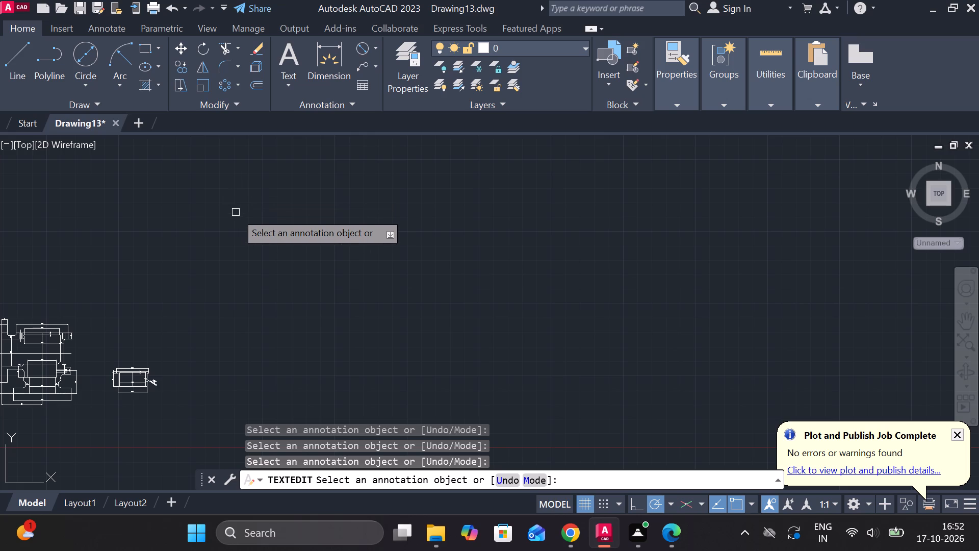
left_click(14, 68)
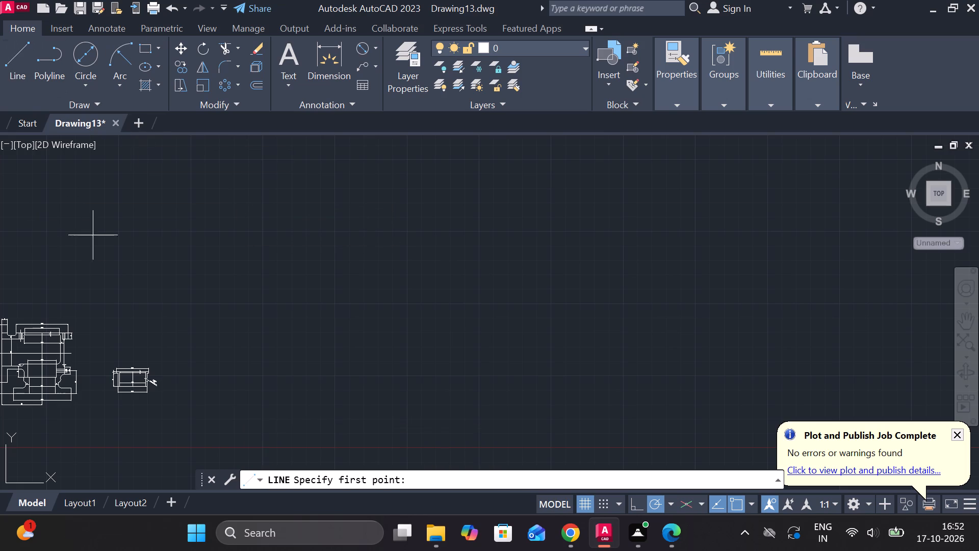
left_click(232, 276)
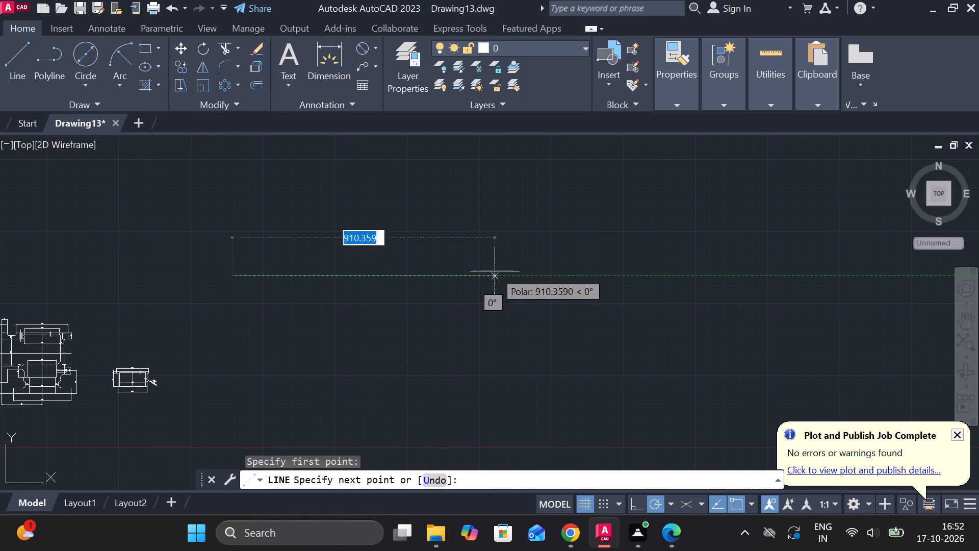
key("1")
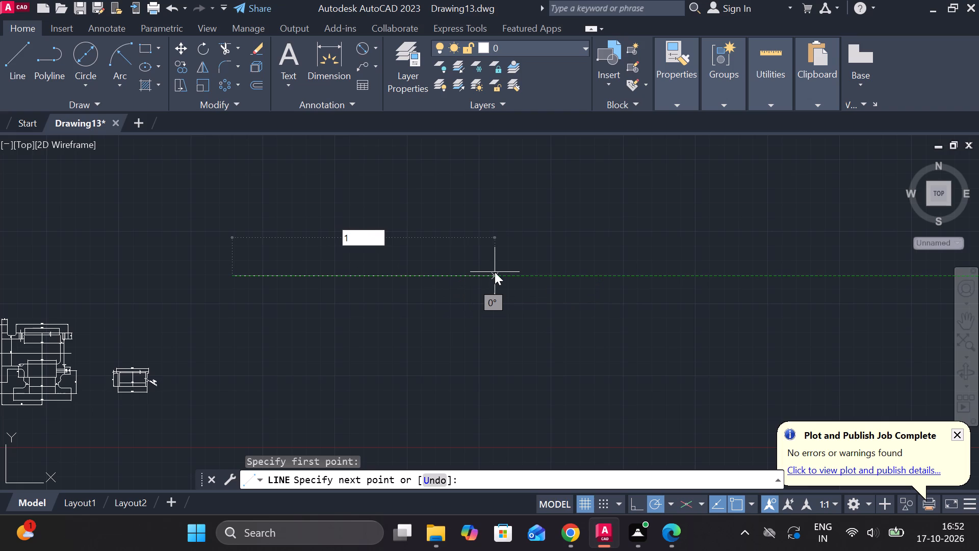
type("90")
key("Return")
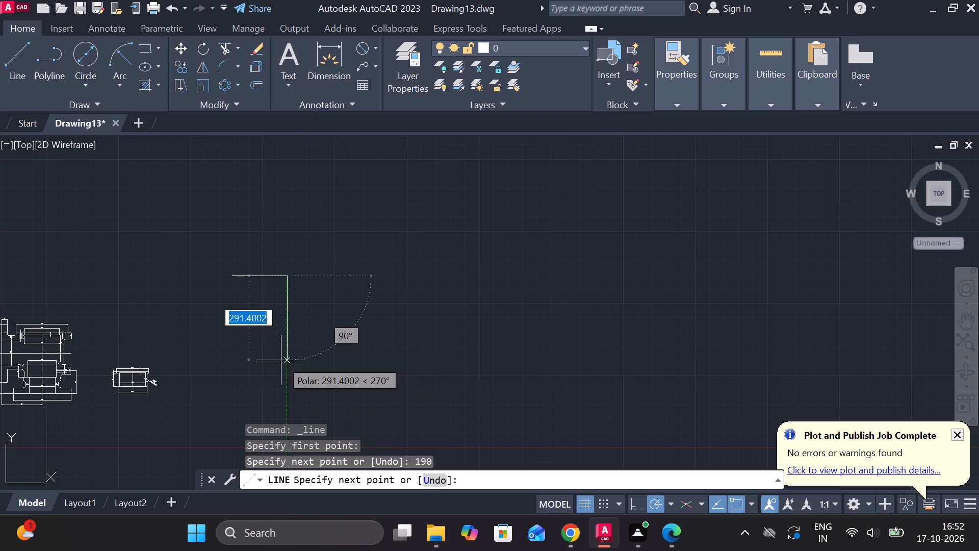
type("20")
key("Return")
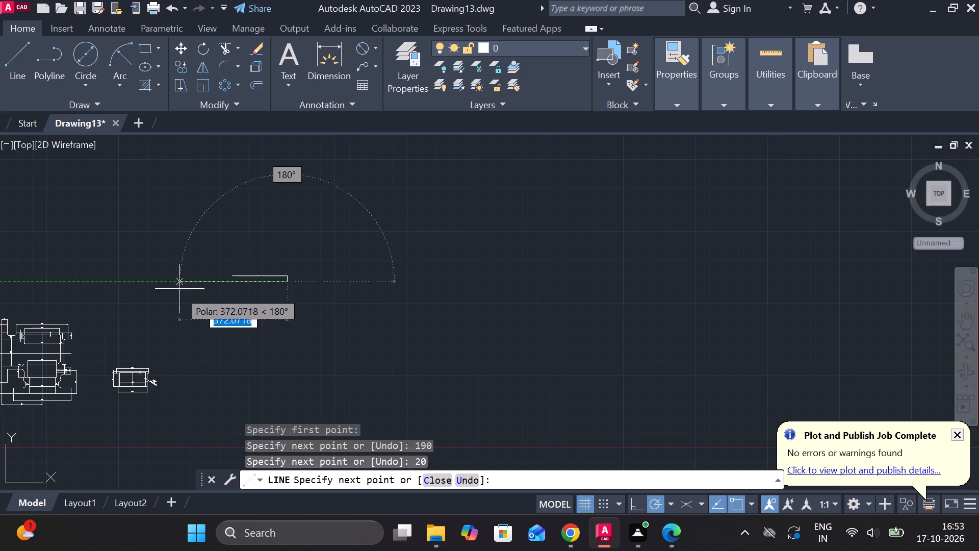
key("1")
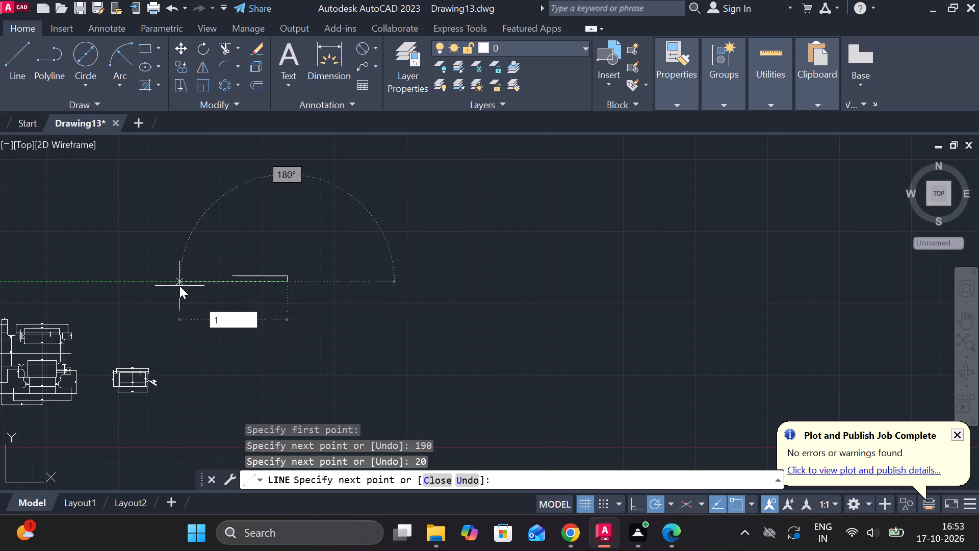
type("90")
key("Return")
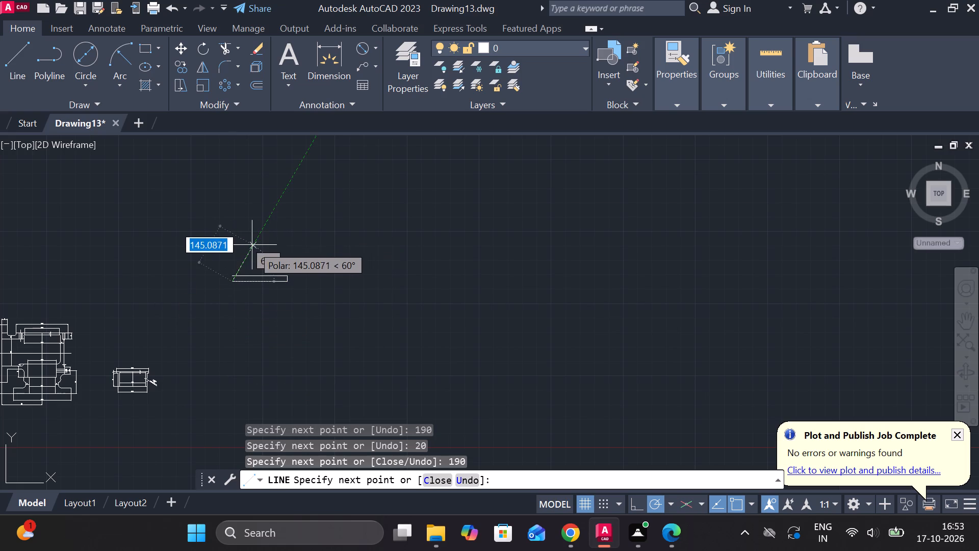
type("20")
key("Return")
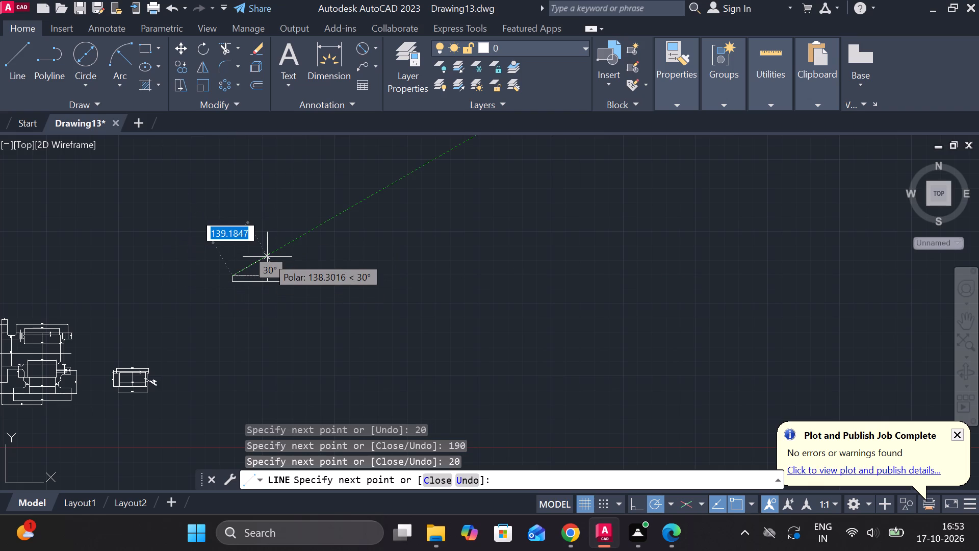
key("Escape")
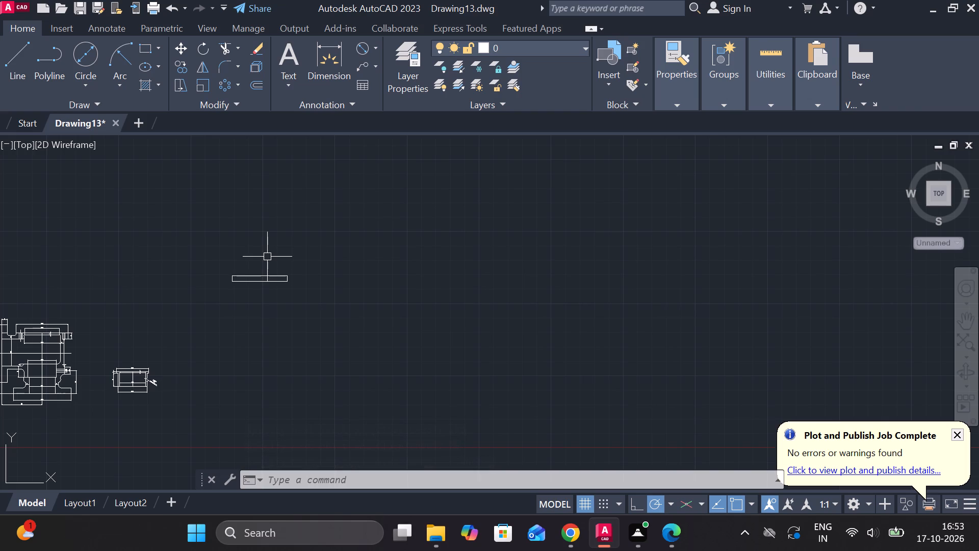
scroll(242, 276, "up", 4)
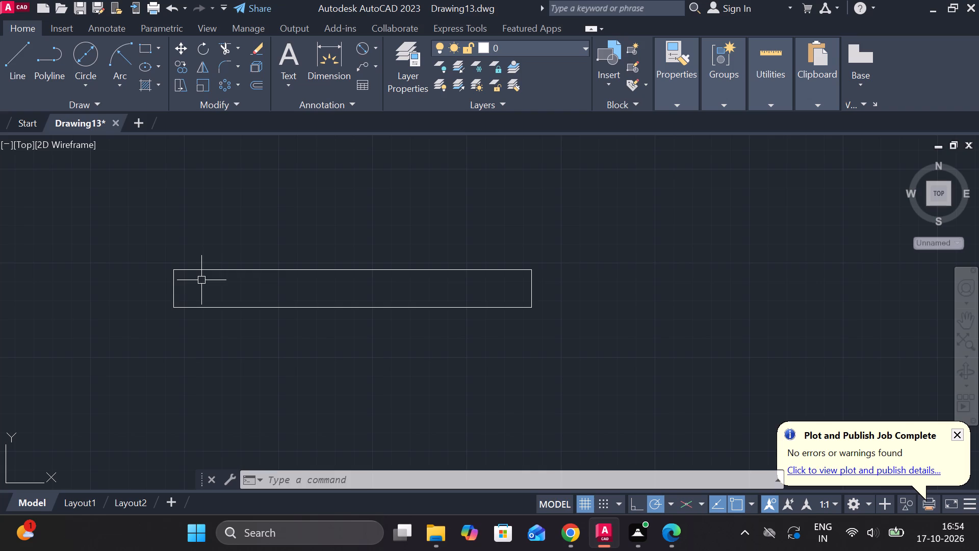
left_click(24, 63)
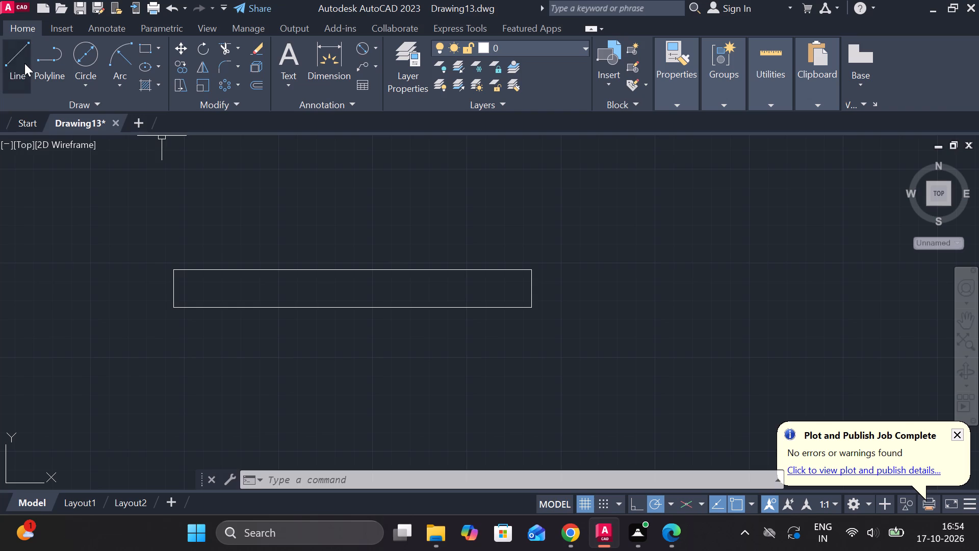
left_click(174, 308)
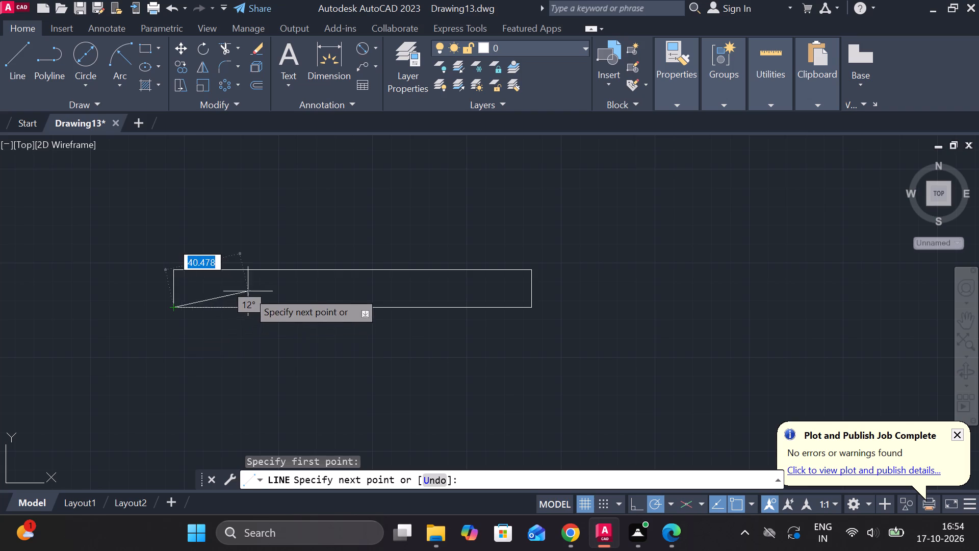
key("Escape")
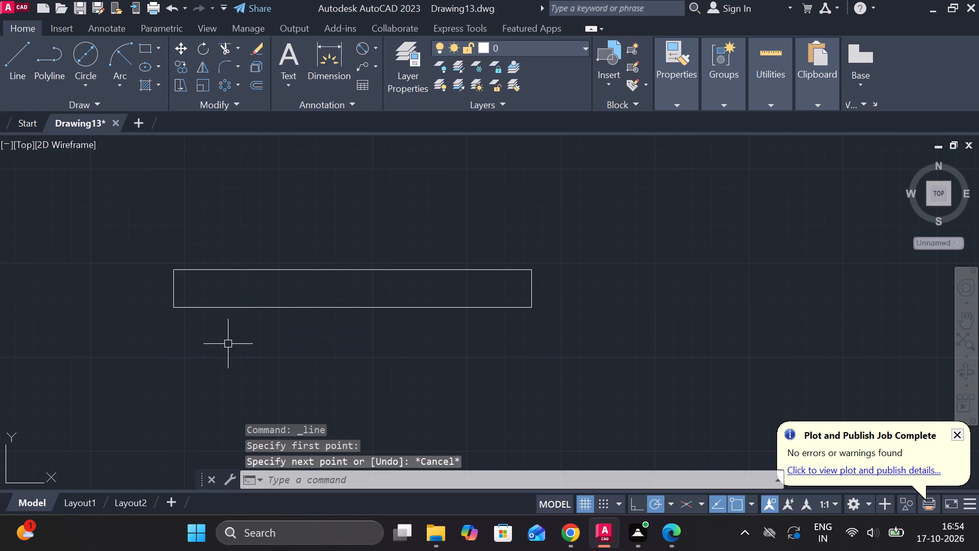
Delete the lower long edge of the 190 by 20 rectangle.
left_click(425, 307)
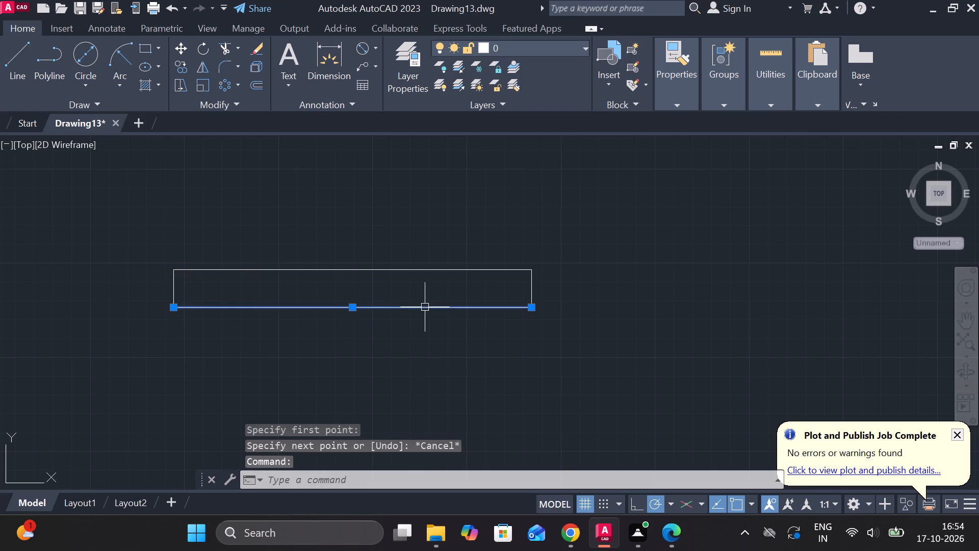
key("Delete")
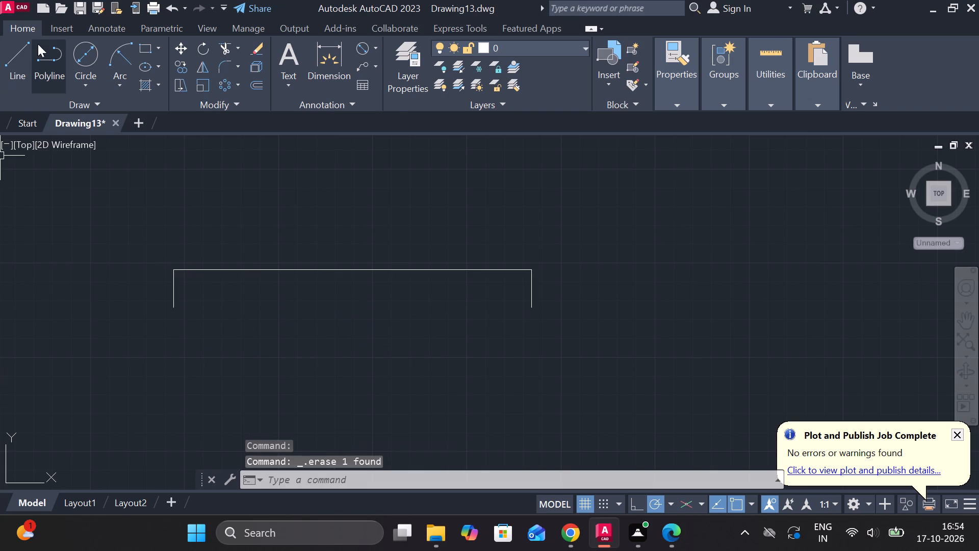
Draw the stepped underside from the open outline's lower-left corner: 35 right, 38 down, 120 right, 38 up, ending at the lower-right corner.
left_click(7, 61)
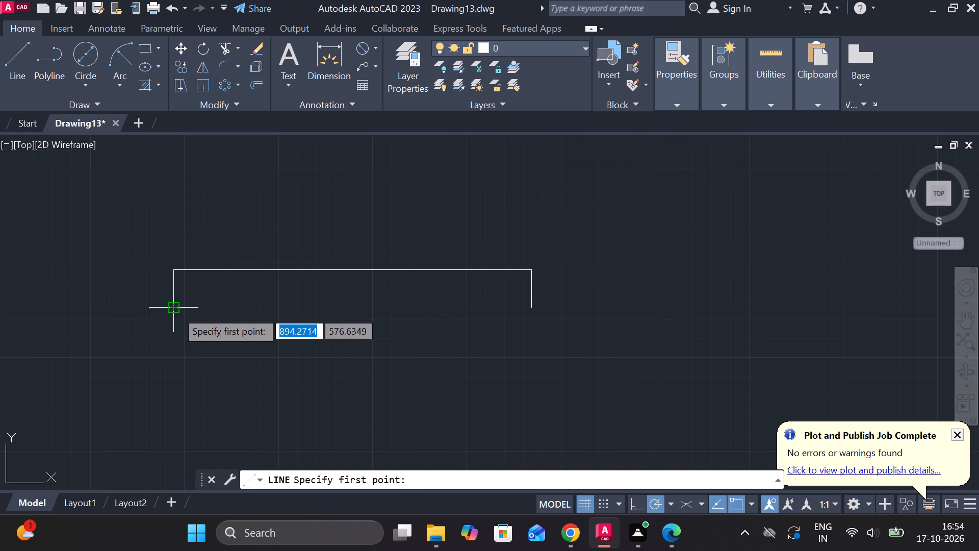
left_click(176, 311)
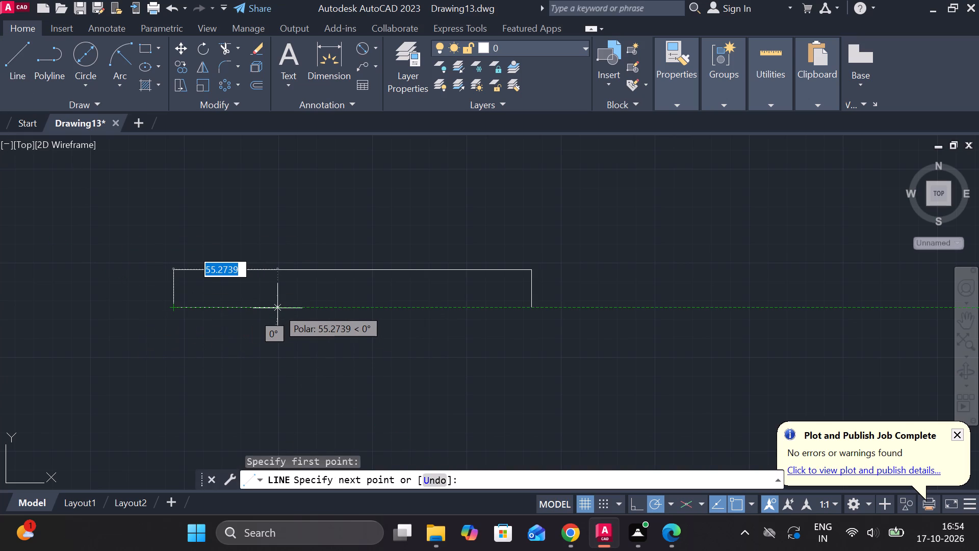
type("35")
key("Return")
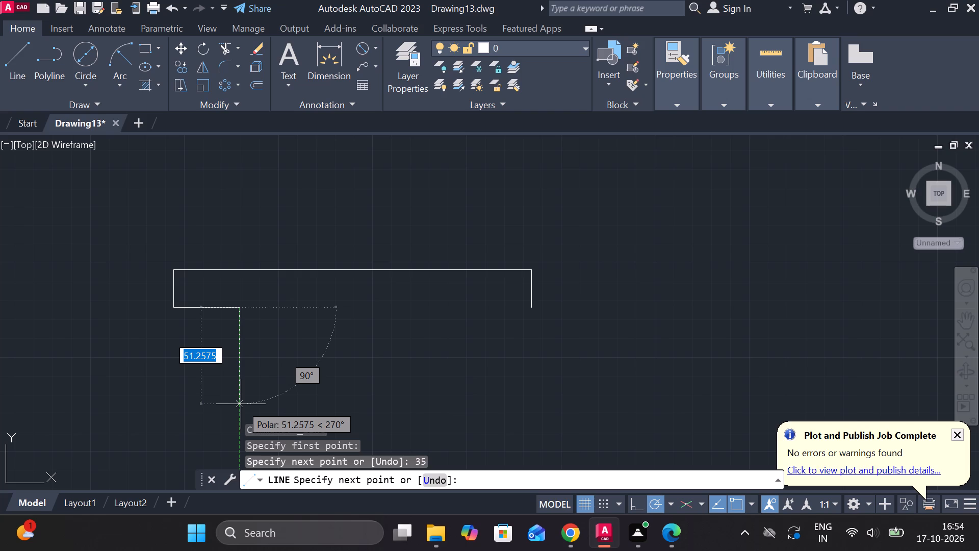
key("3")
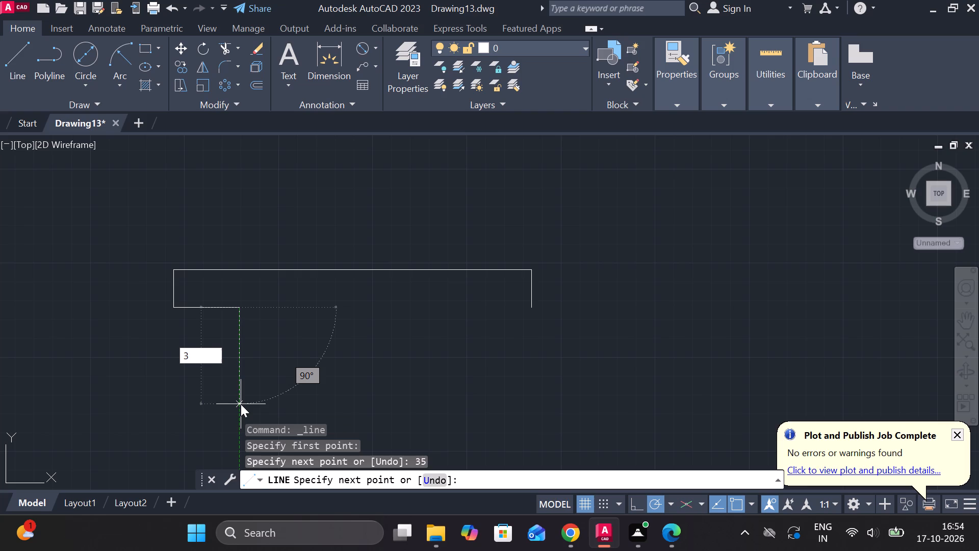
key("8")
key("Return")
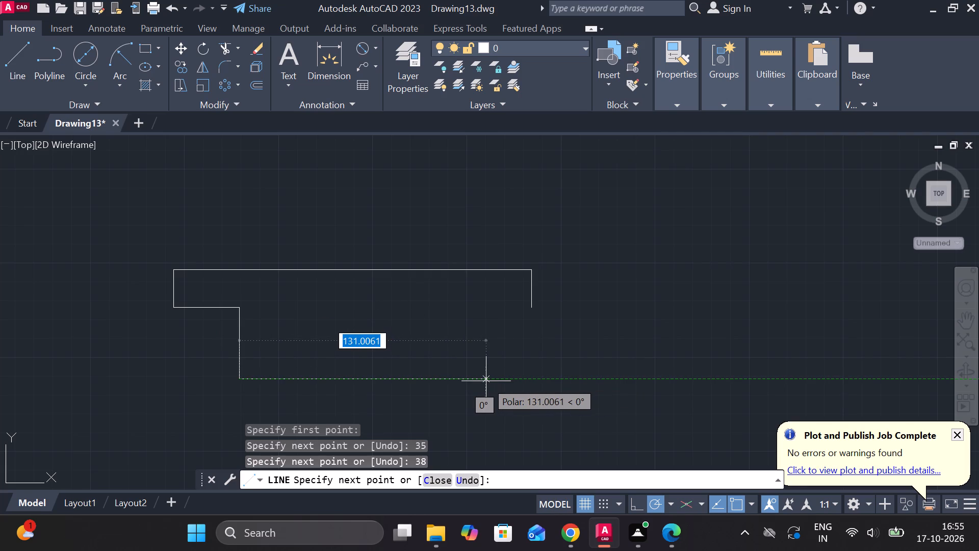
type("12")
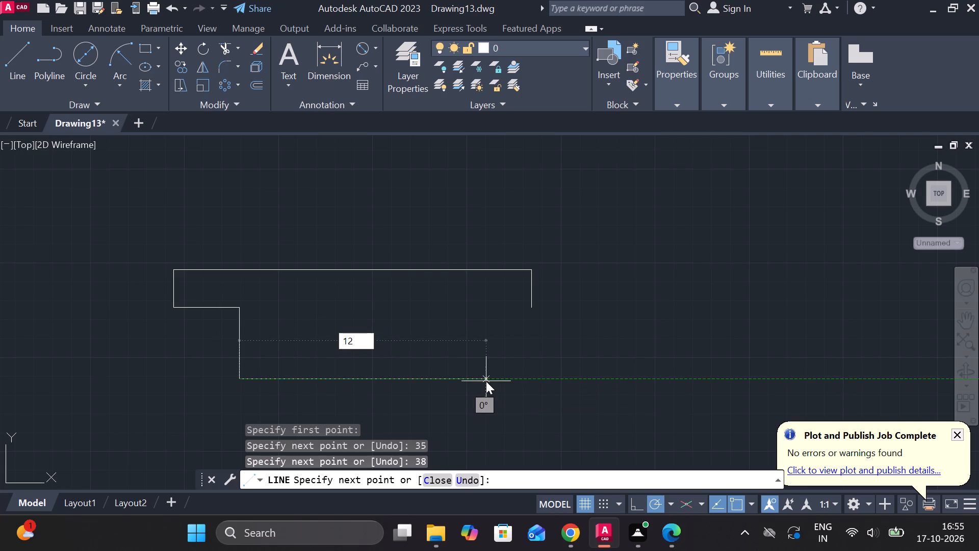
key("0")
key("Return")
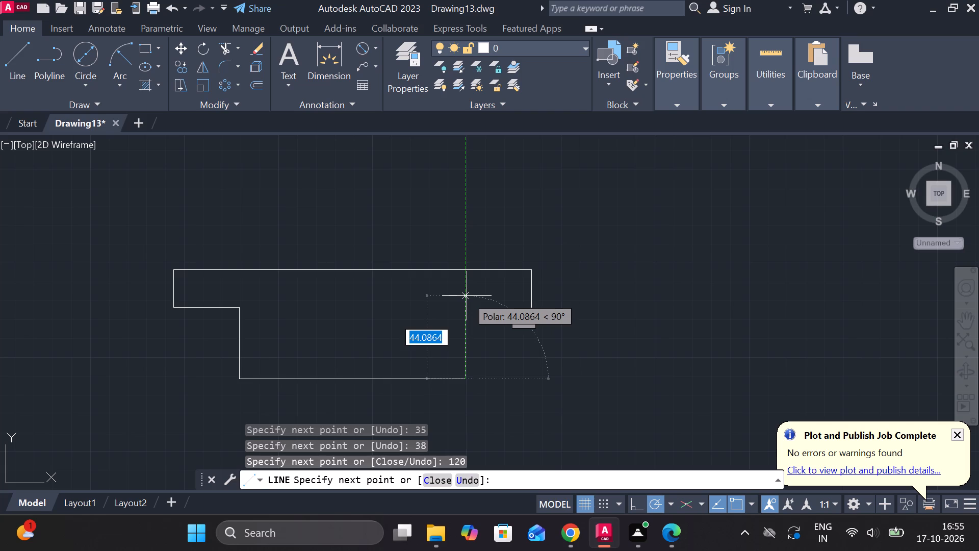
type("38")
key("Return")
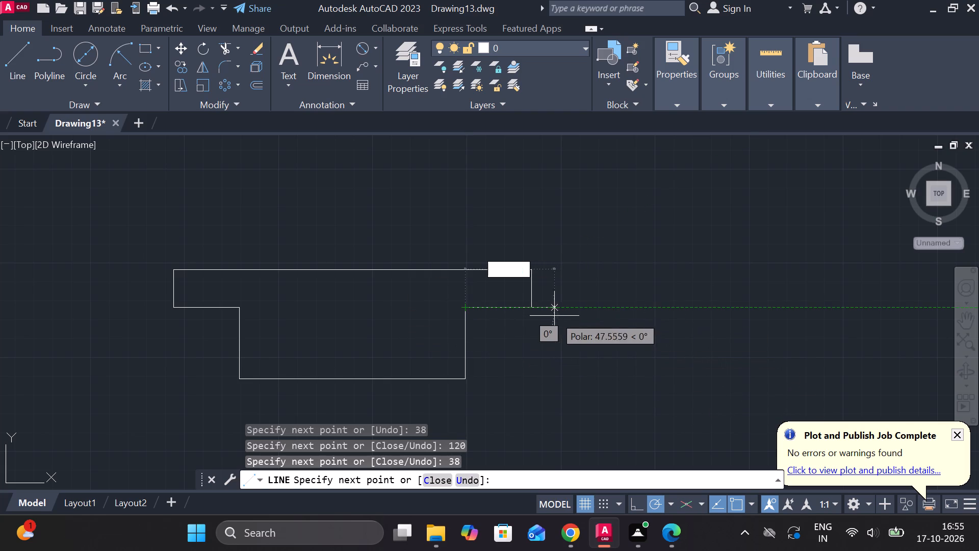
double_click(532, 305)
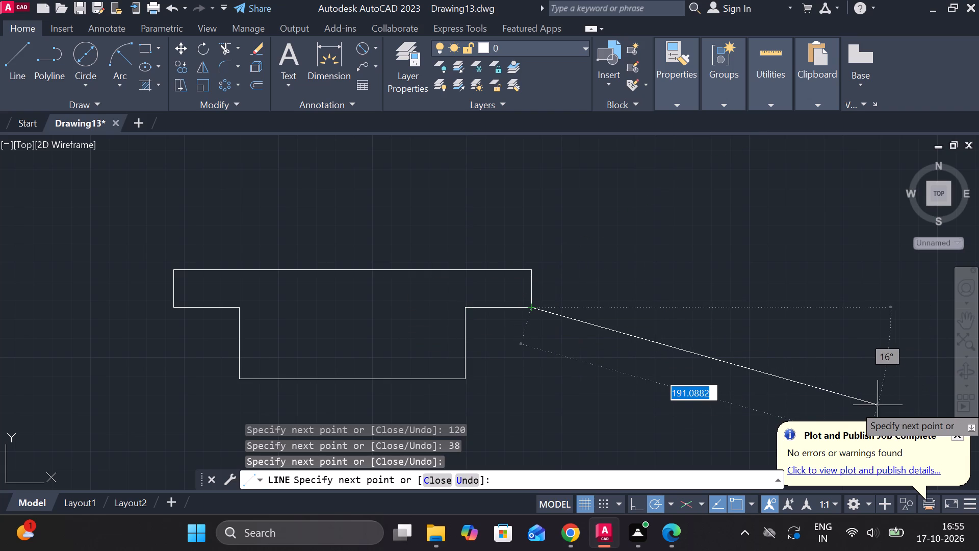
key("Escape")
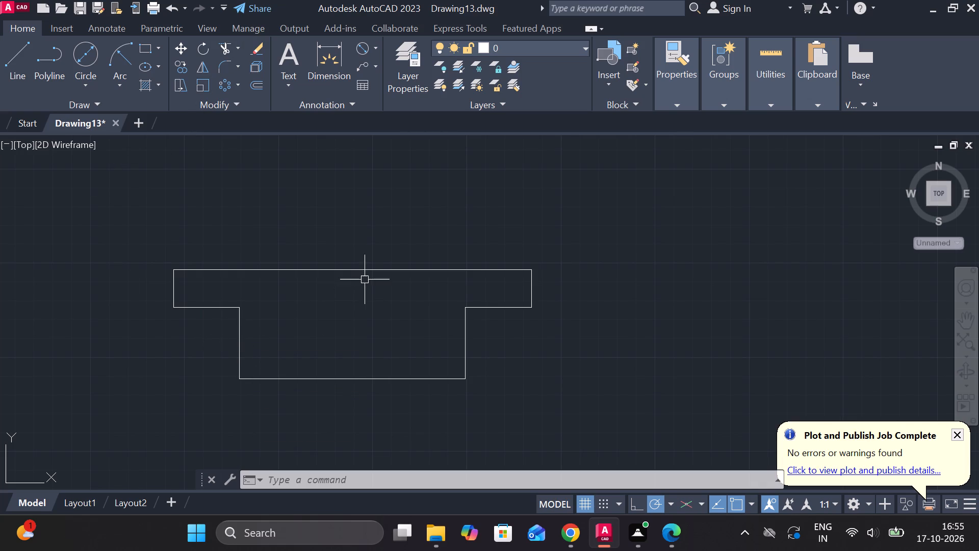
Draw a vertical centre line from the midpoint of the stepped profile's lowest edge to a point above its top edge.
left_click(17, 65)
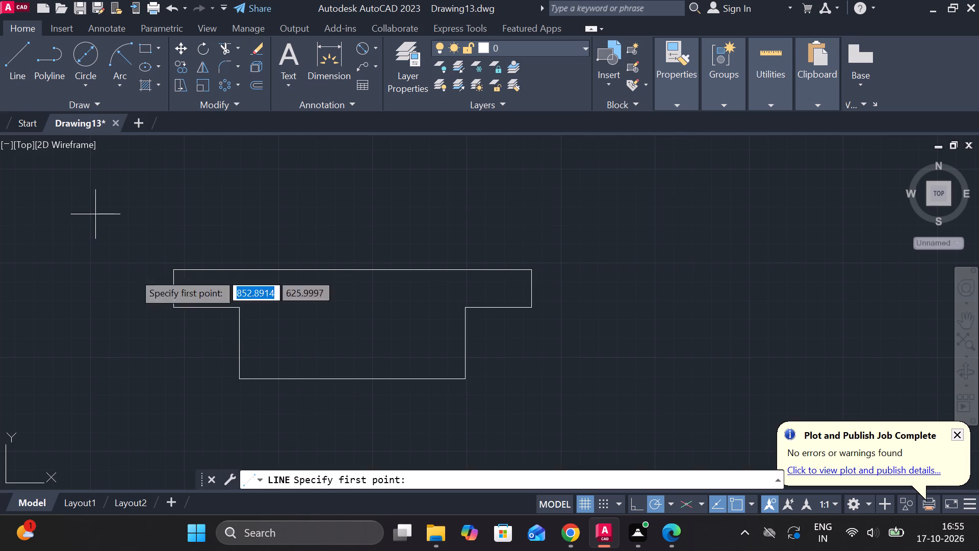
left_click(348, 384)
left_click(357, 221)
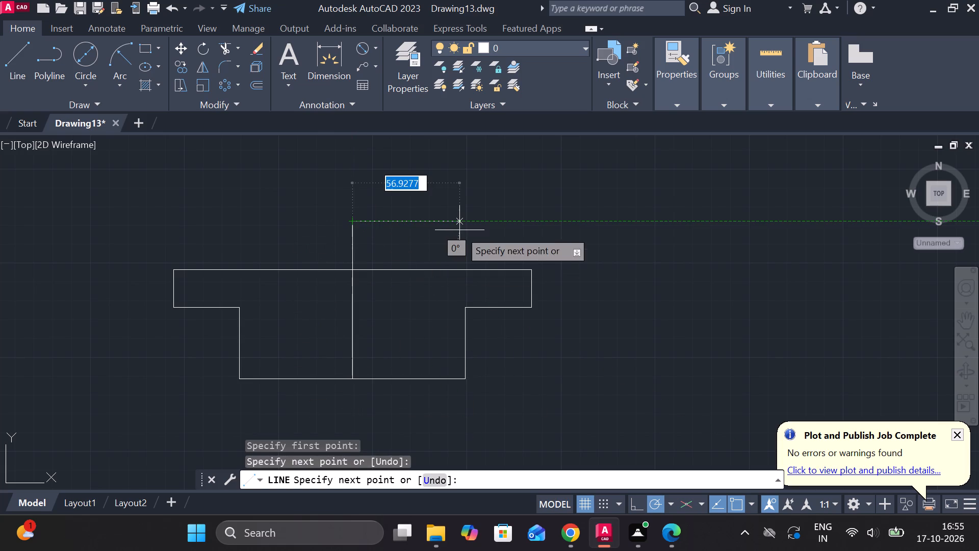
key("Escape")
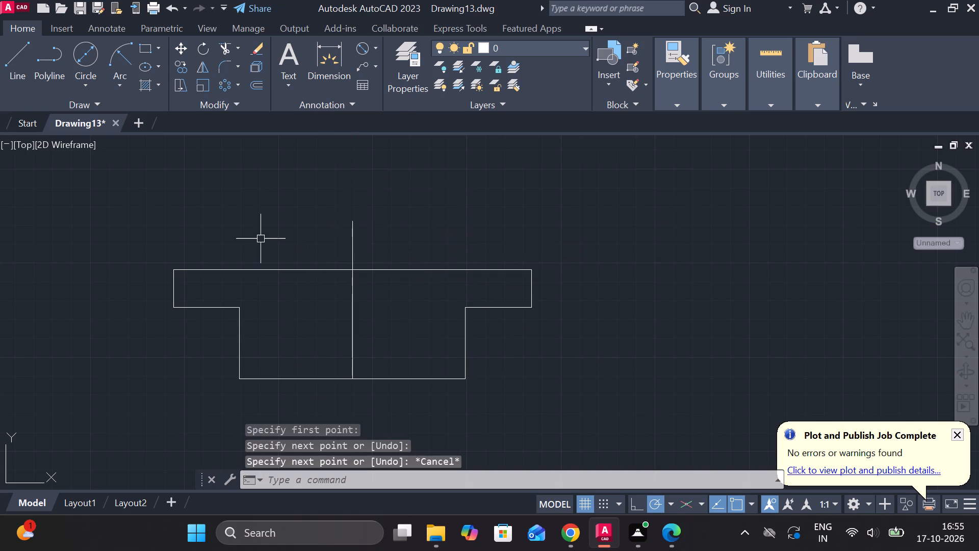
Copy the profile's top edge 6 units straight down, using its midpoint as the base point.
left_click(395, 270)
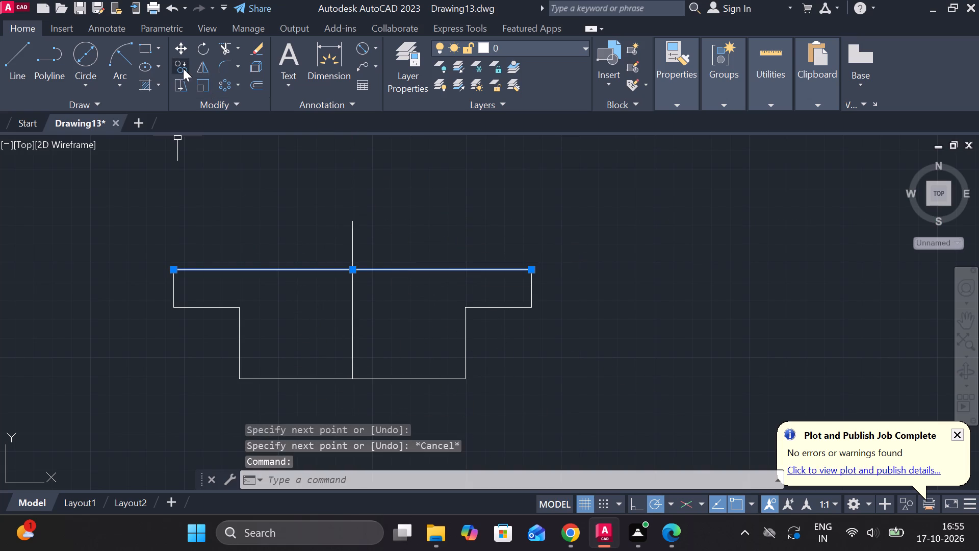
left_click(183, 68)
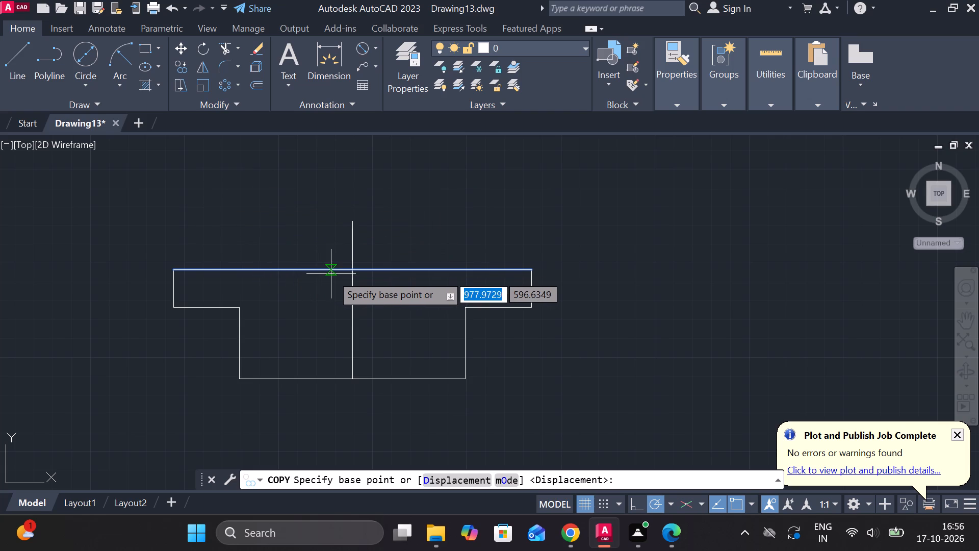
left_click(355, 270)
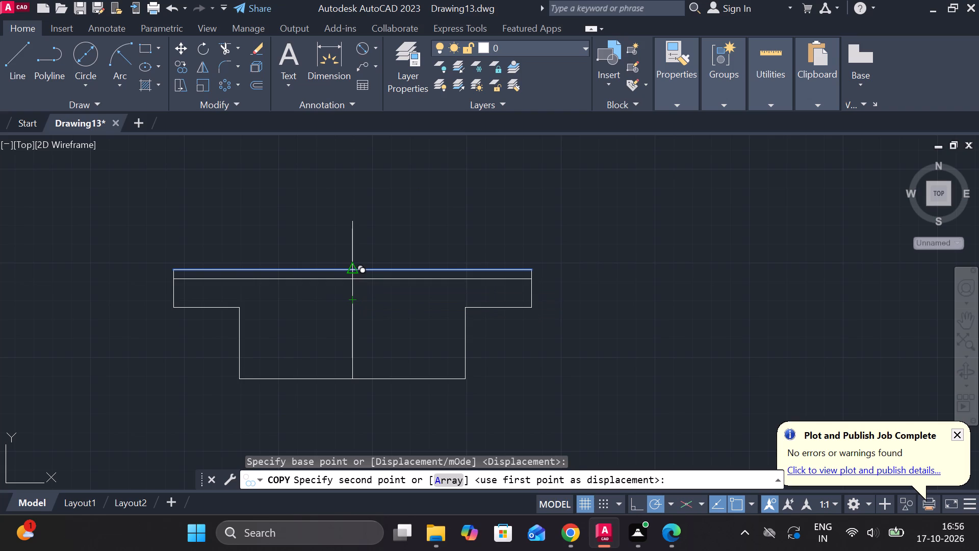
key("6")
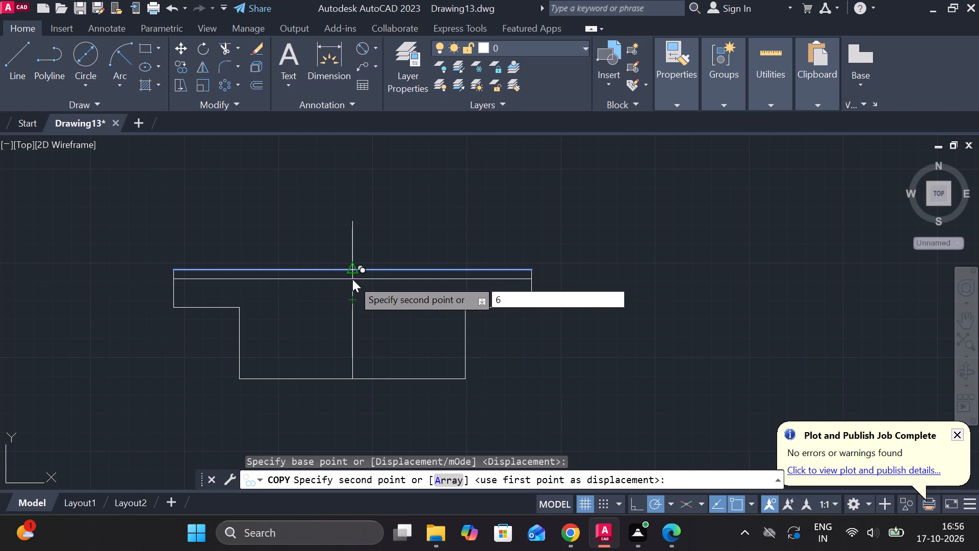
key("Return")
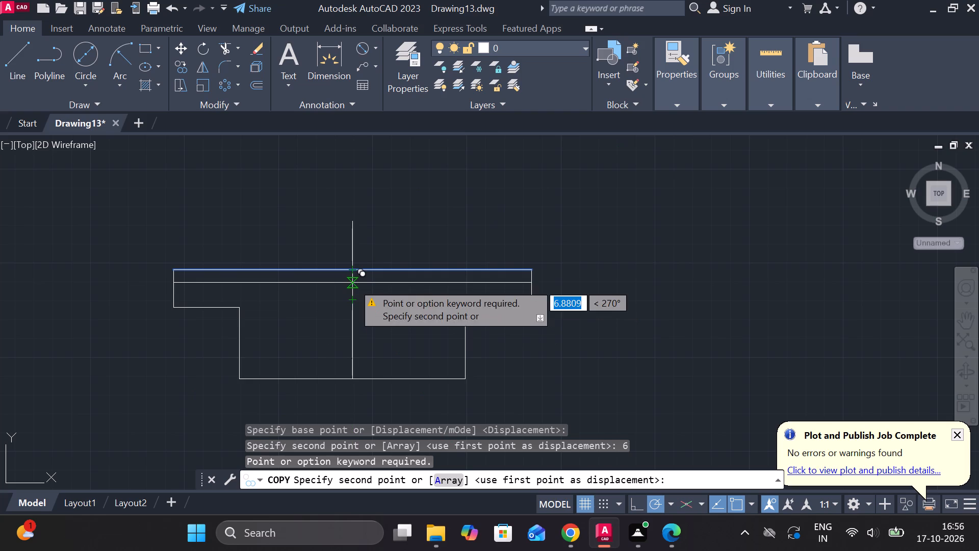
key("6")
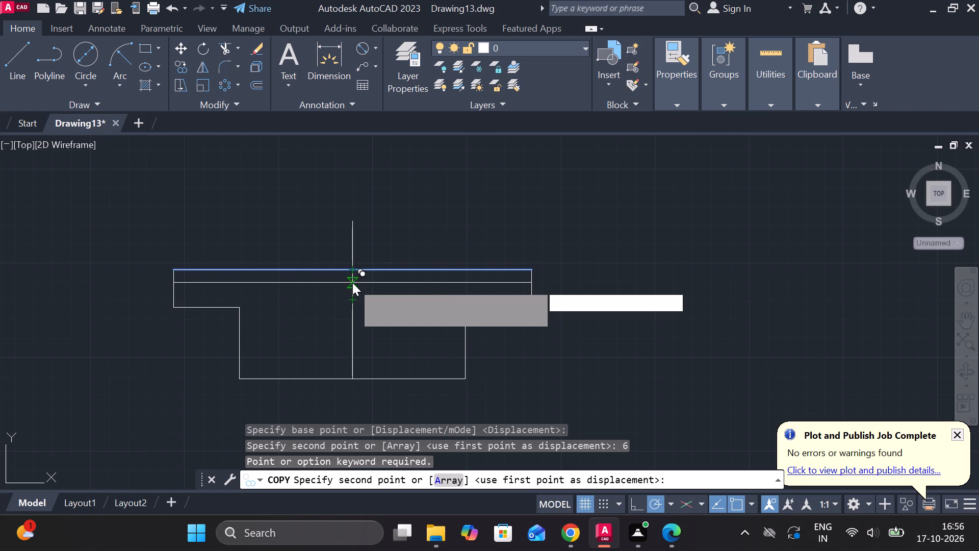
key("Return")
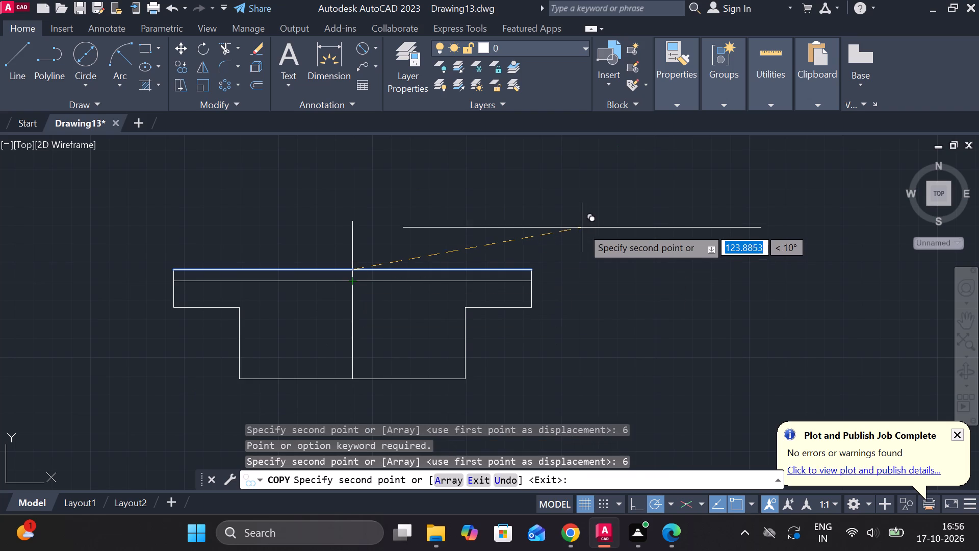
key("Escape")
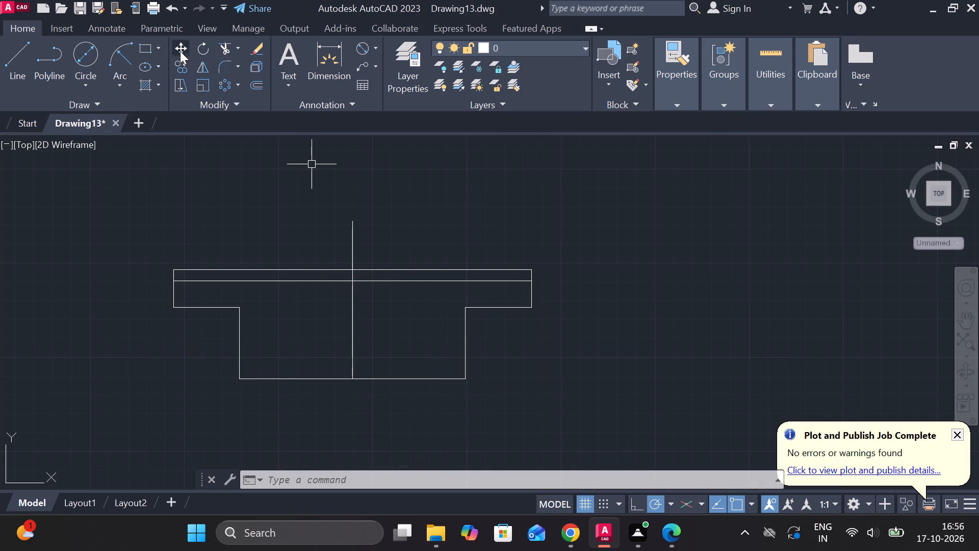
Trim away the half of the copied line to the right of the centre line.
left_click(226, 47)
left_click(383, 283)
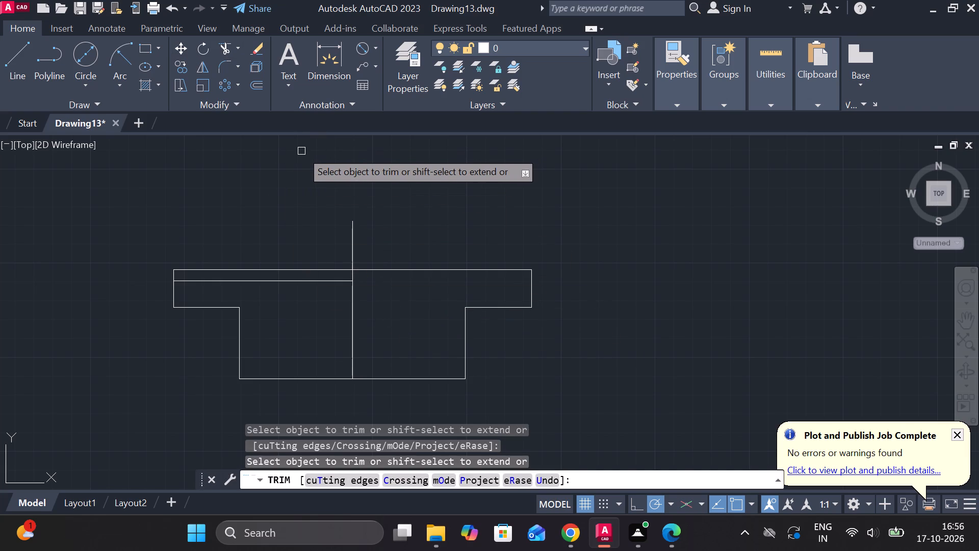
key("Escape")
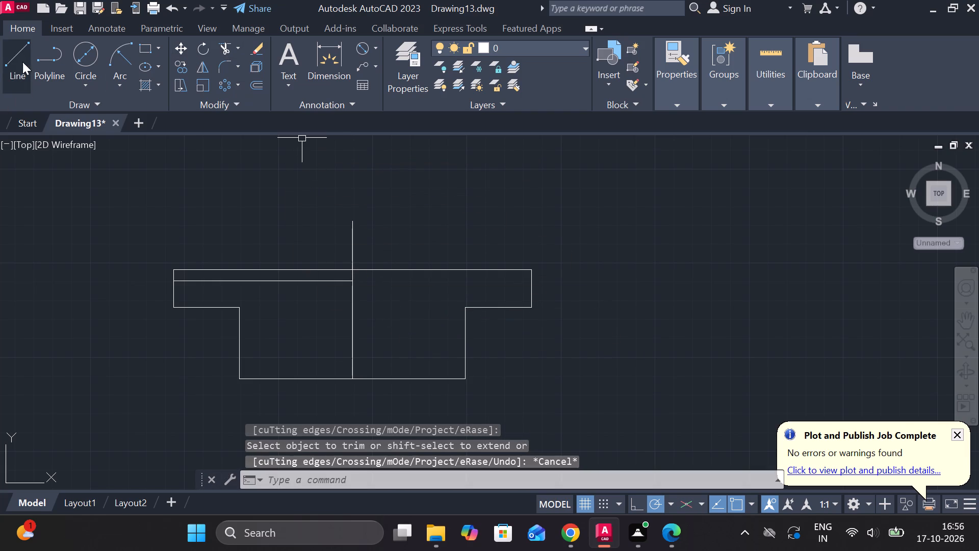
Draw a recess line 50 units right from the trimmed line's end on the centre line, then straight up to the top edge.
left_click(22, 62)
left_click(354, 286)
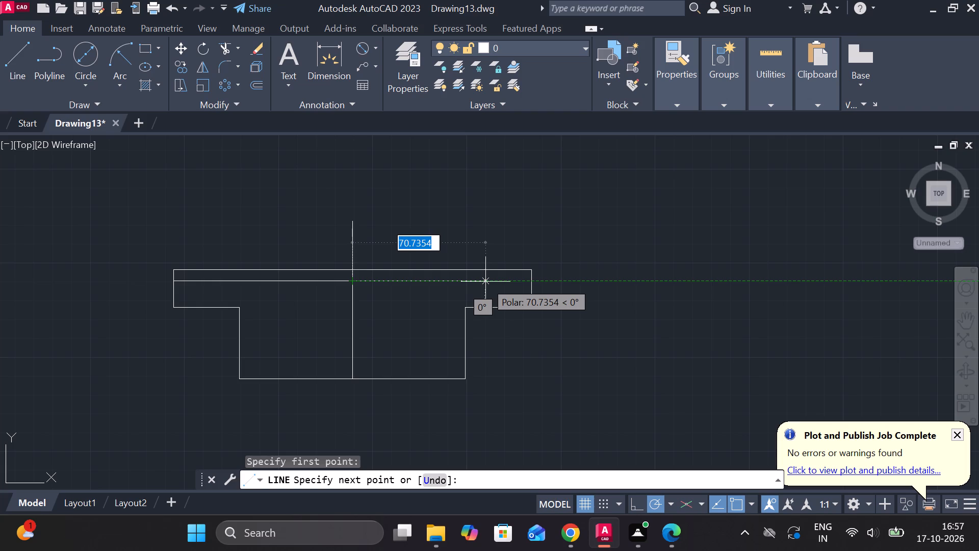
key("5")
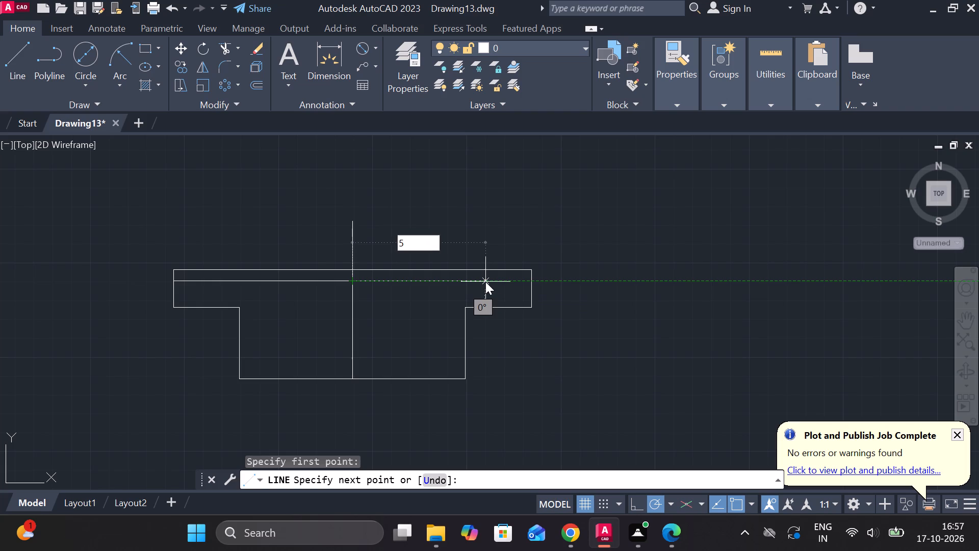
key("0")
key("Return")
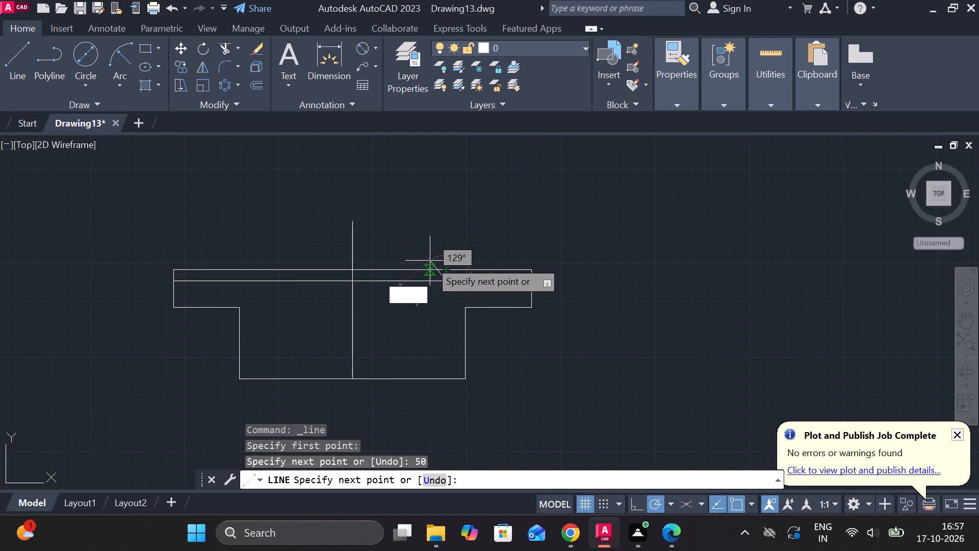
scroll(450, 266, "up", 2)
left_click(439, 272)
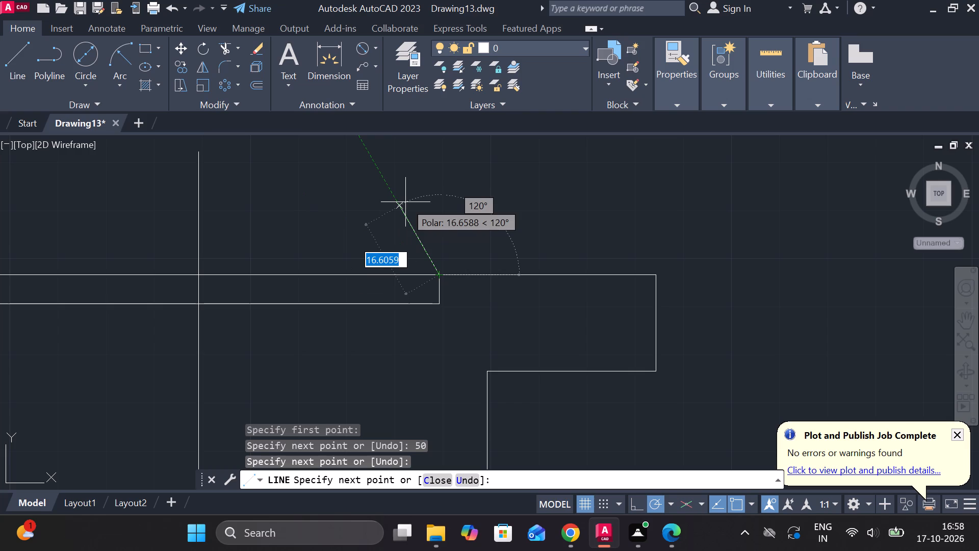
key("Escape")
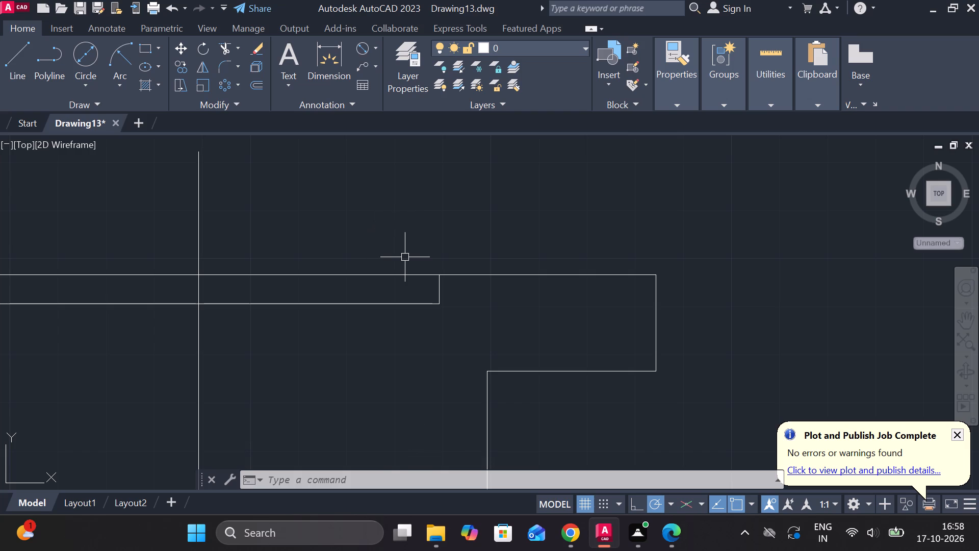
Trim away the horizontal recess lines on both sides of the centre line, leaving the short vertical line below the top edge.
key("Escape")
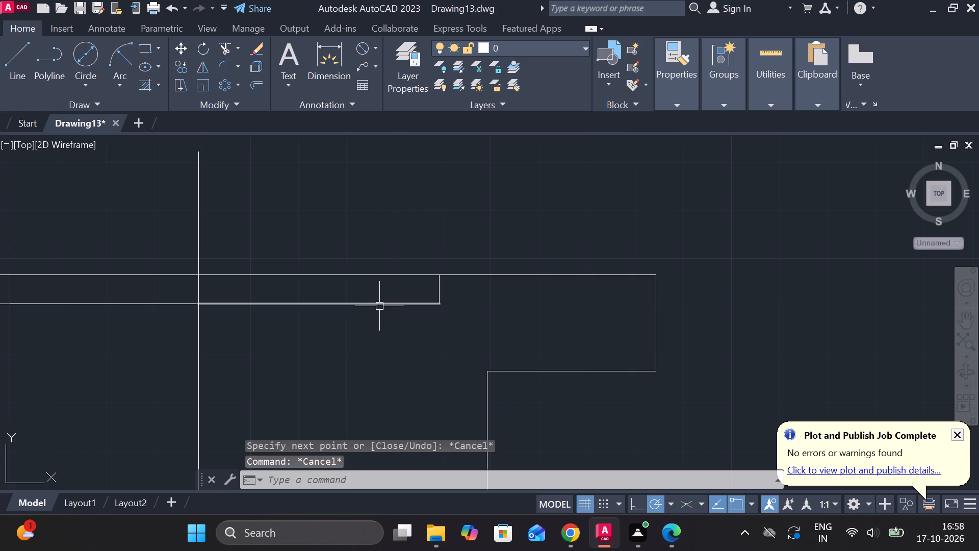
left_click(228, 46)
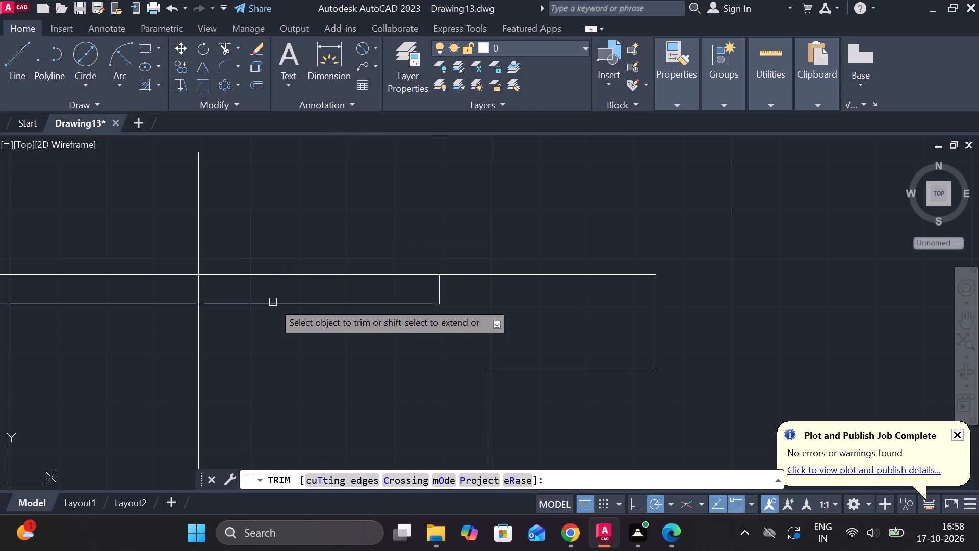
left_click(274, 298)
left_click(274, 314)
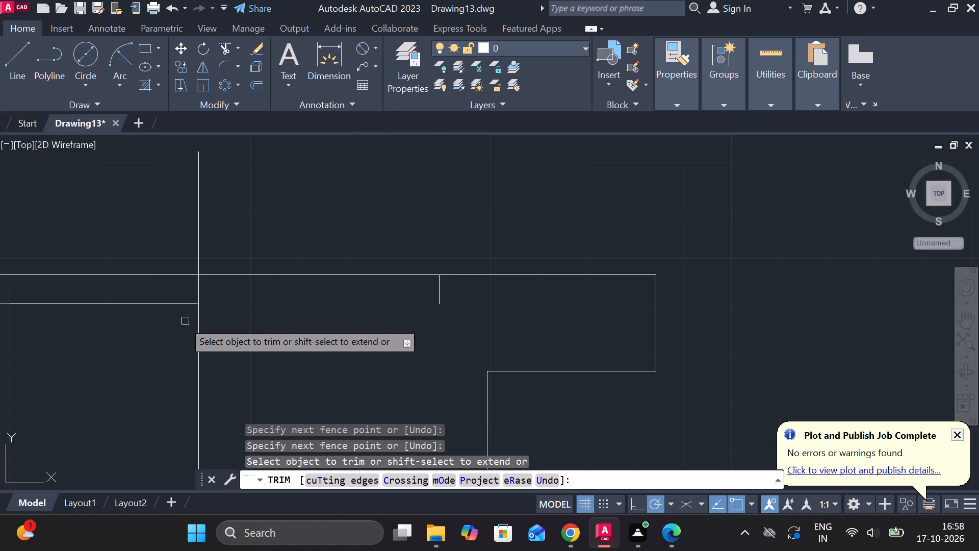
left_click(147, 305)
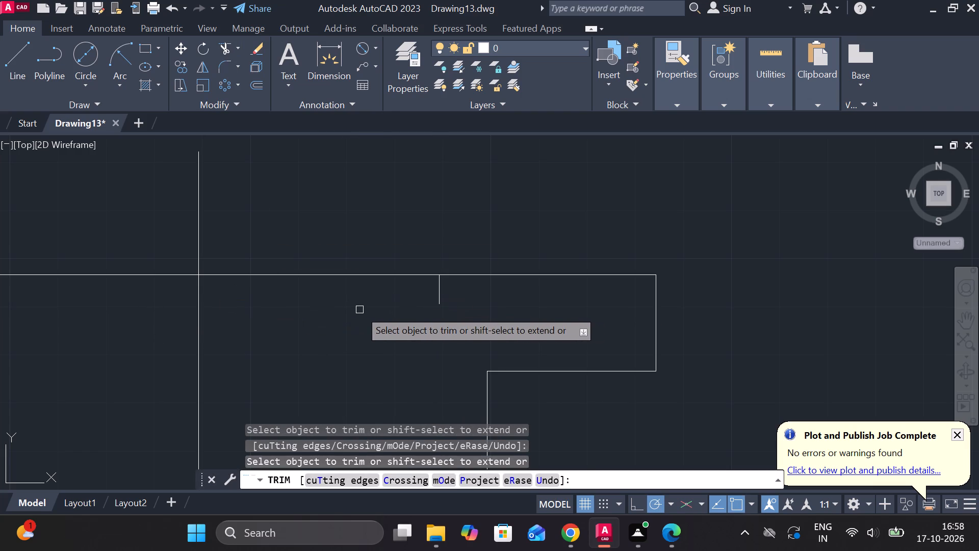
scroll(359, 311, "down", 2)
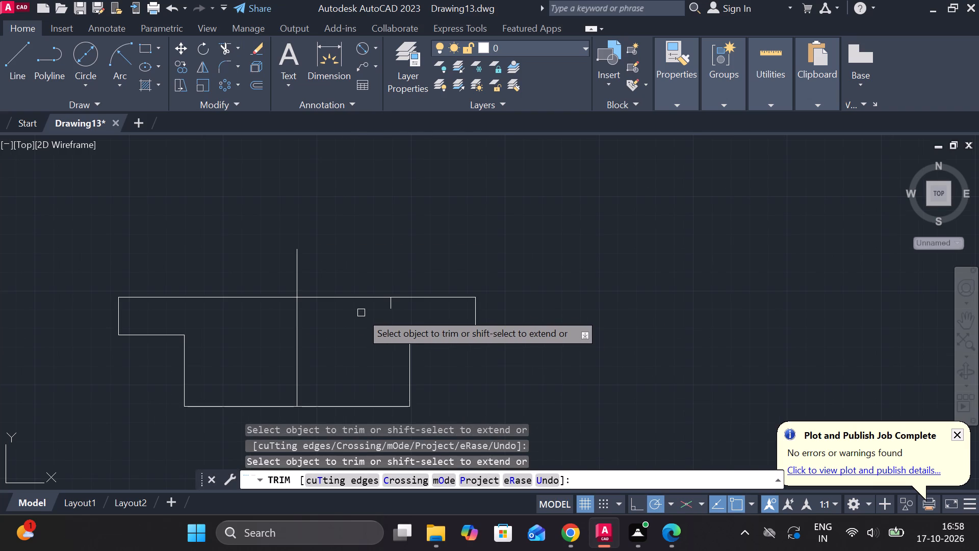
key("Escape")
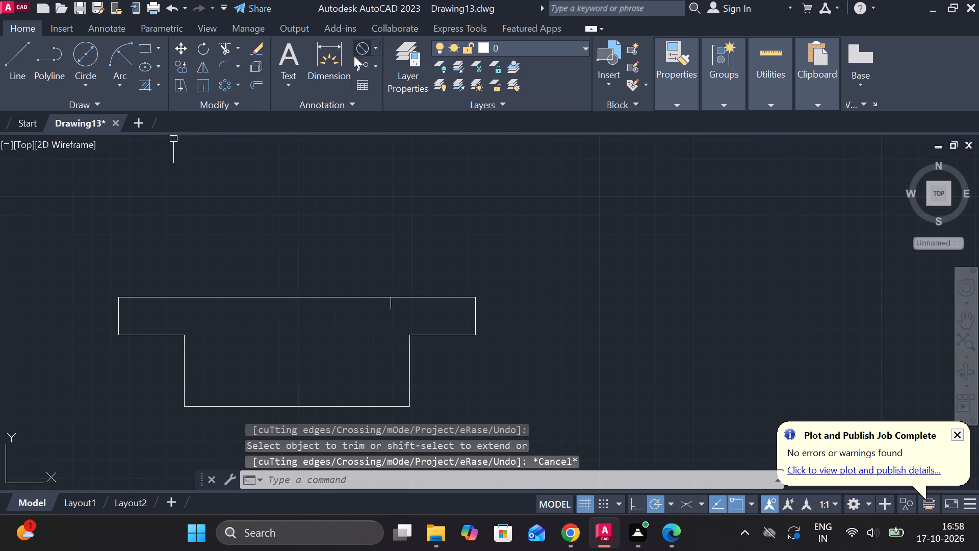
Draw the recess floor 100 units left from the short vertical line's lower end, then straight up to the profile's top edge.
left_click(16, 44)
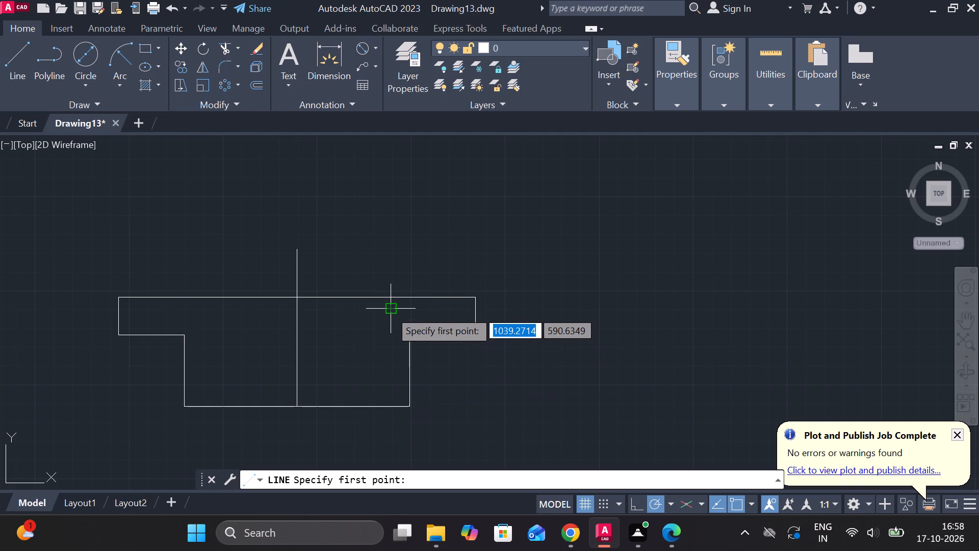
scroll(390, 310, "up", 2)
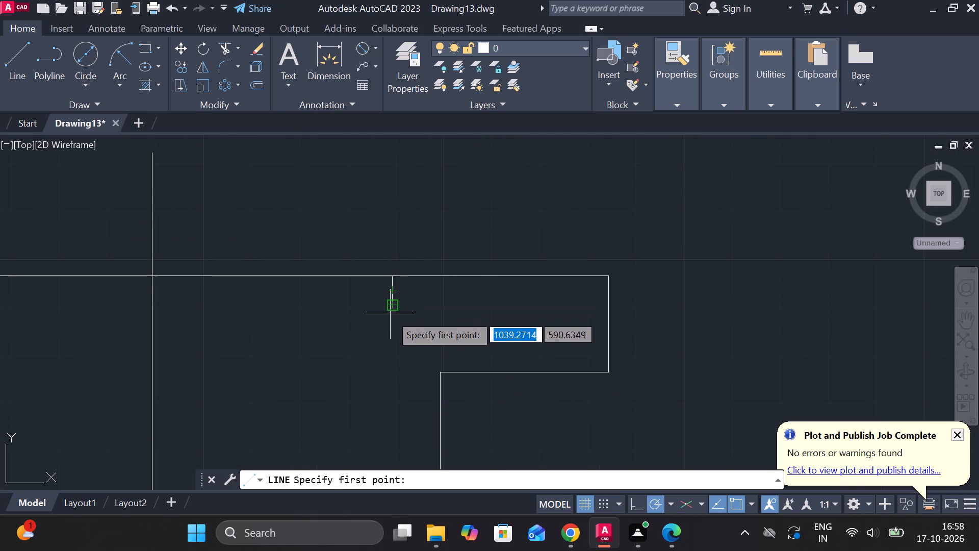
left_click(390, 307)
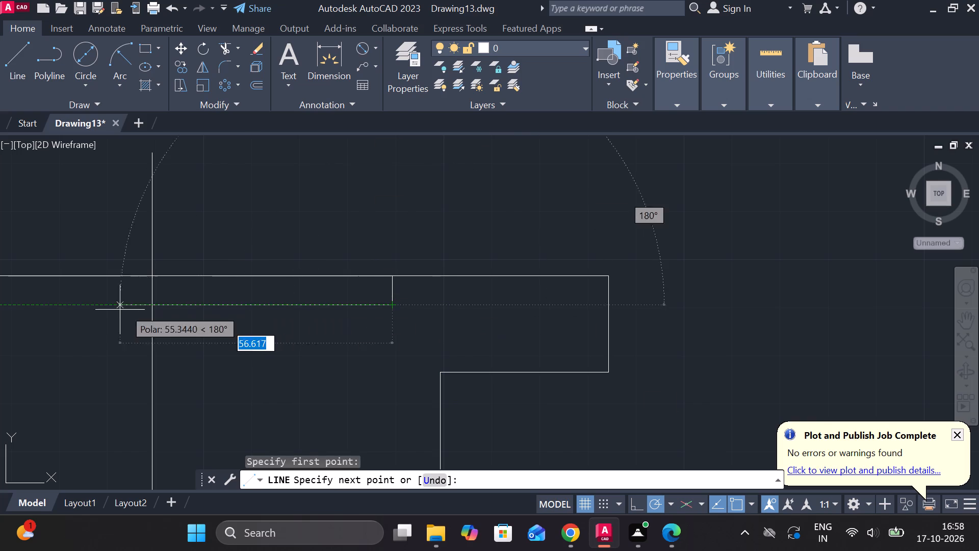
scroll(40, 308, "down", 2)
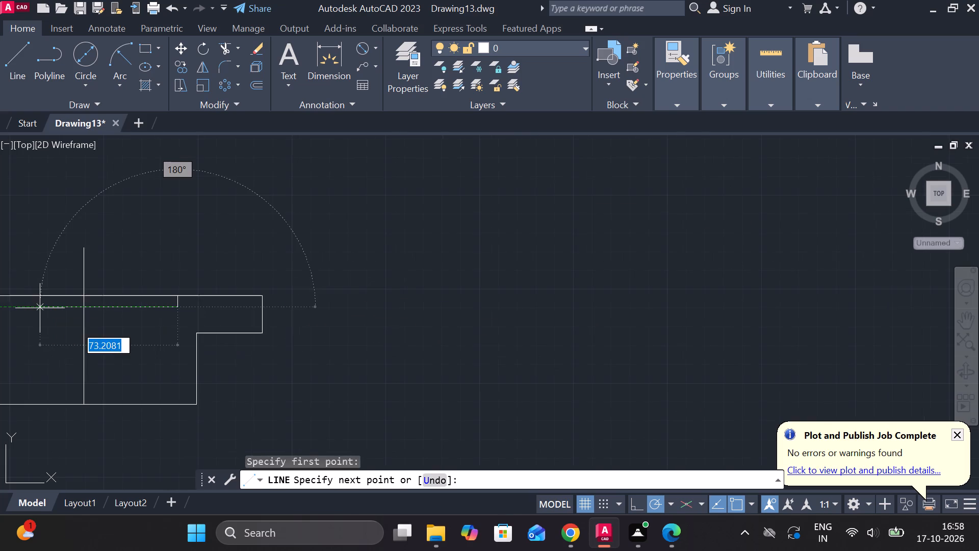
scroll(40, 308, "down", 1)
scroll(334, 307, "down", 2)
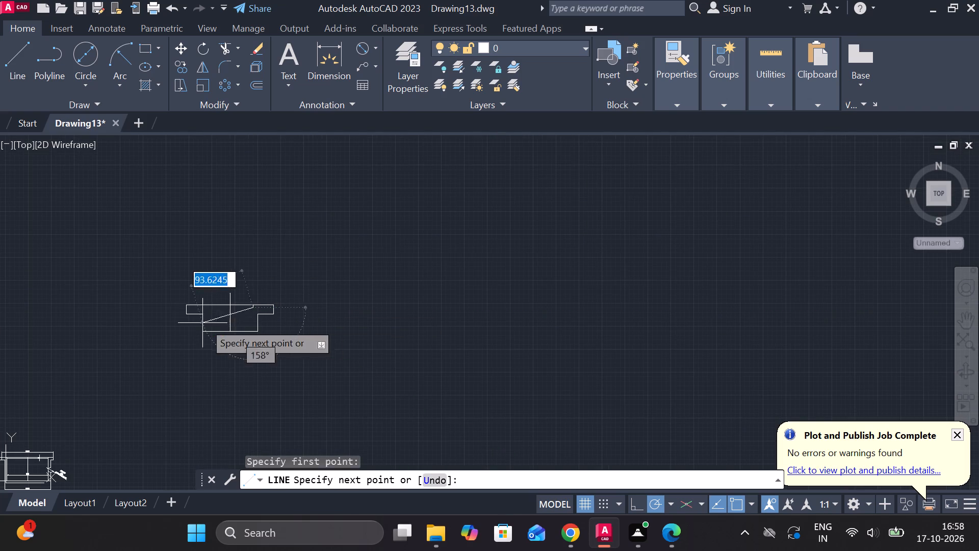
scroll(167, 313, "up", 3)
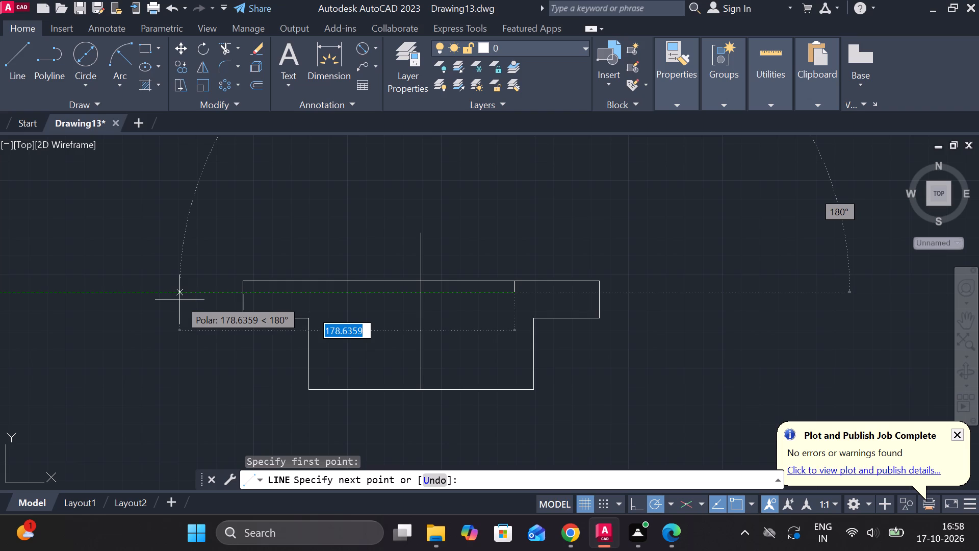
key("1")
type("00")
key("Return")
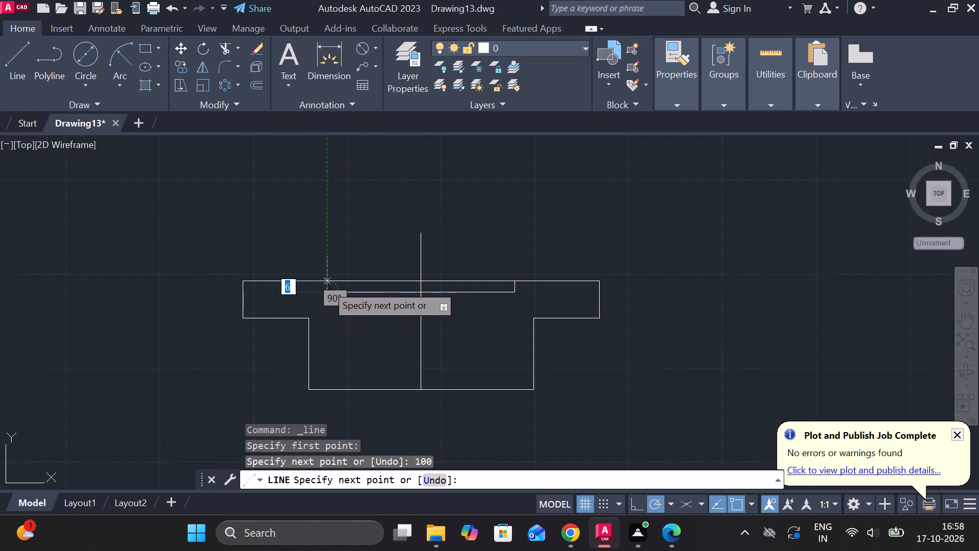
left_click(326, 278)
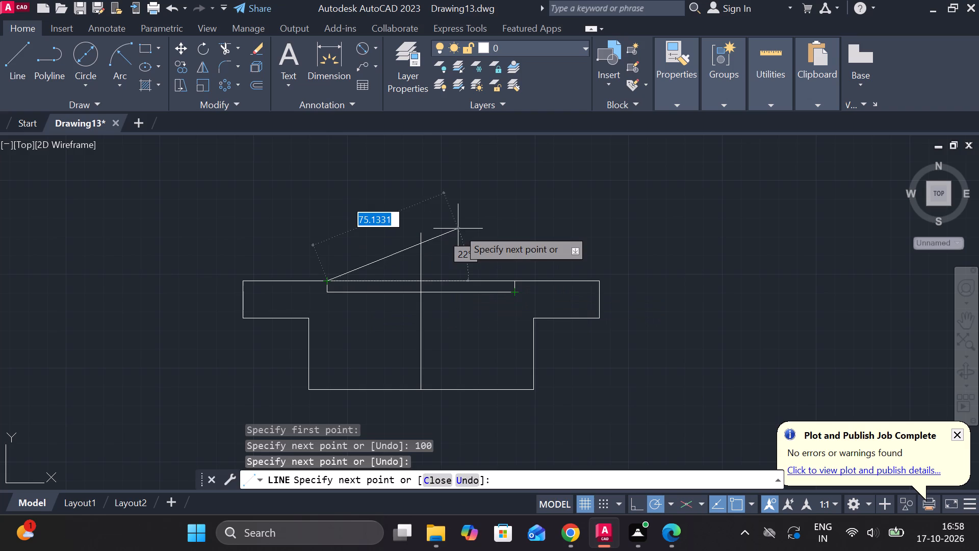
key("Escape")
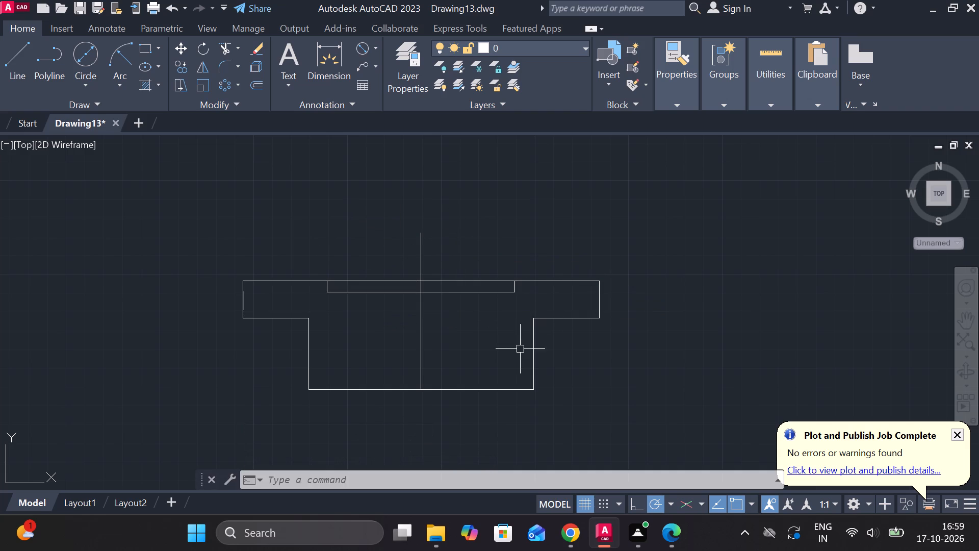
Copy the vertical centre line 10 units to the right and 10 units to the left.
left_click(423, 345)
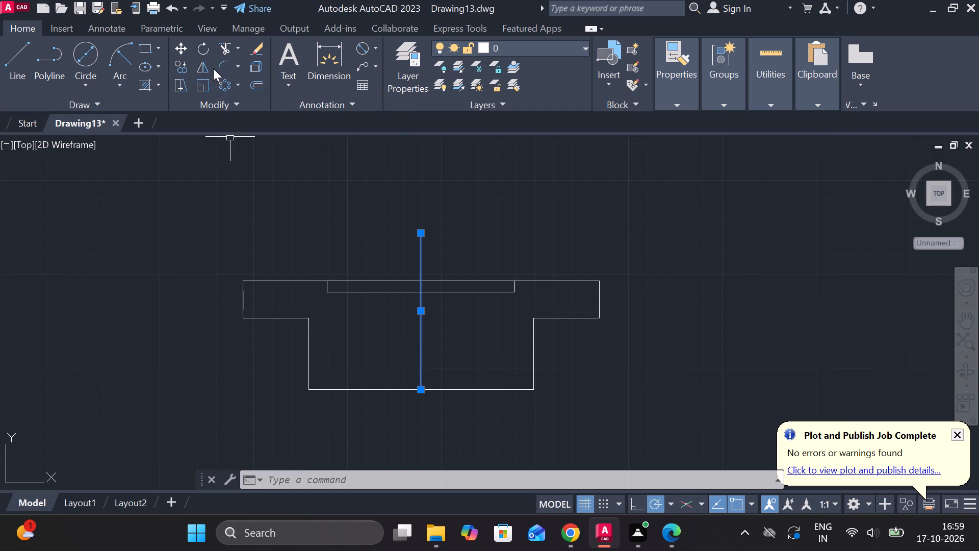
left_click(179, 65)
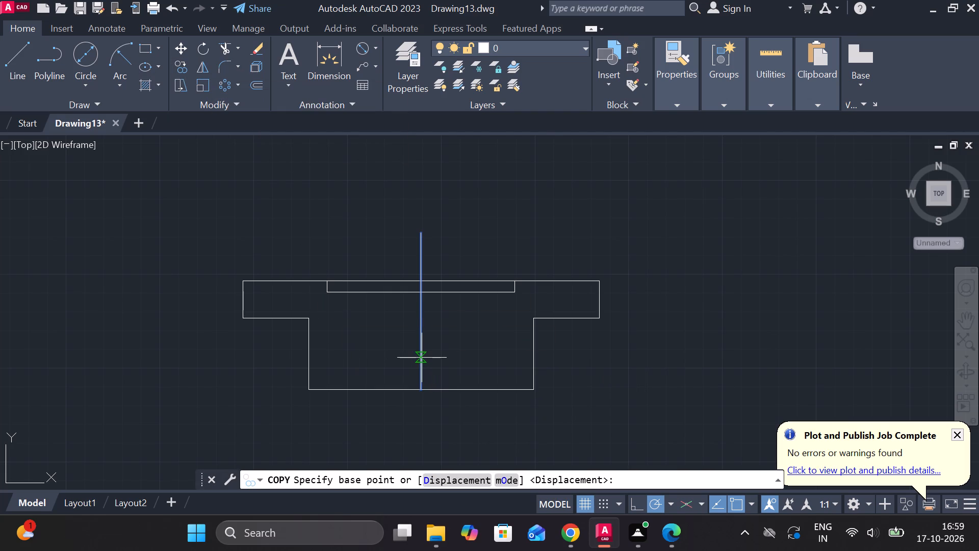
left_click(420, 354)
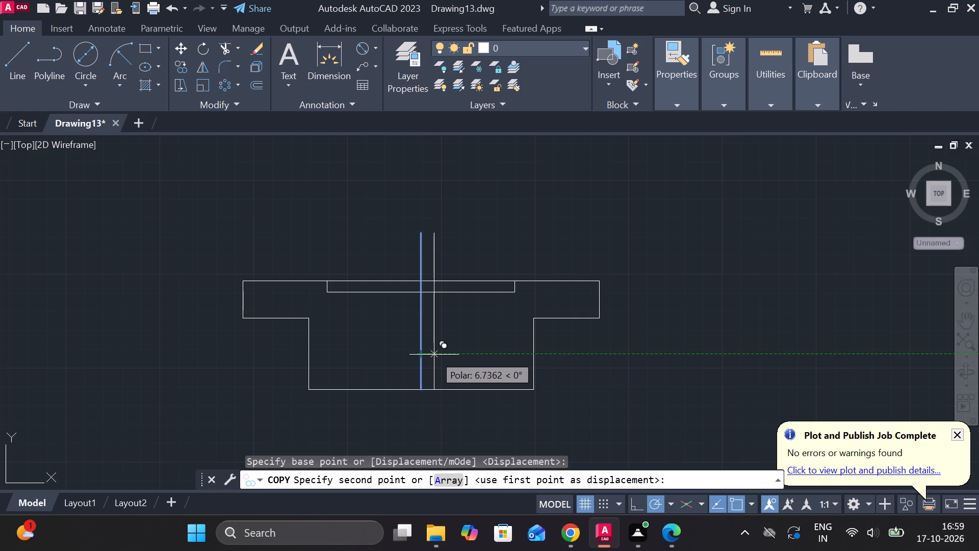
type("10")
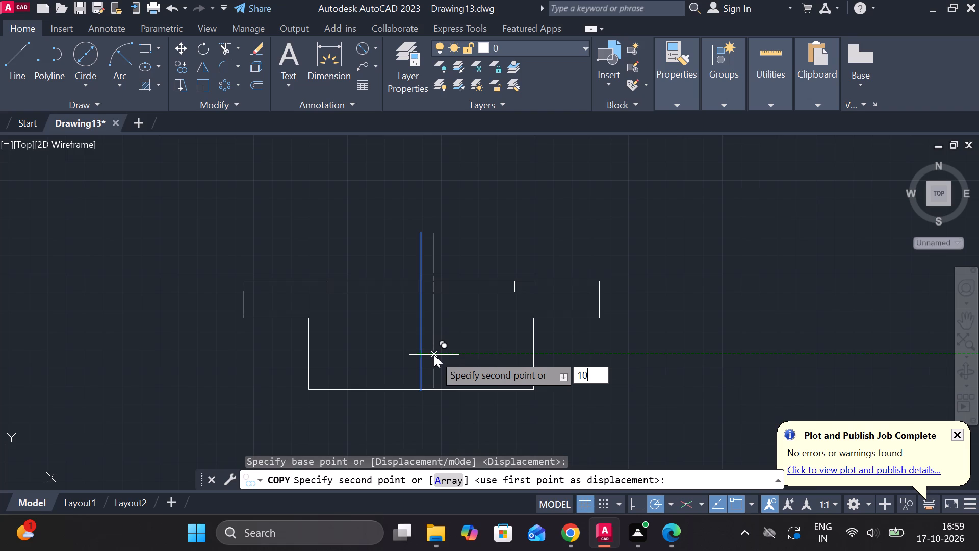
key("Return")
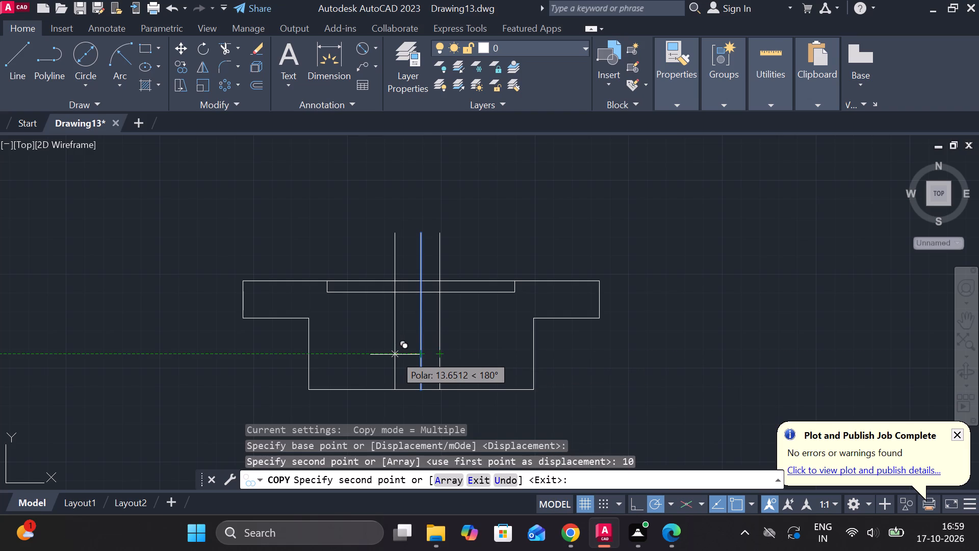
type("10")
key("Return")
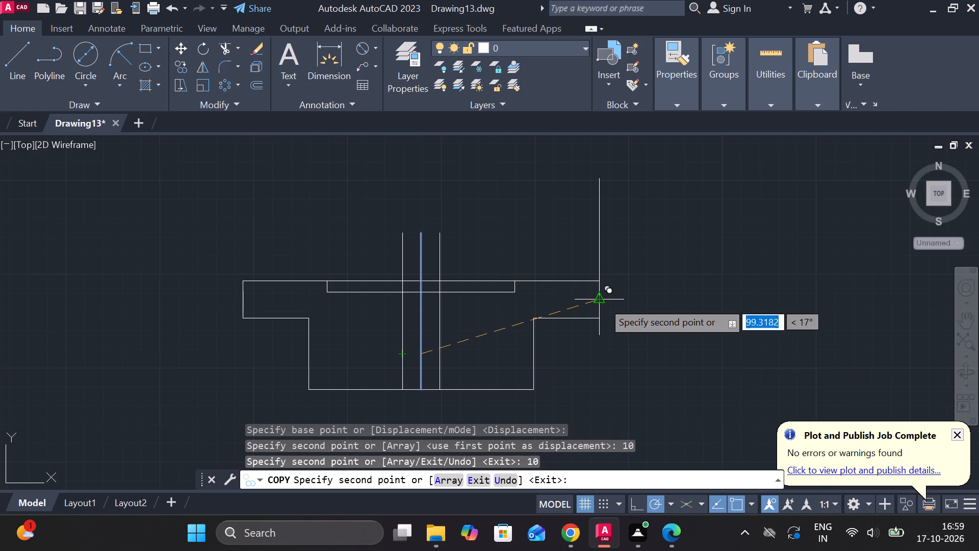
key("Escape")
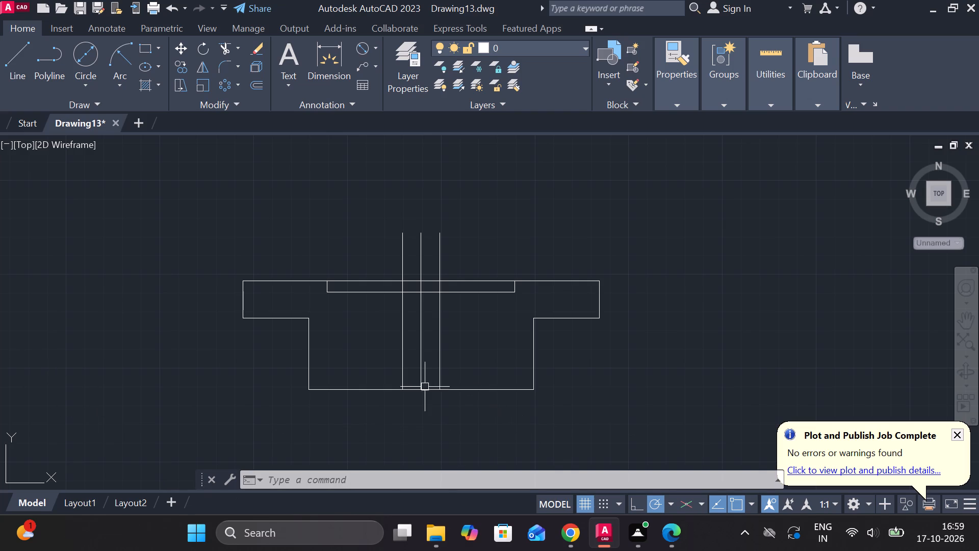
Copy the profile's lowest edge 10 units straight up, using its midpoint as the base point.
left_click(466, 395)
left_click(476, 386)
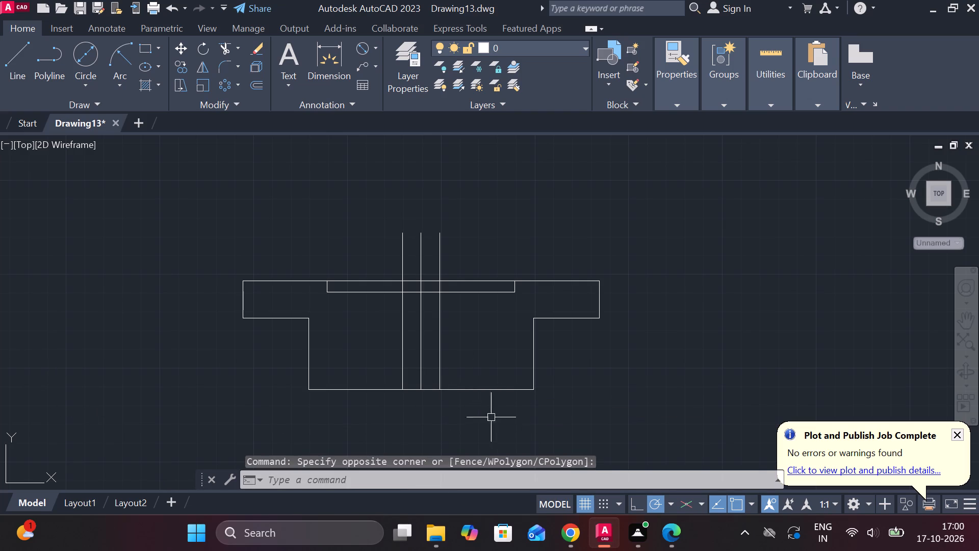
left_click(470, 392)
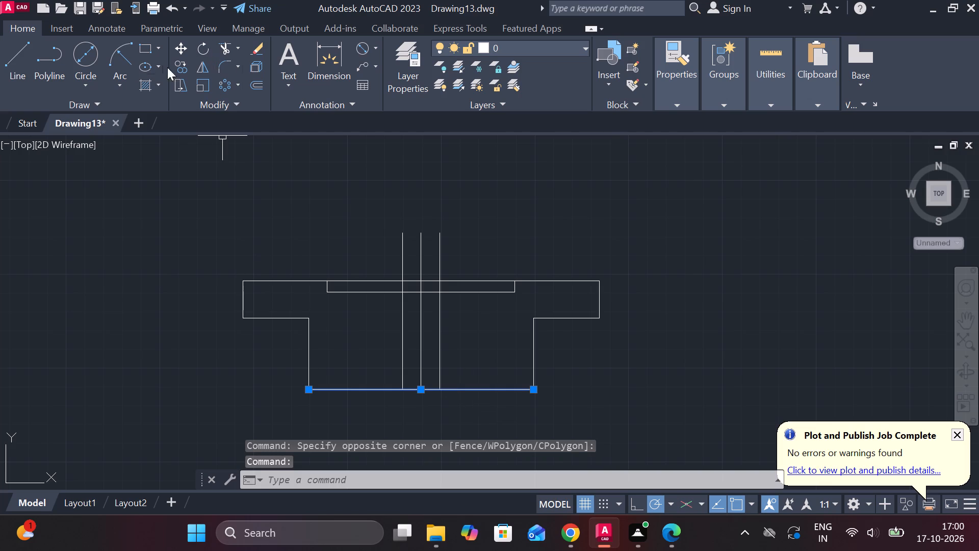
left_click(186, 67)
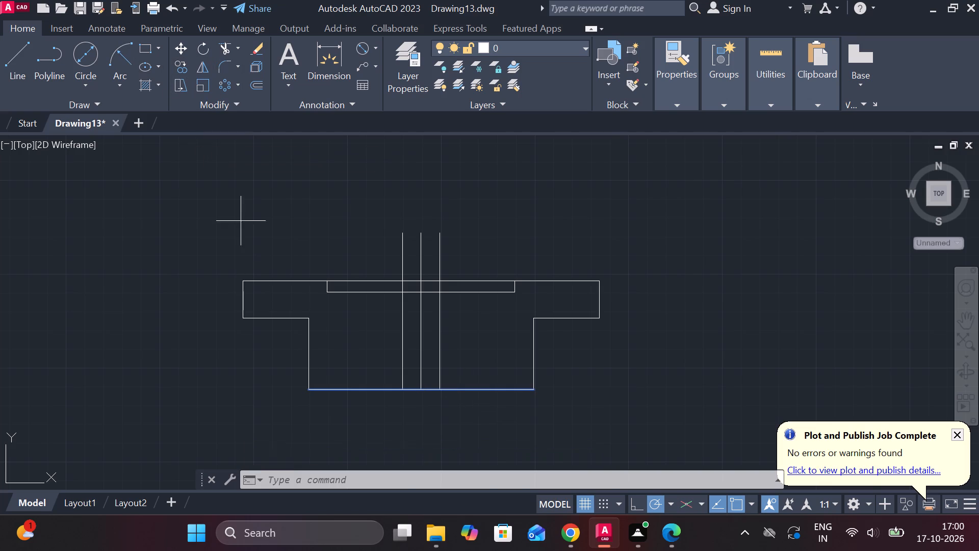
left_click(422, 385)
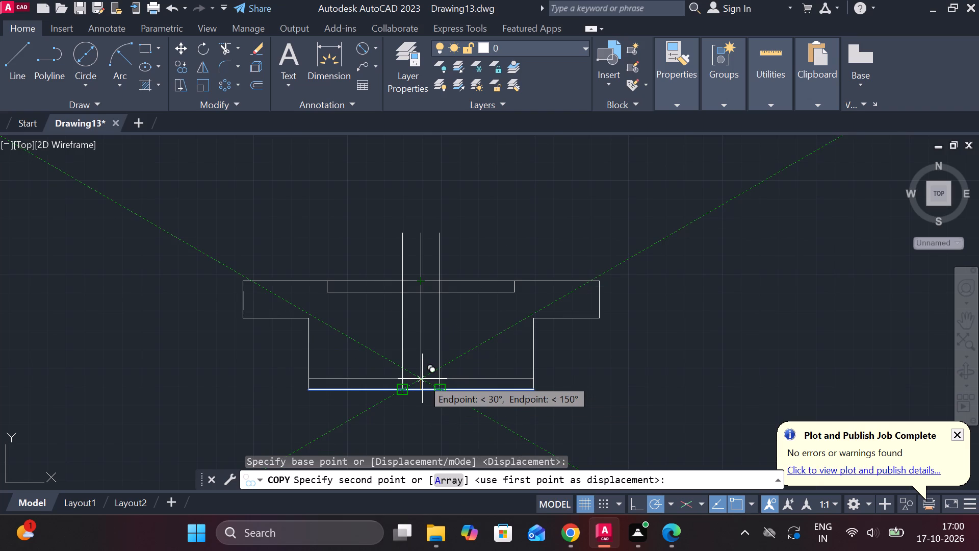
key("1")
key("0")
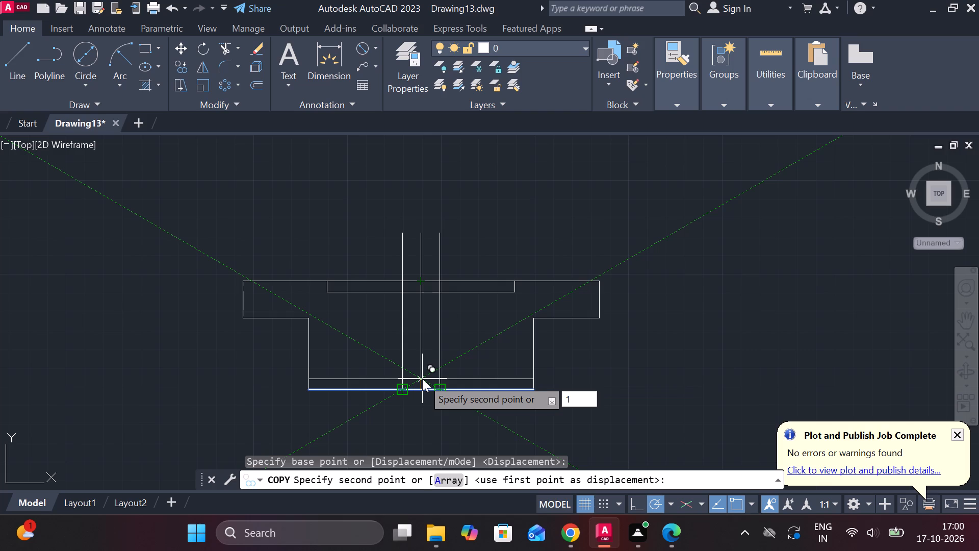
key("Return")
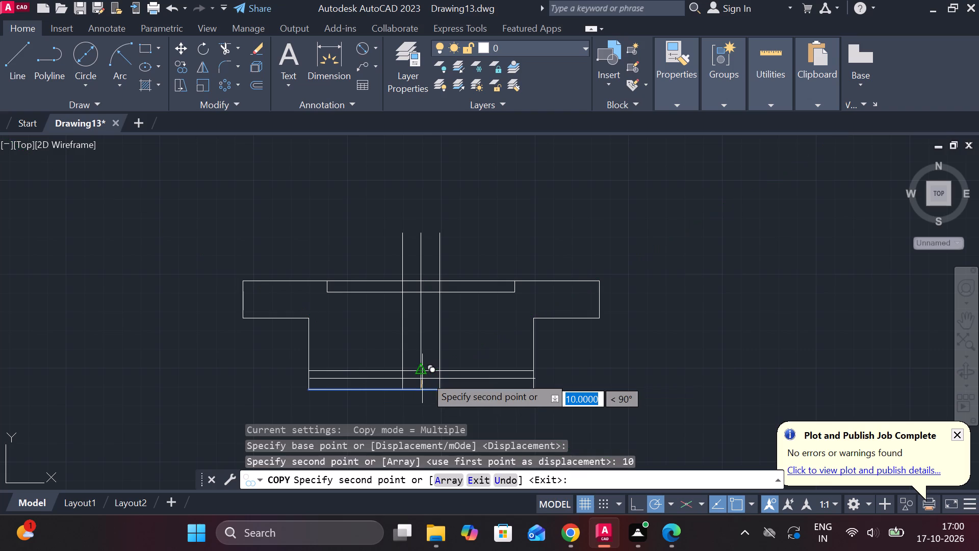
key("Escape")
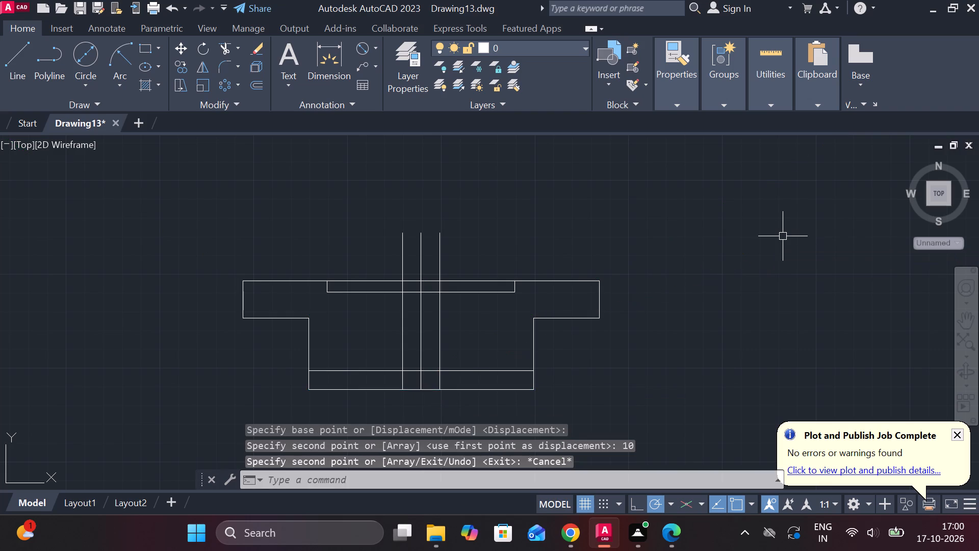
Draw a 20-unit diameter circle centred on the midpoint of the copied horizontal line.
left_click(77, 58)
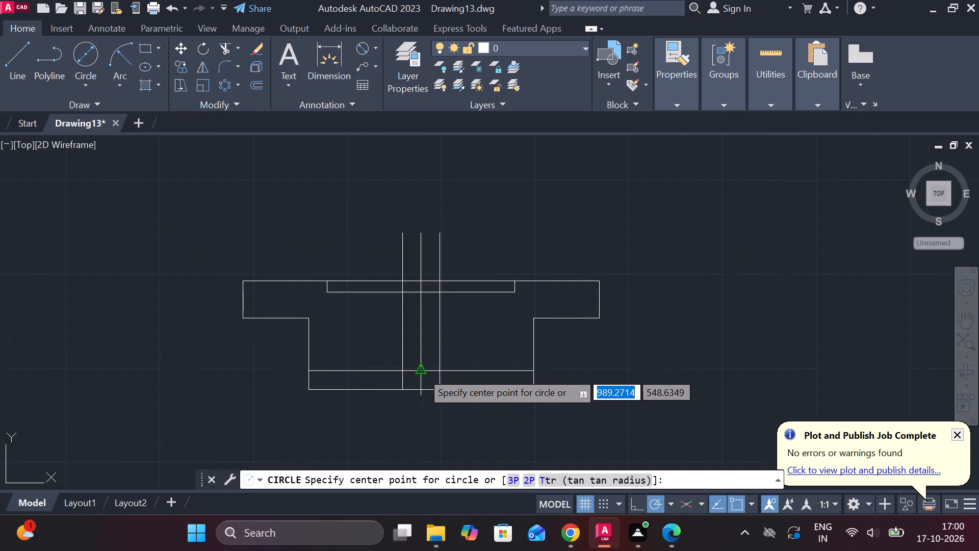
left_click(422, 372)
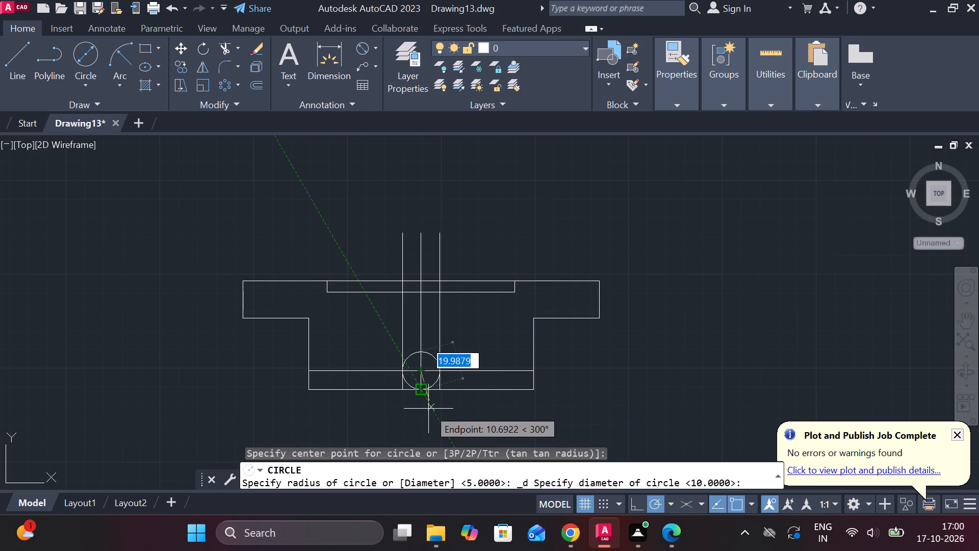
type("20")
key("Return")
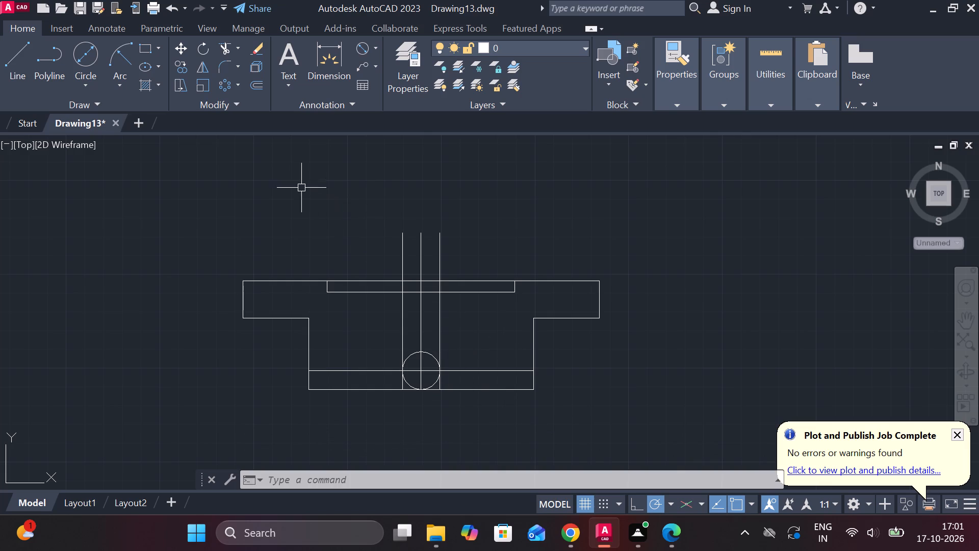
Trim away the circle's upper half above the copied horizontal line, on both sides of the centre line.
left_click(225, 47)
scroll(399, 409, "up", 1)
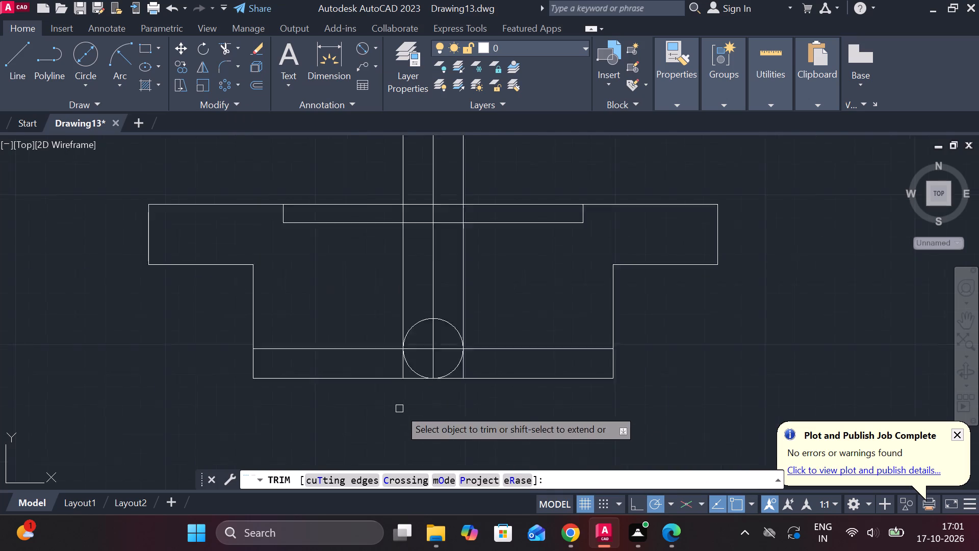
scroll(399, 409, "up", 1)
left_click(419, 277)
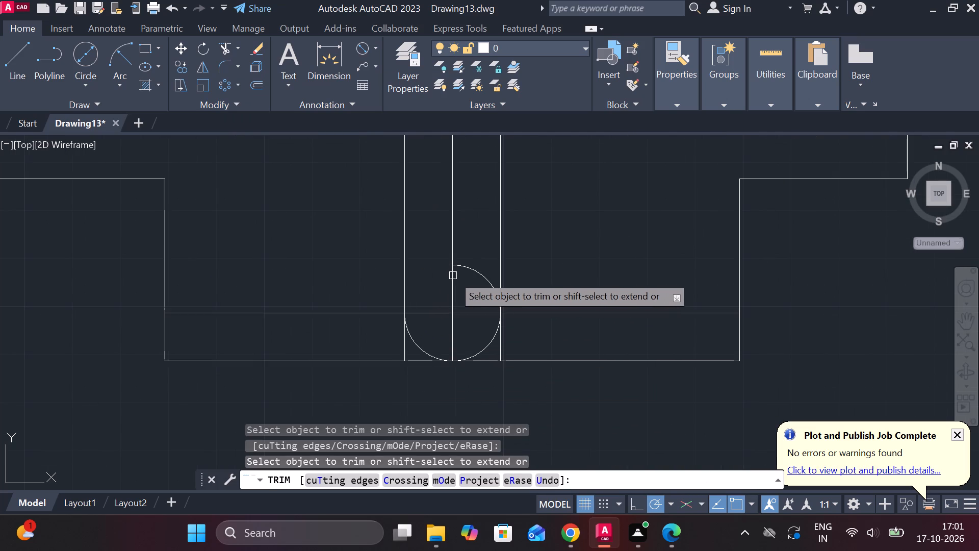
left_click(485, 275)
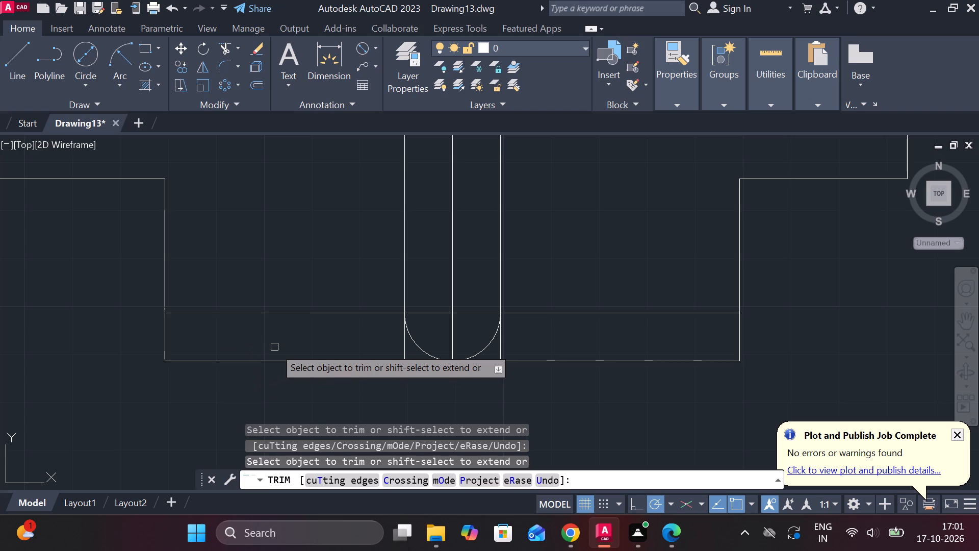
scroll(316, 312, "down", 2)
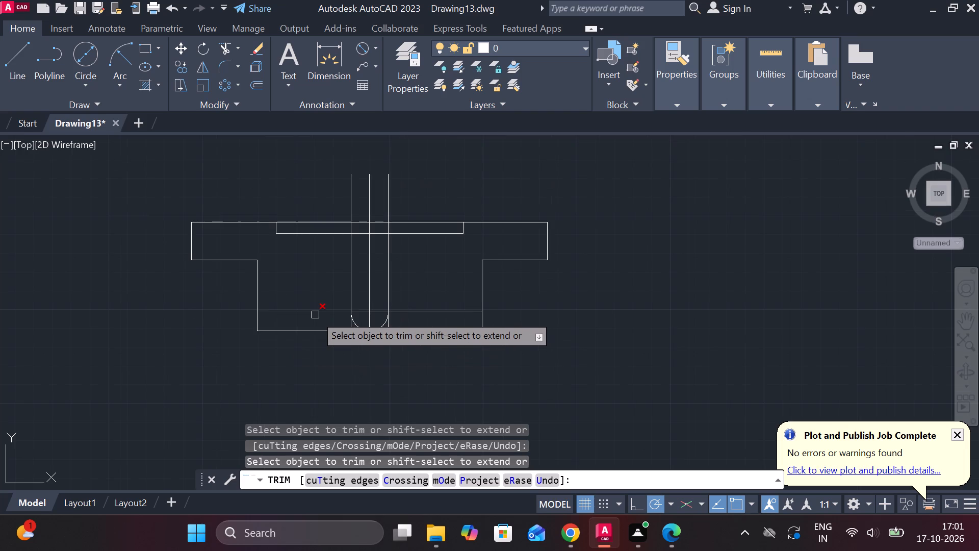
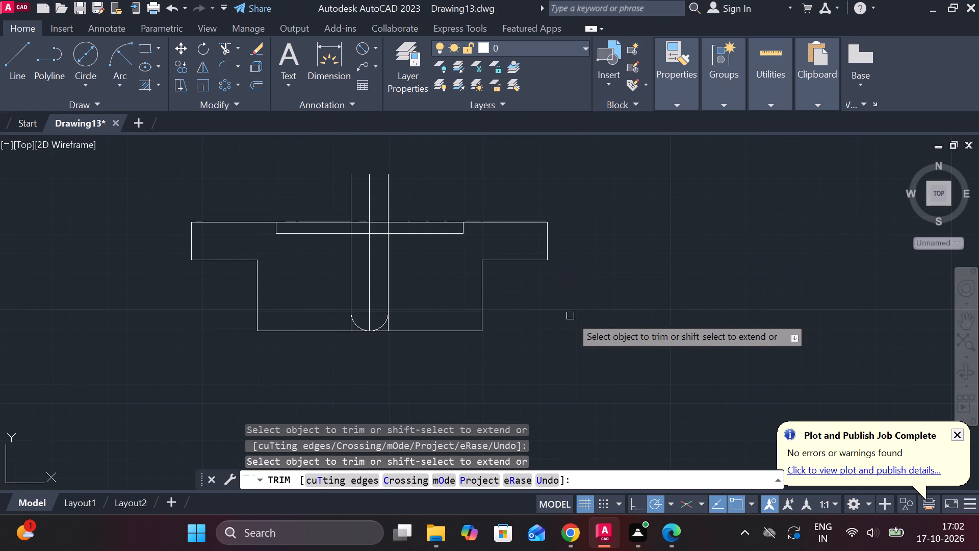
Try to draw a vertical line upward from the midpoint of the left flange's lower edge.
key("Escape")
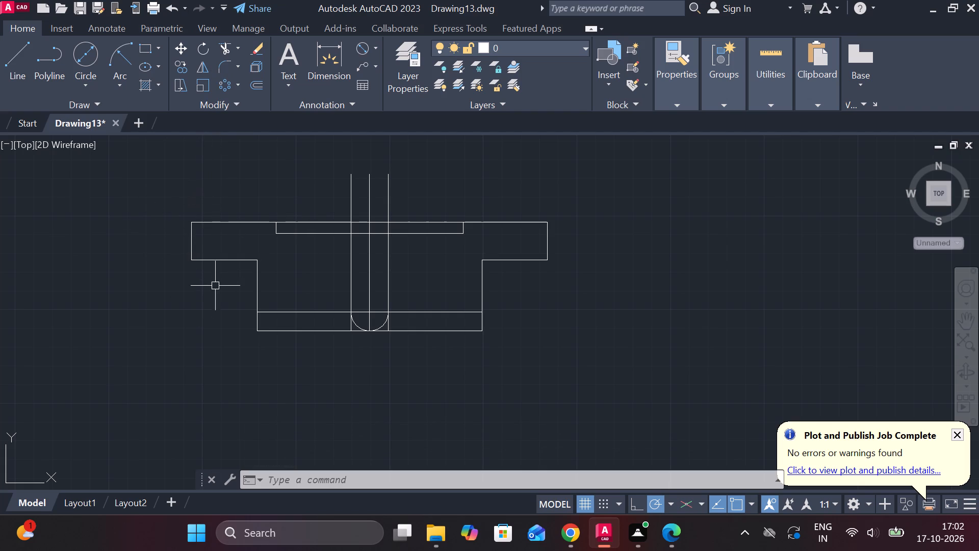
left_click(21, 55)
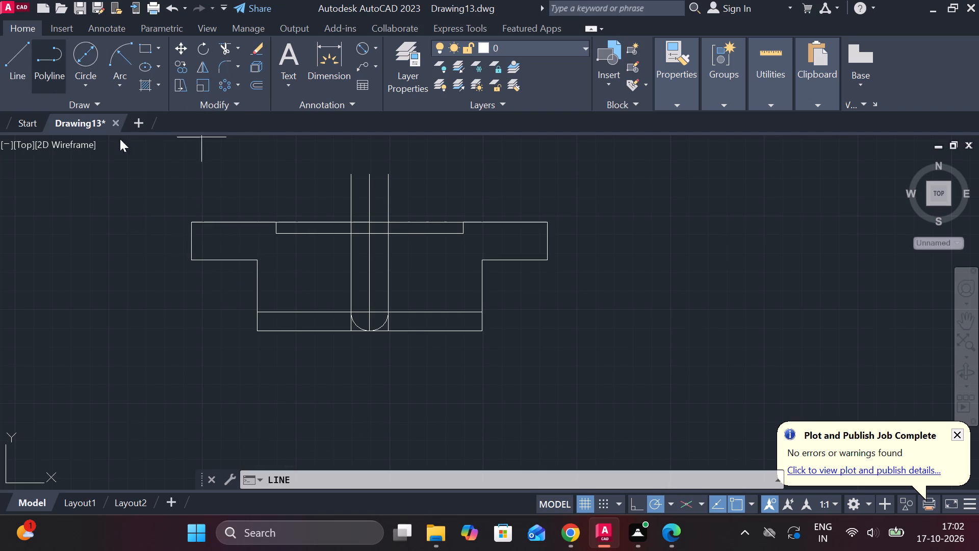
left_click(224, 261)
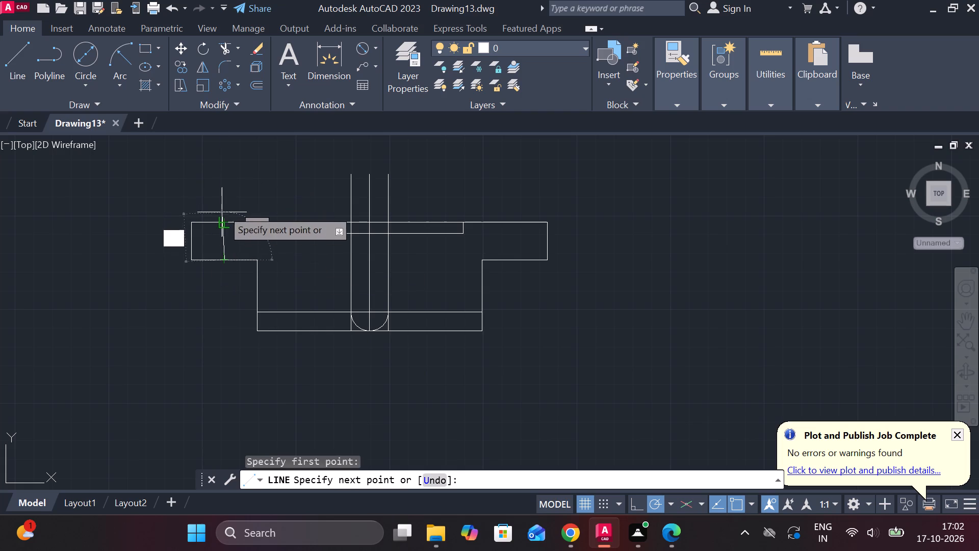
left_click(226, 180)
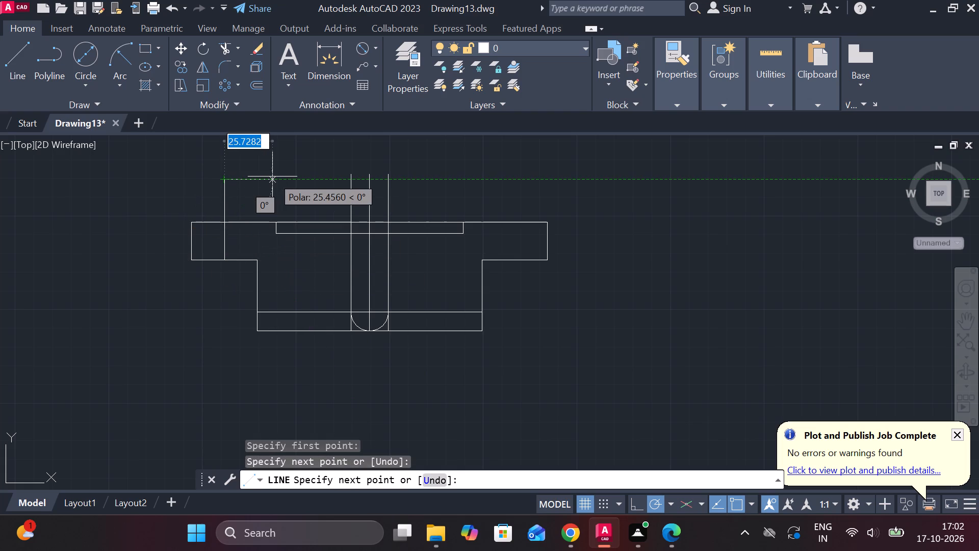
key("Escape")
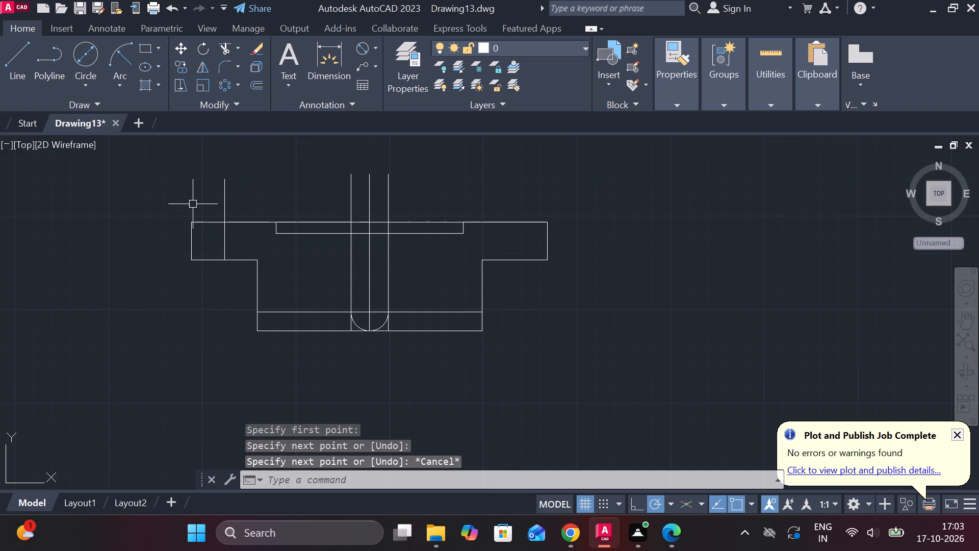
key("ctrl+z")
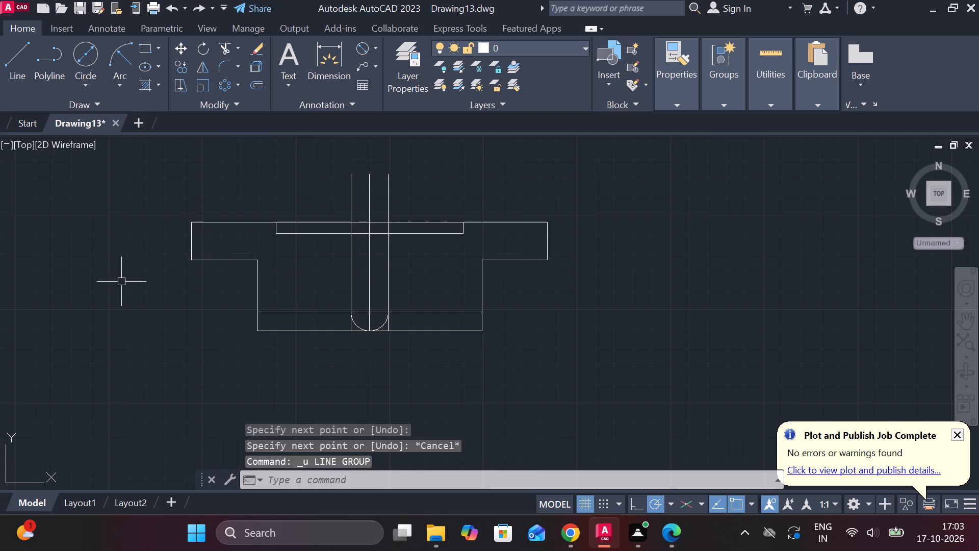
Draw vertical centre lines extending past the left and right flanges, aligned with their lower-edge midpoints, about 58 and 68 units long.
left_click_drag(11, 73, 15, 74)
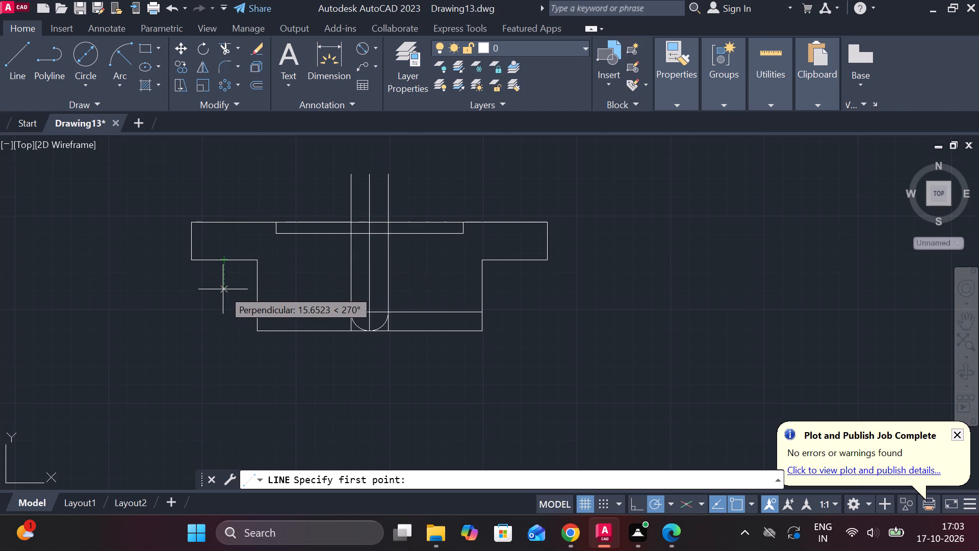
left_click(223, 288)
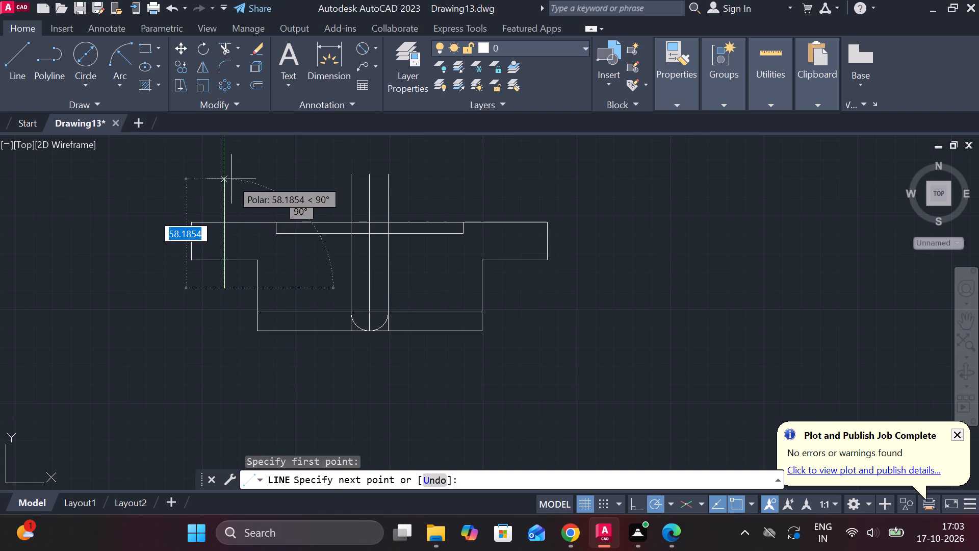
left_click(231, 179)
key("Escape")
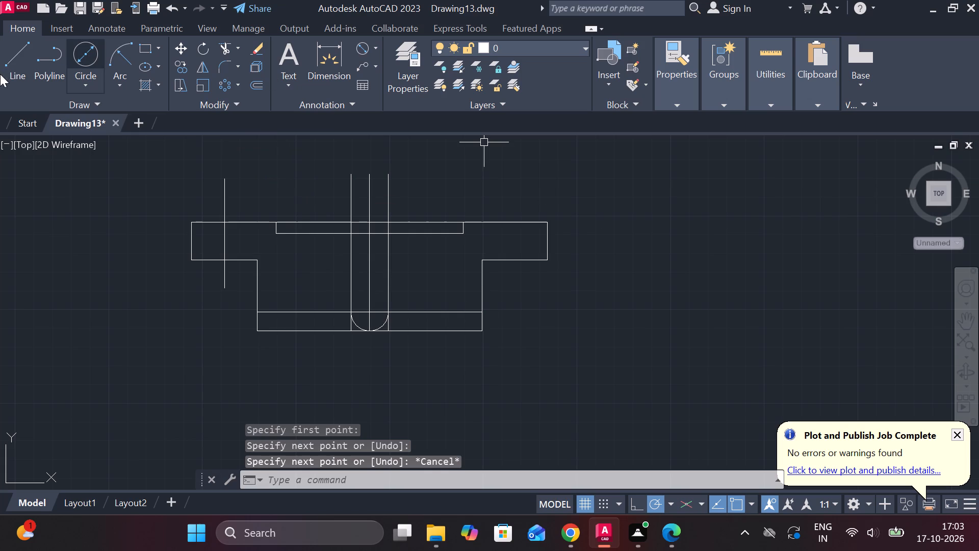
left_click(13, 69)
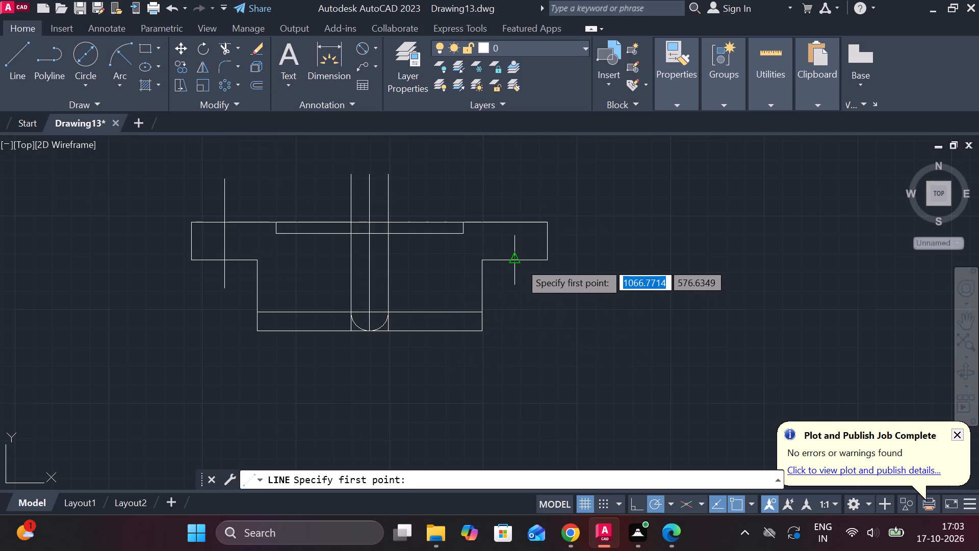
left_click(517, 291)
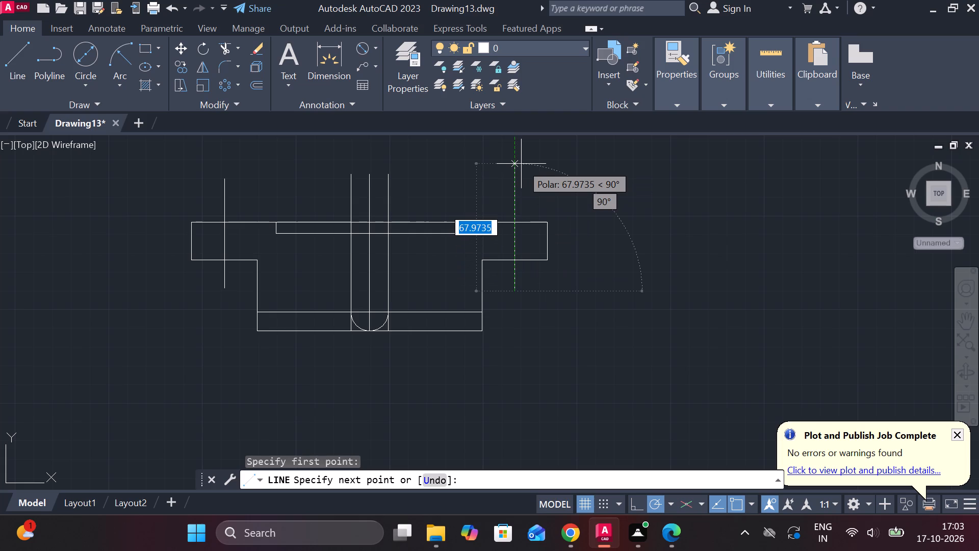
left_click(521, 164)
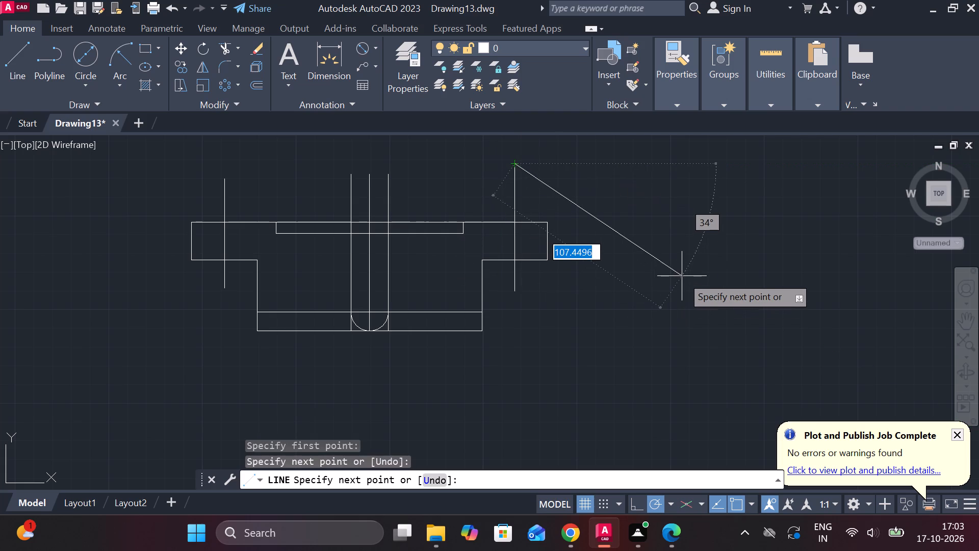
key("Escape")
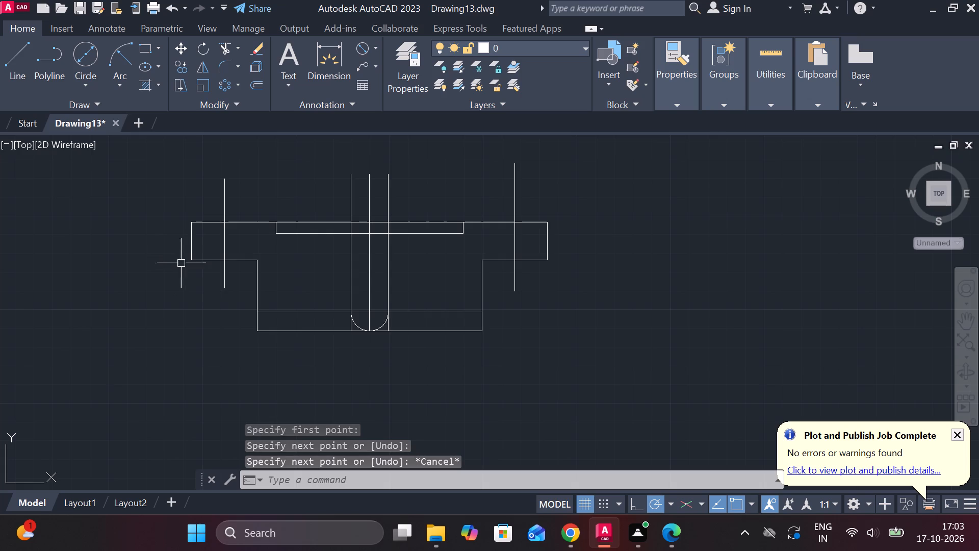
Copy the left flange's vertical centre line 5 units to the right and 5 units to the left.
left_click(223, 242)
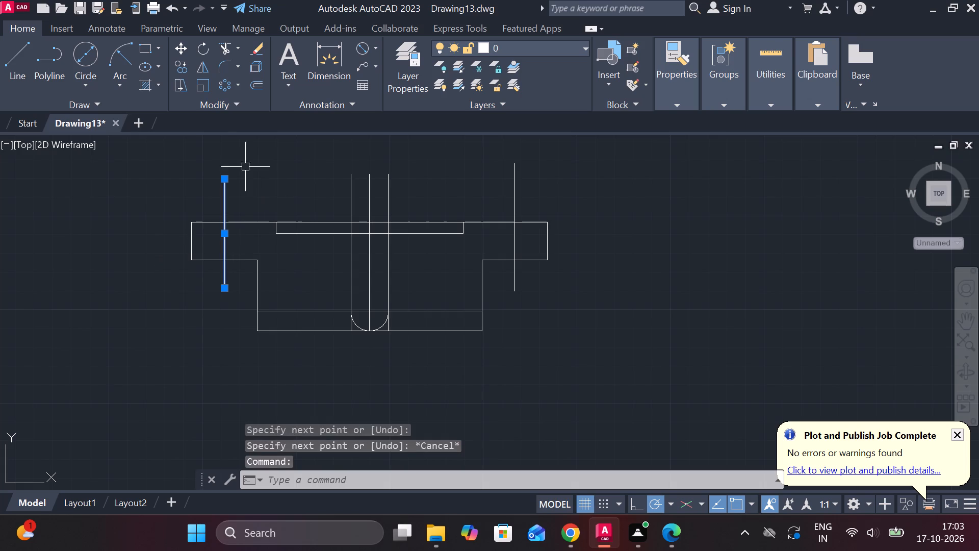
left_click(180, 60)
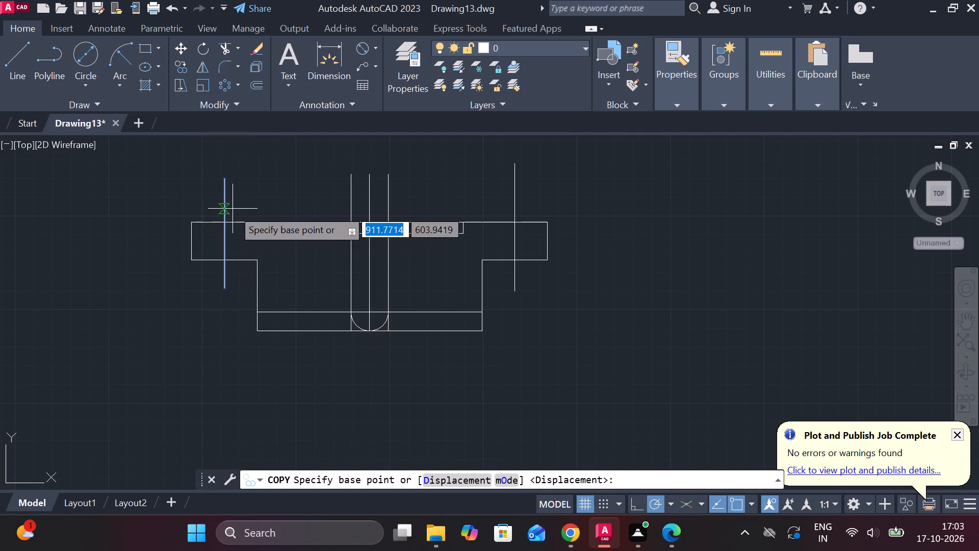
left_click(223, 245)
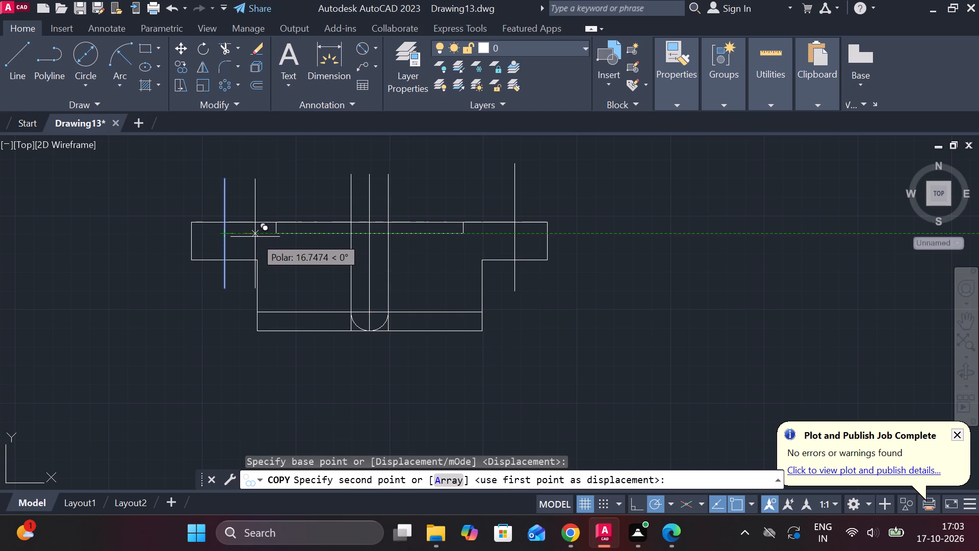
key("5")
key("Return")
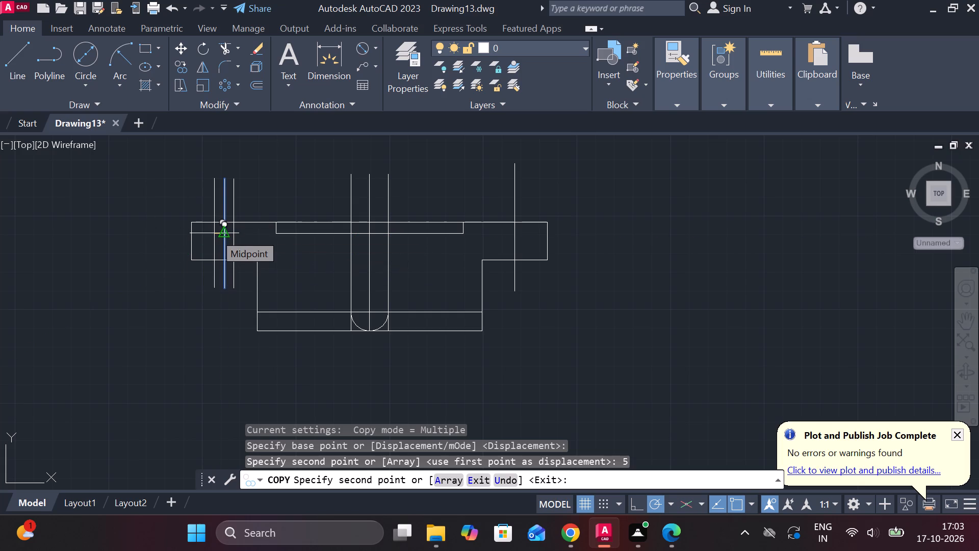
key("5")
key("Return")
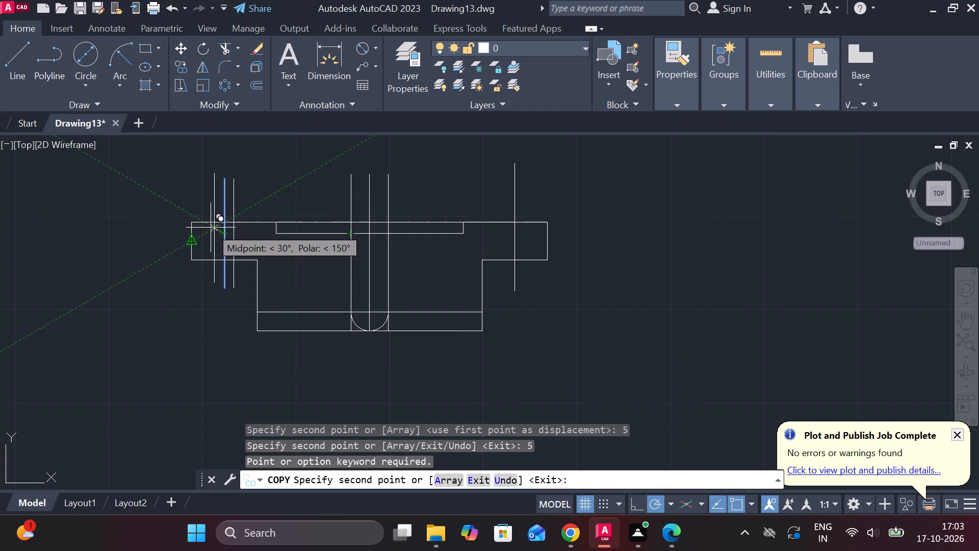
key("5")
key("Return")
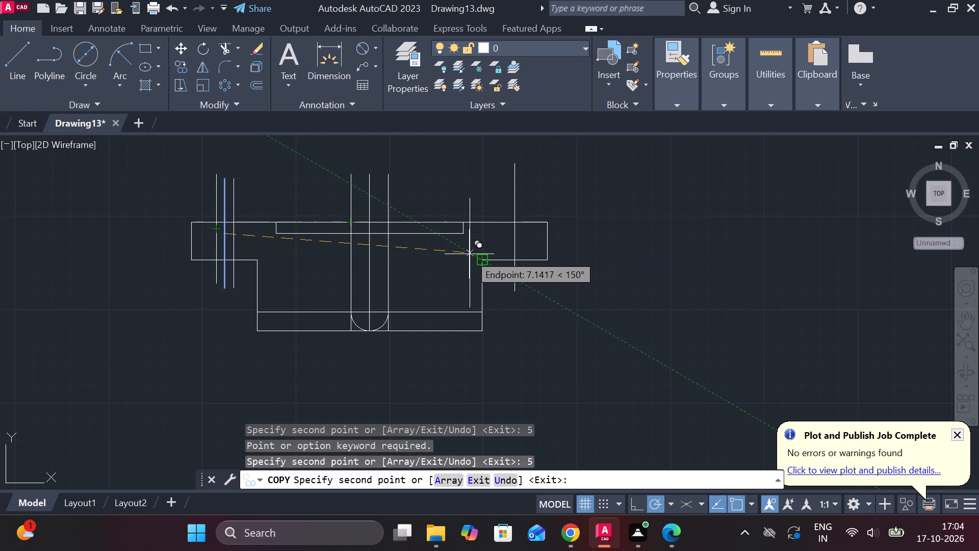
key("Escape")
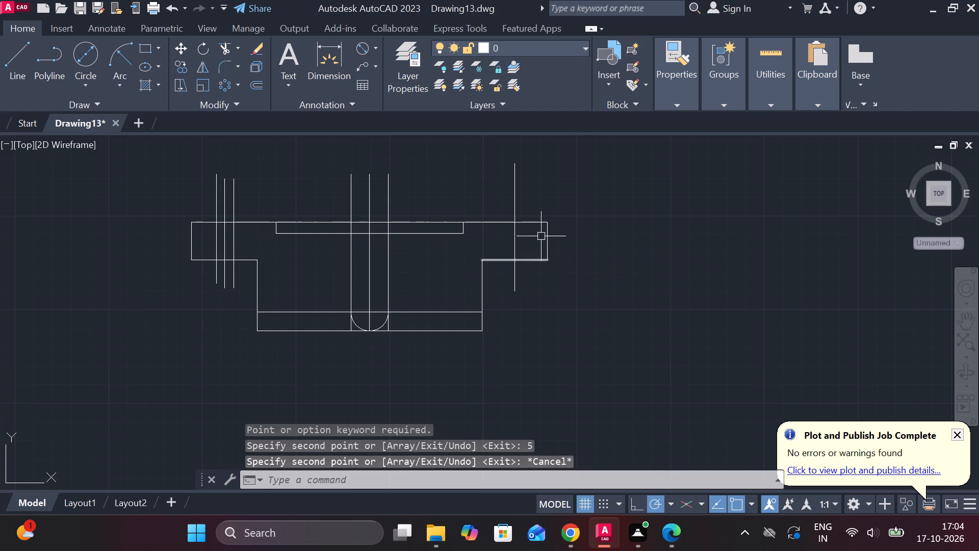
Copy the right flange's vertical centre line 5 units to the right and 5 units to the left.
left_click(517, 241)
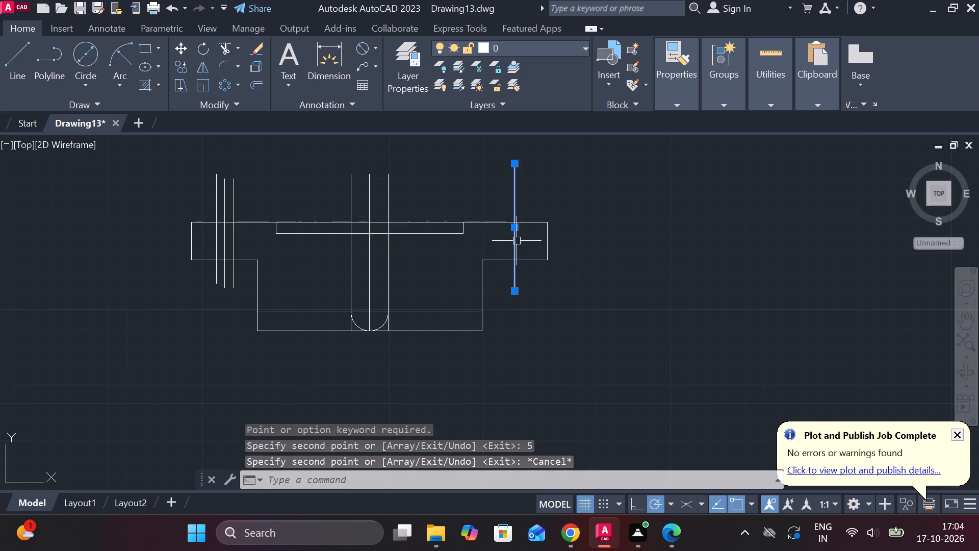
left_click(181, 65)
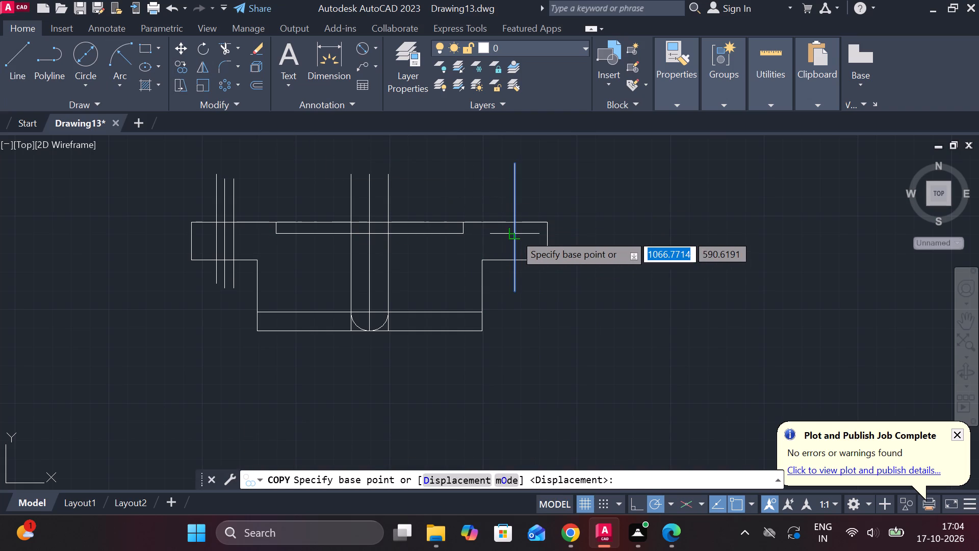
left_click(514, 234)
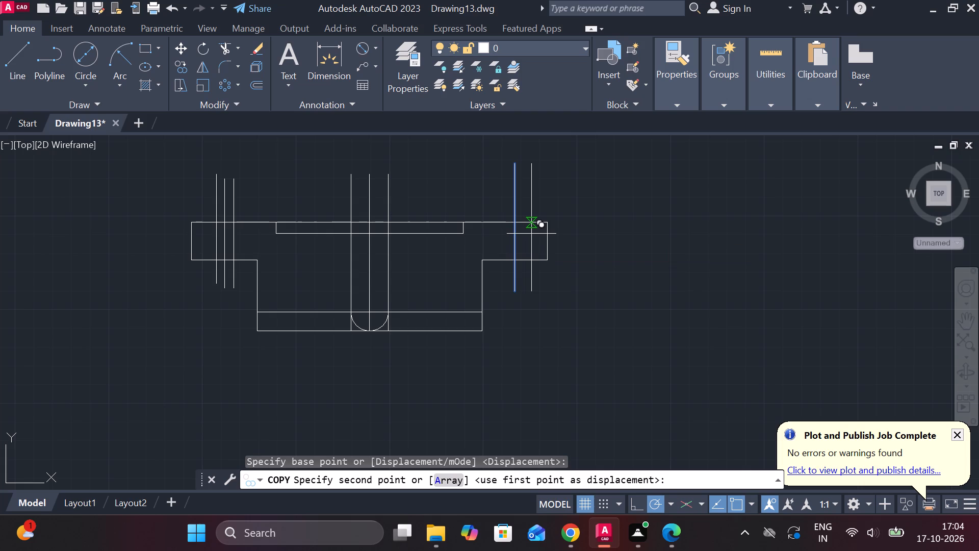
key("5")
key("Return")
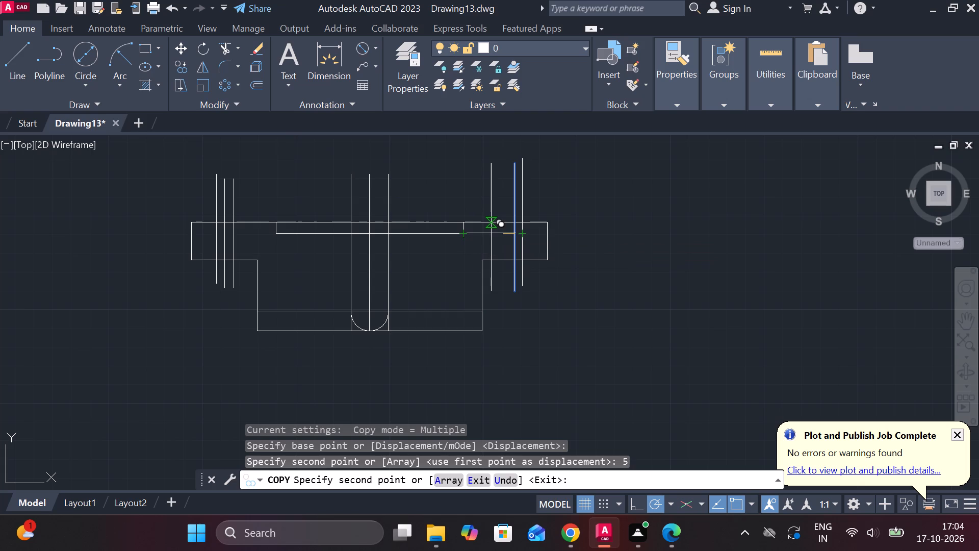
key("5")
key("Return")
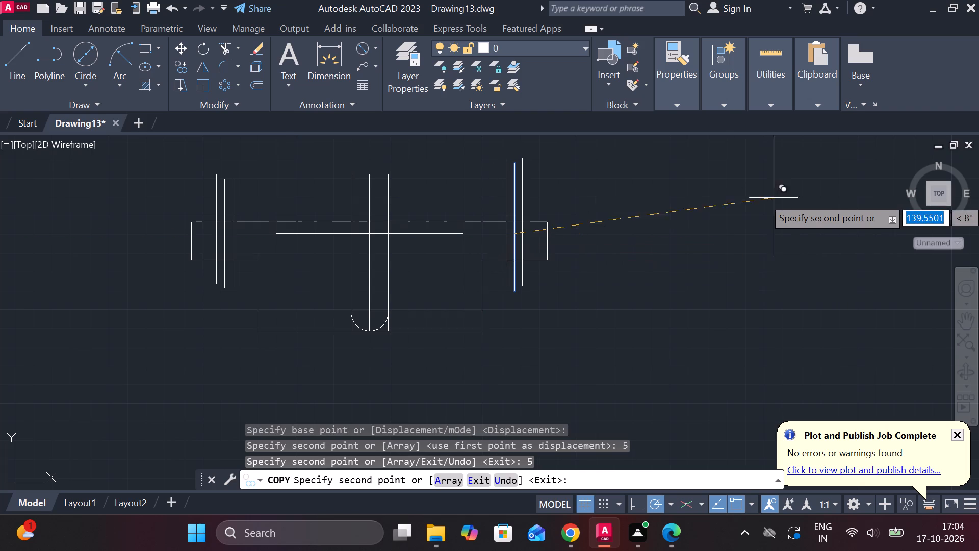
key("Escape")
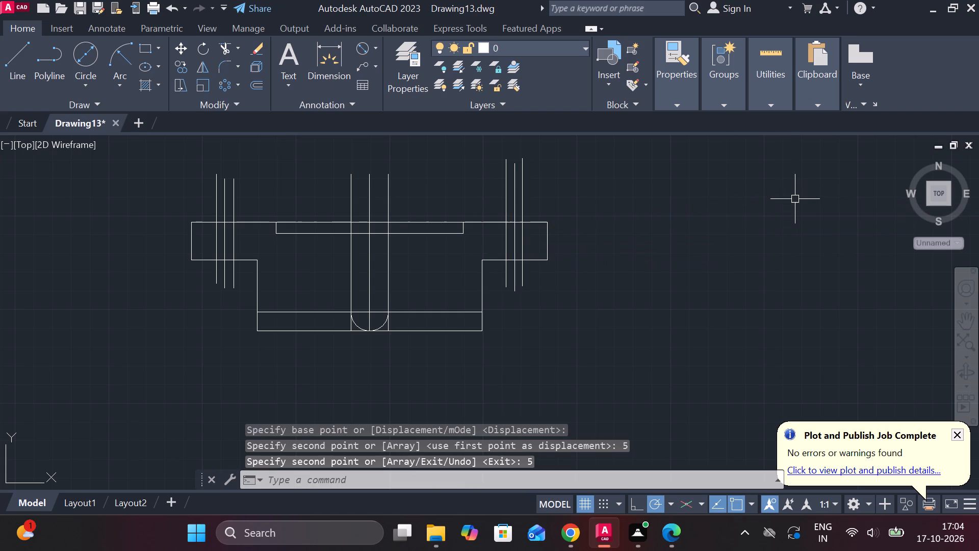
Trim the left flange's three vertical lines above its top edge and the outer two below its bottom edge.
scroll(533, 256, "up", 1)
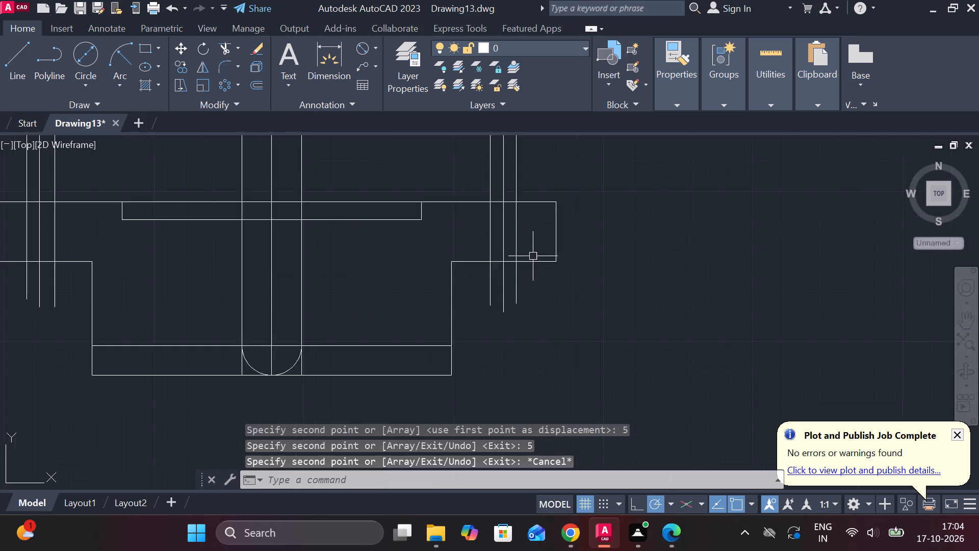
scroll(533, 256, "up", 2)
scroll(533, 256, "down", 4)
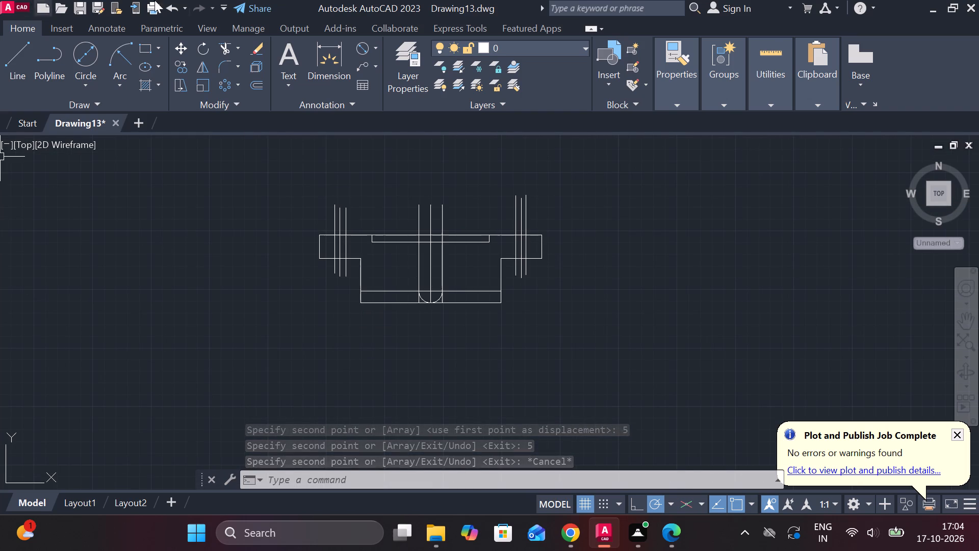
left_click(232, 49)
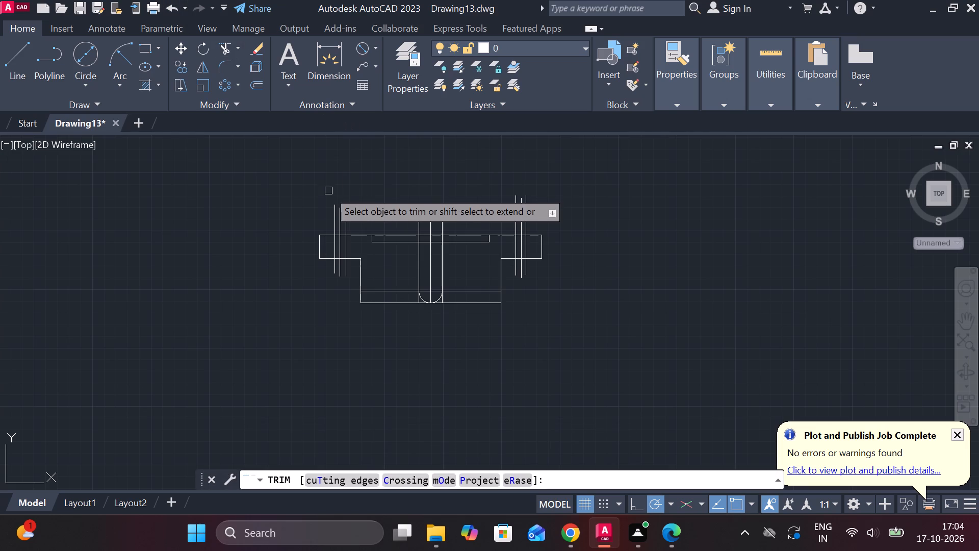
scroll(330, 190, "up", 3)
left_click(344, 274)
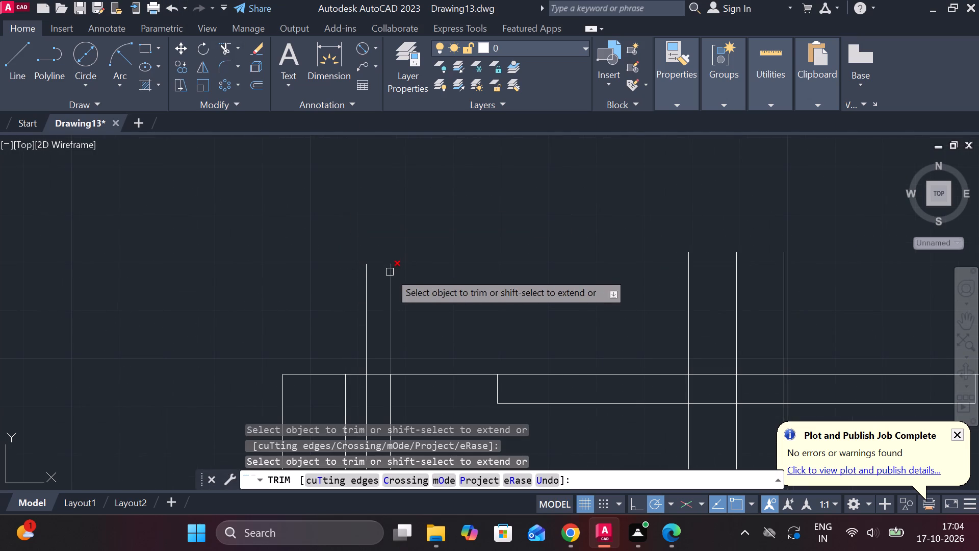
left_click(390, 272)
scroll(488, 324, "down", 2)
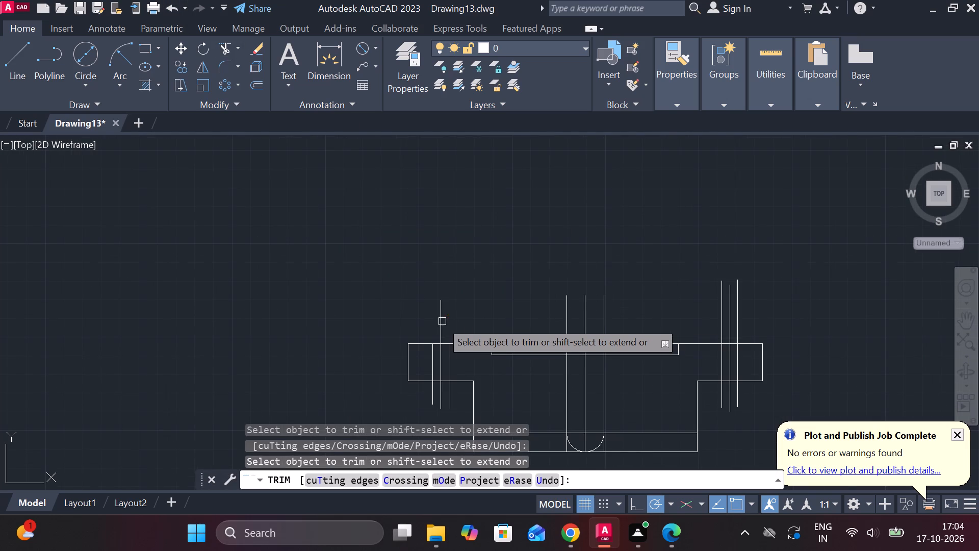
left_click(441, 321)
scroll(431, 409, "up", 2)
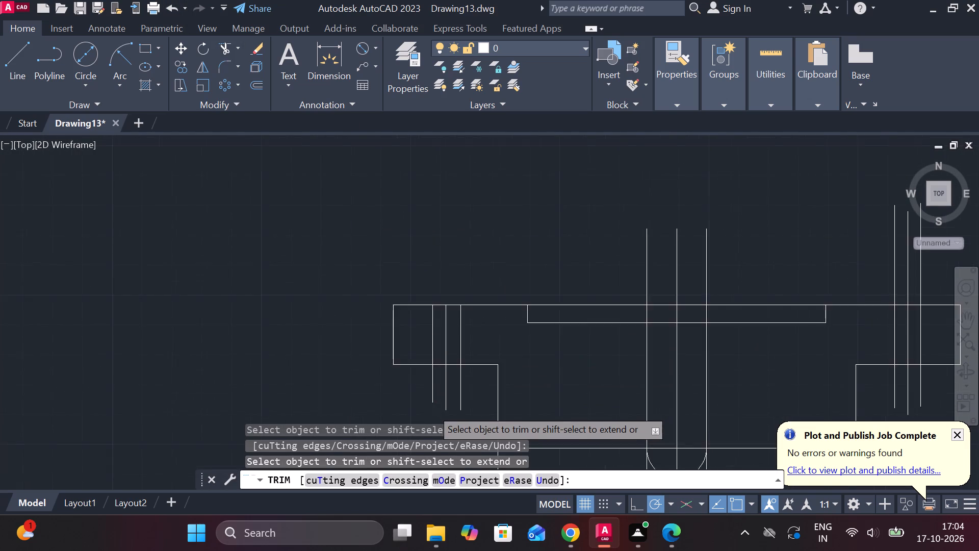
left_click(431, 387)
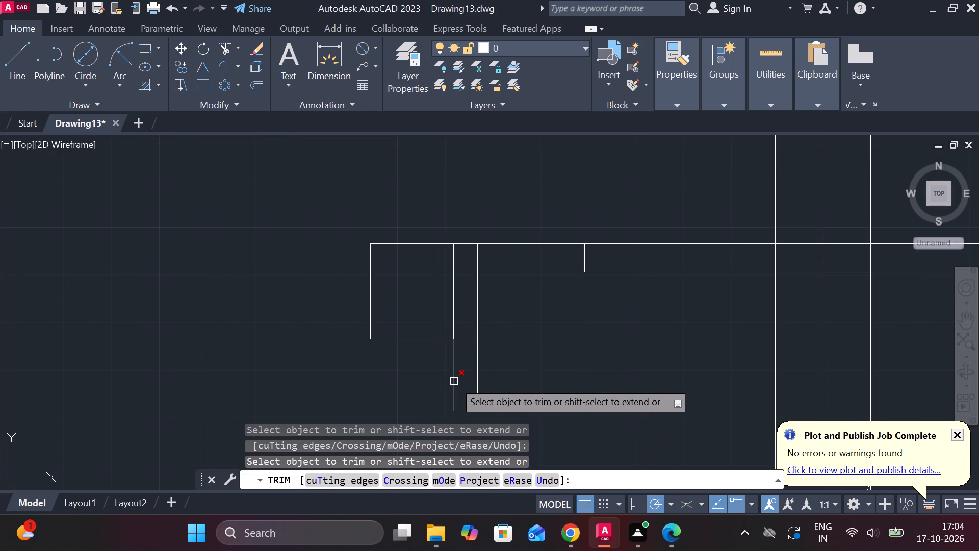
left_click(479, 380)
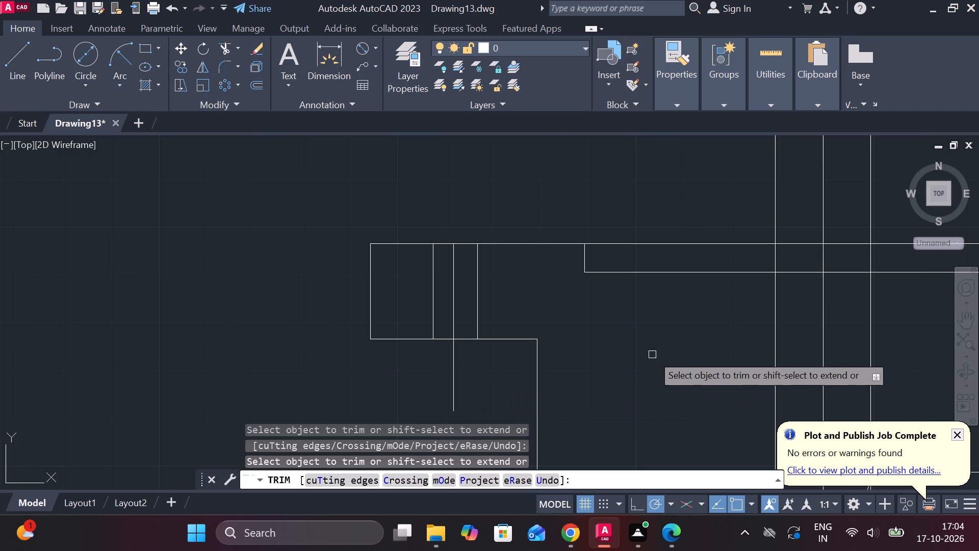
Trim the right flange's three vertical lines above its top edge and the outer two below its bottom edge.
scroll(654, 349, "down", 2)
left_click(878, 287)
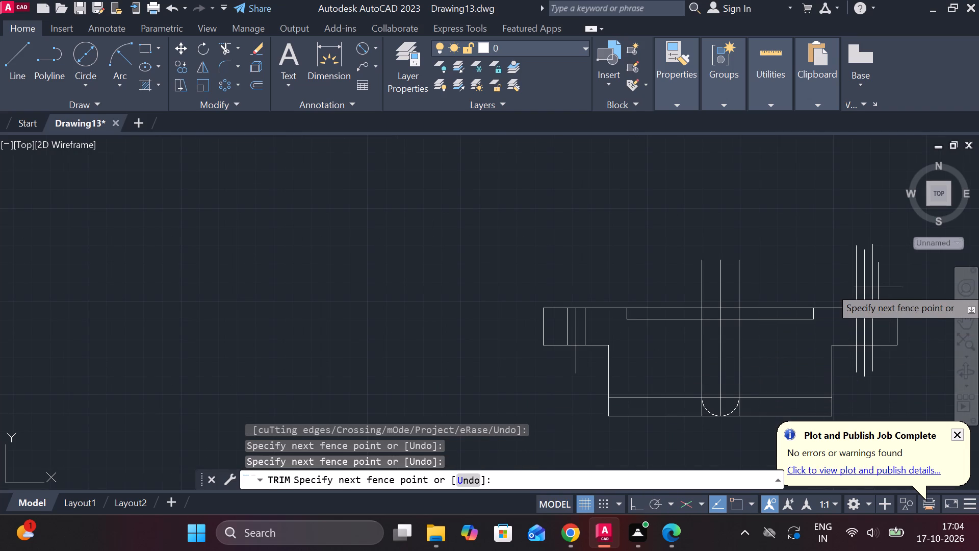
left_click(849, 288)
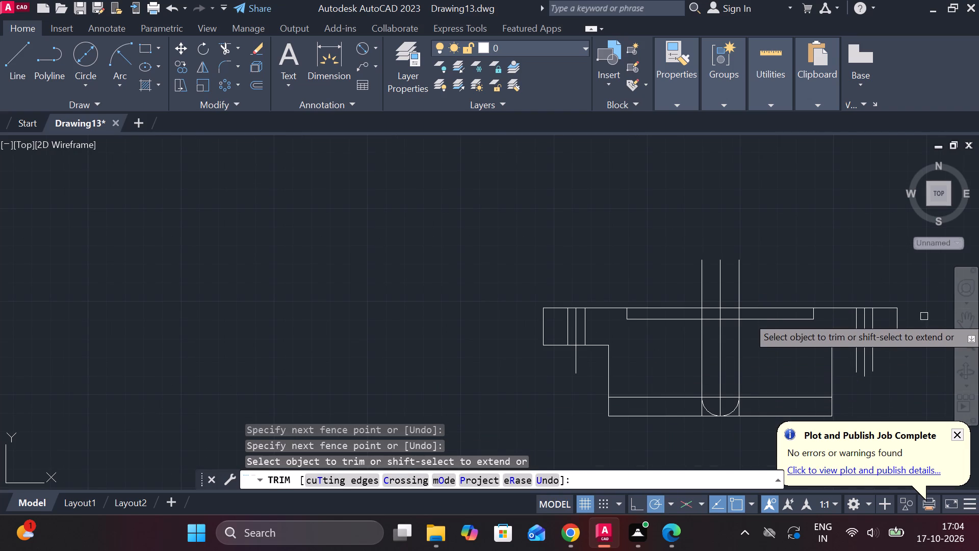
scroll(924, 316, "up", 2)
scroll(697, 430, "down", 1)
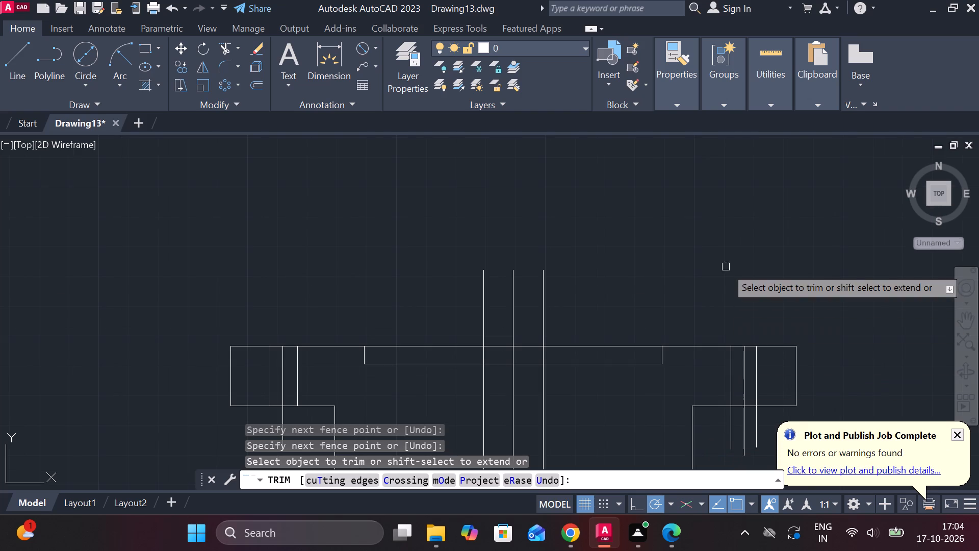
scroll(726, 267, "down", 3)
scroll(728, 335, "up", 3)
left_click(752, 230)
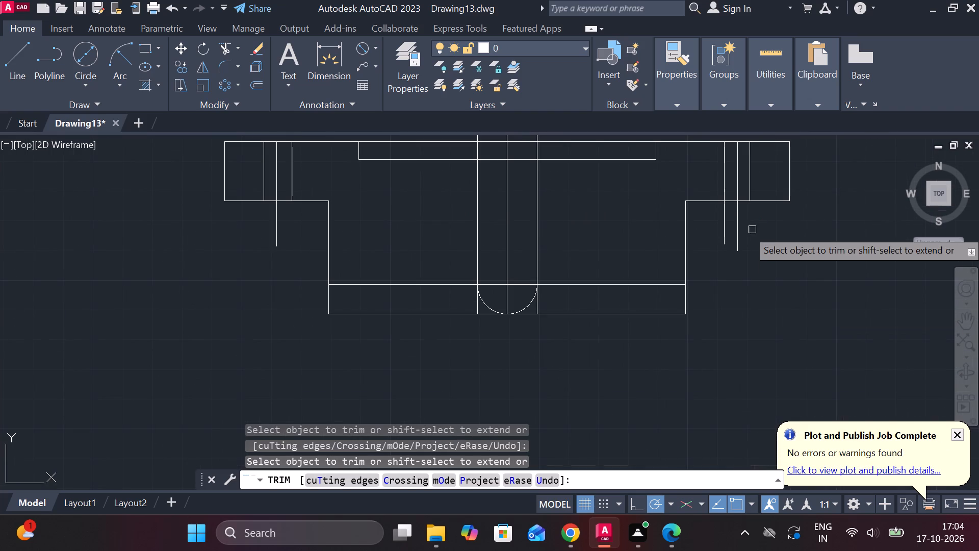
left_click(727, 230)
scroll(734, 227, "down", 2)
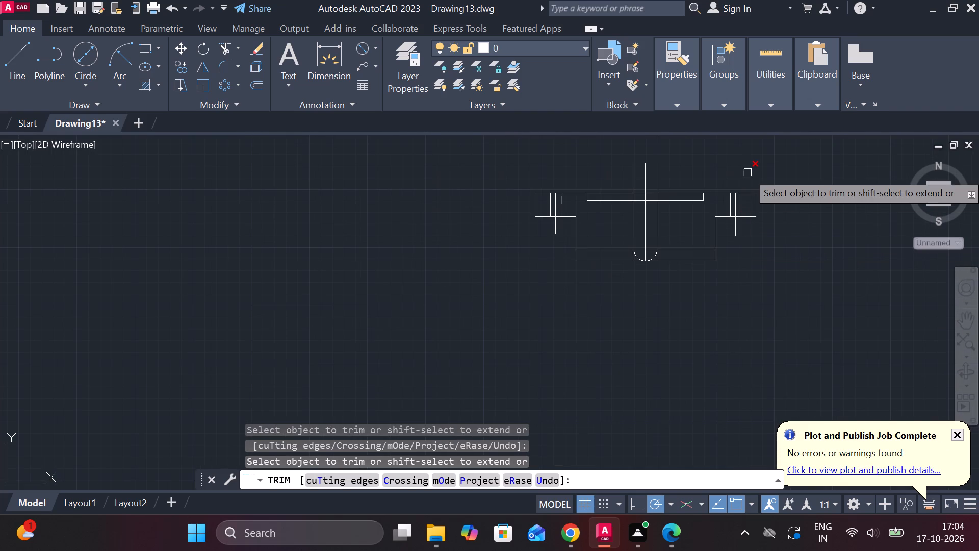
scroll(708, 156, "up", 2)
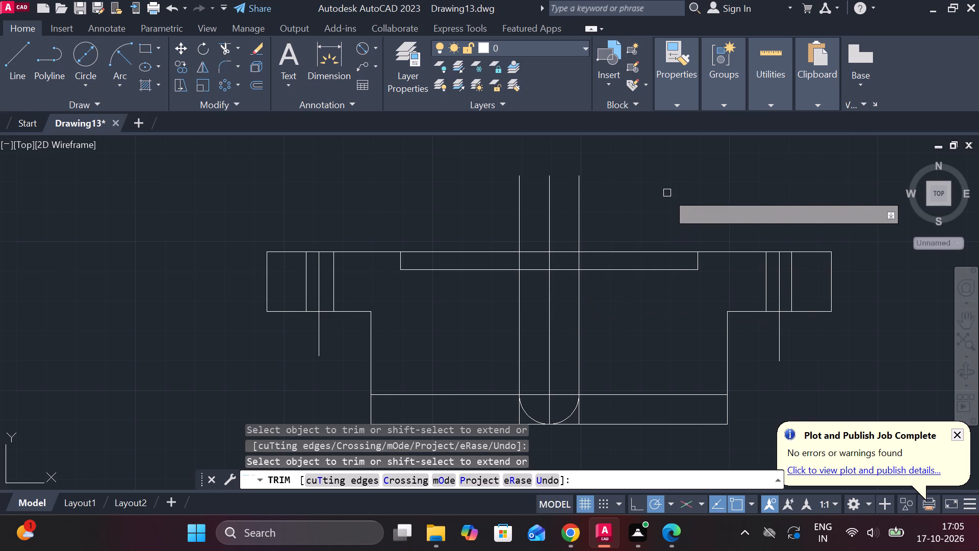
key("Escape")
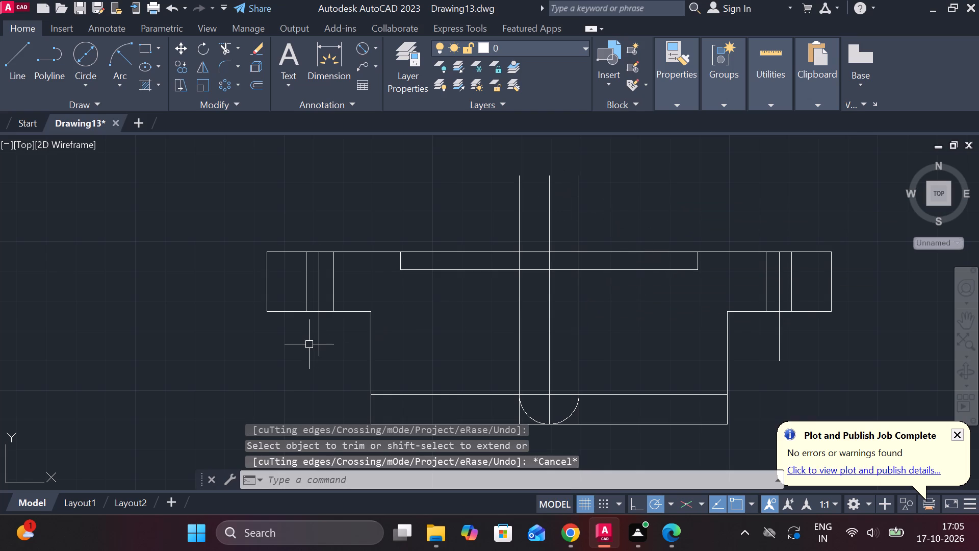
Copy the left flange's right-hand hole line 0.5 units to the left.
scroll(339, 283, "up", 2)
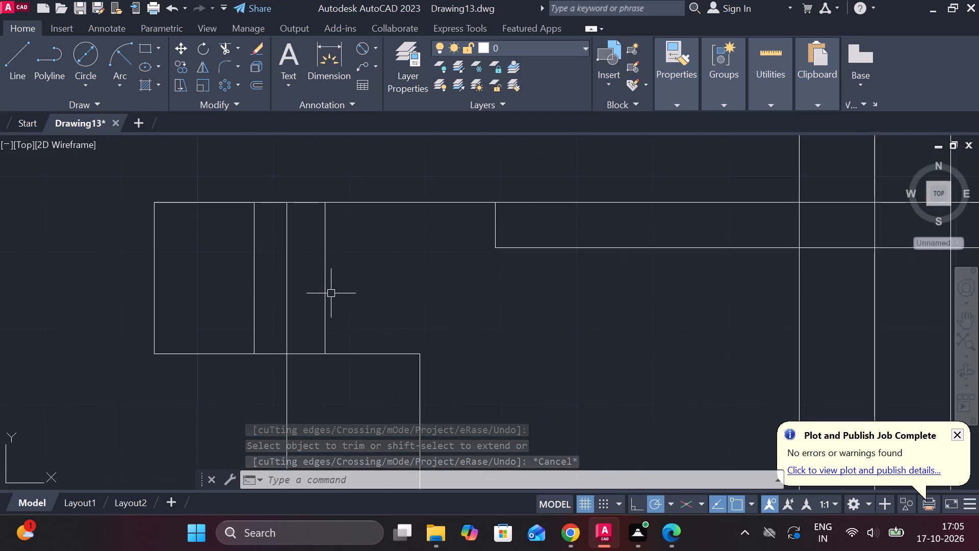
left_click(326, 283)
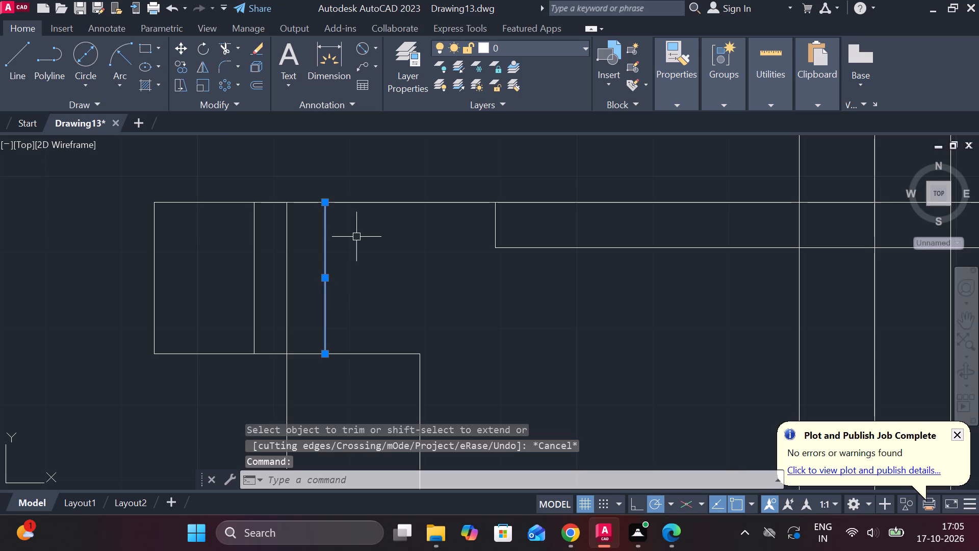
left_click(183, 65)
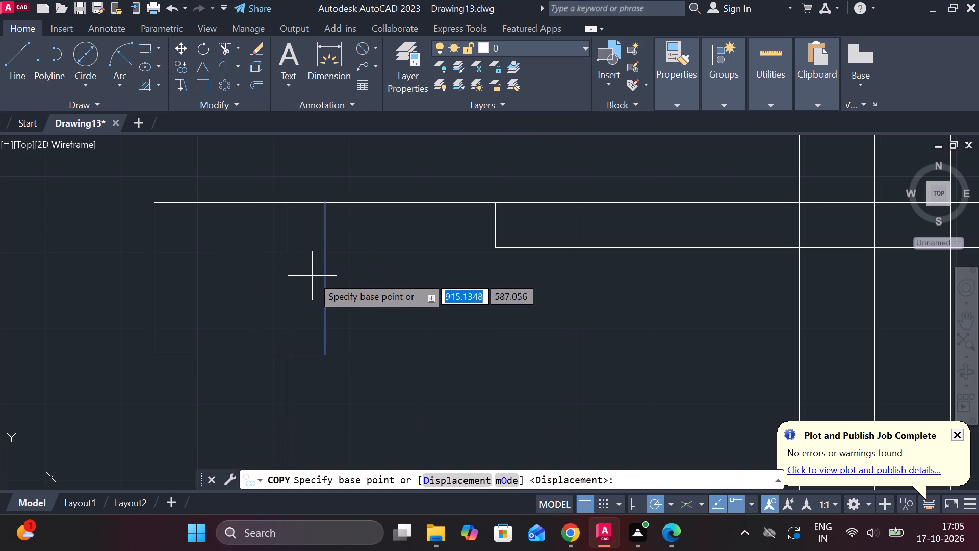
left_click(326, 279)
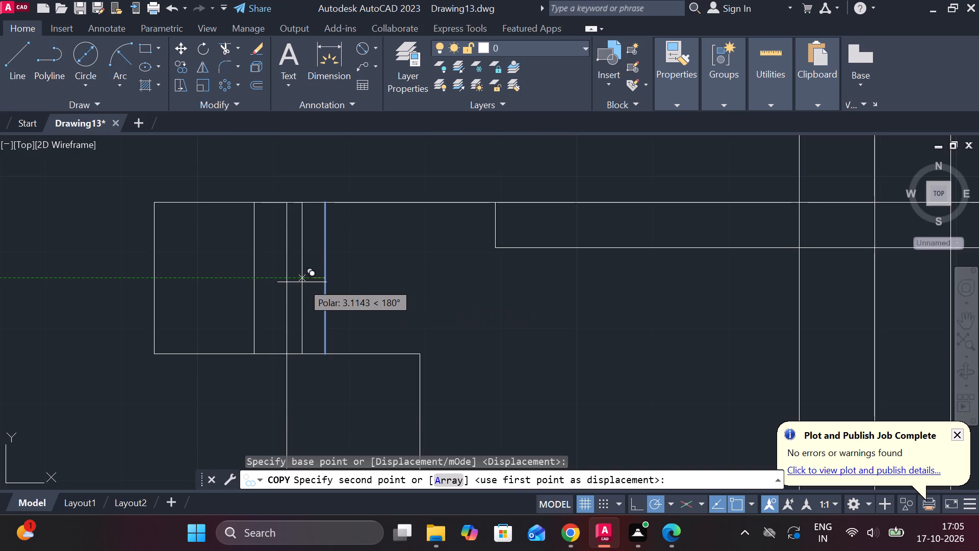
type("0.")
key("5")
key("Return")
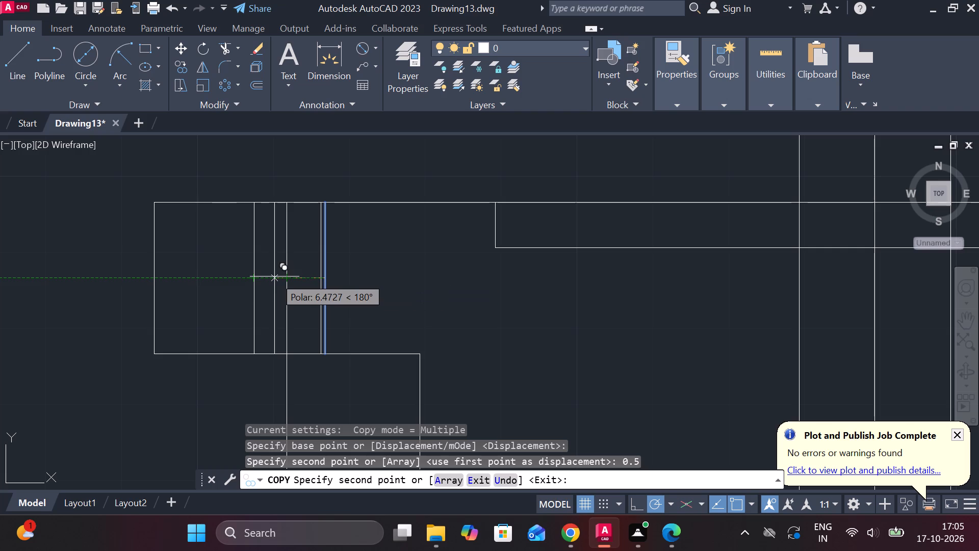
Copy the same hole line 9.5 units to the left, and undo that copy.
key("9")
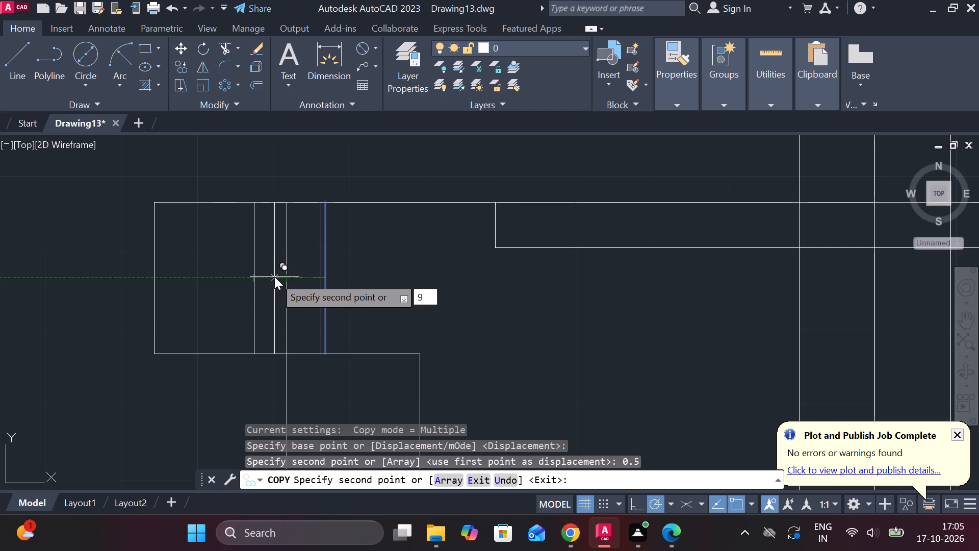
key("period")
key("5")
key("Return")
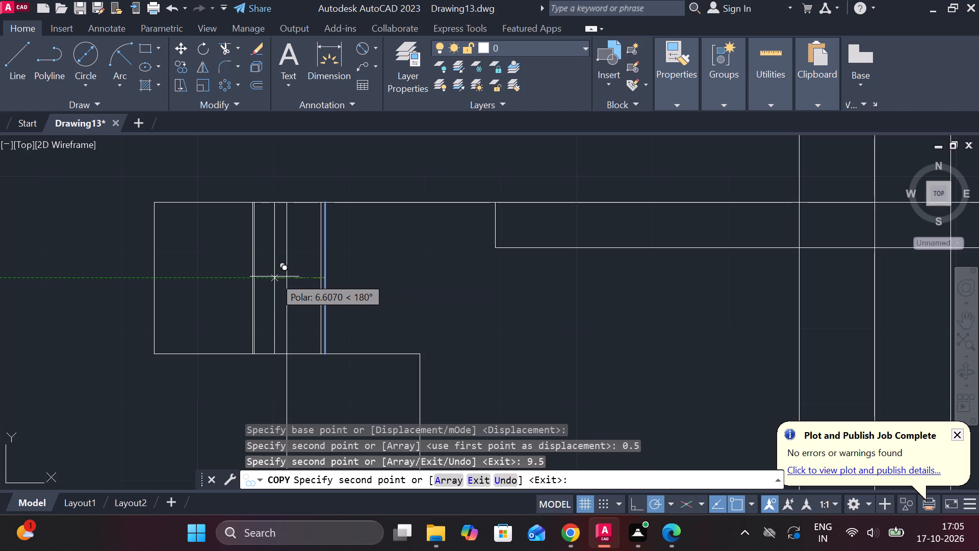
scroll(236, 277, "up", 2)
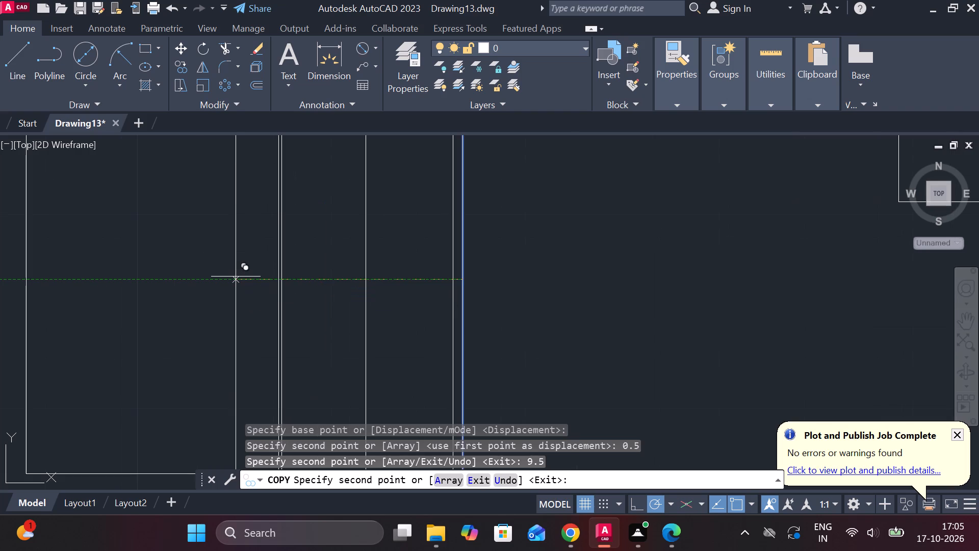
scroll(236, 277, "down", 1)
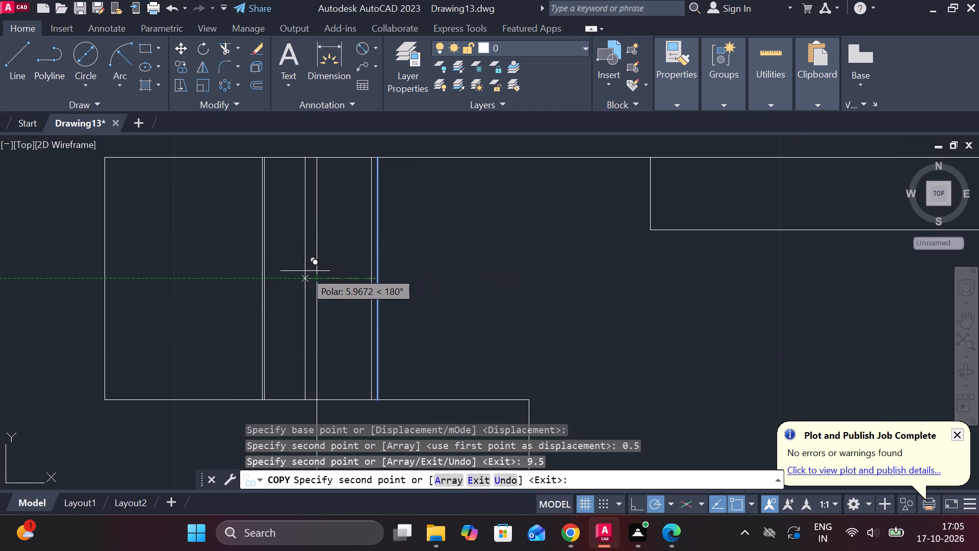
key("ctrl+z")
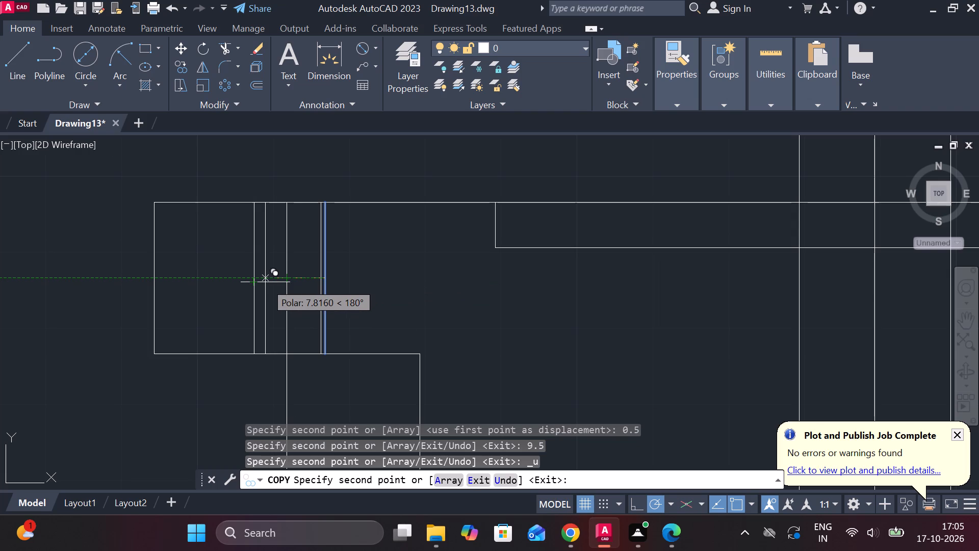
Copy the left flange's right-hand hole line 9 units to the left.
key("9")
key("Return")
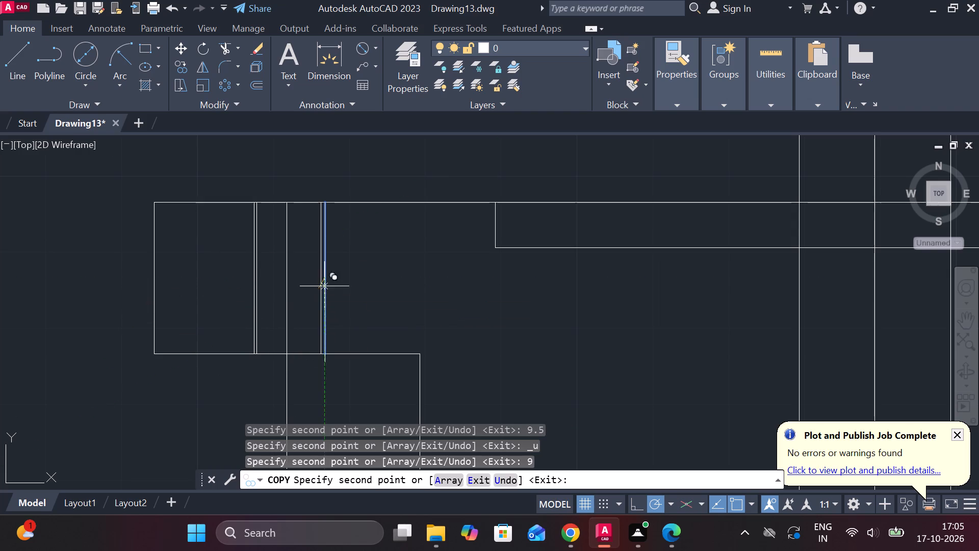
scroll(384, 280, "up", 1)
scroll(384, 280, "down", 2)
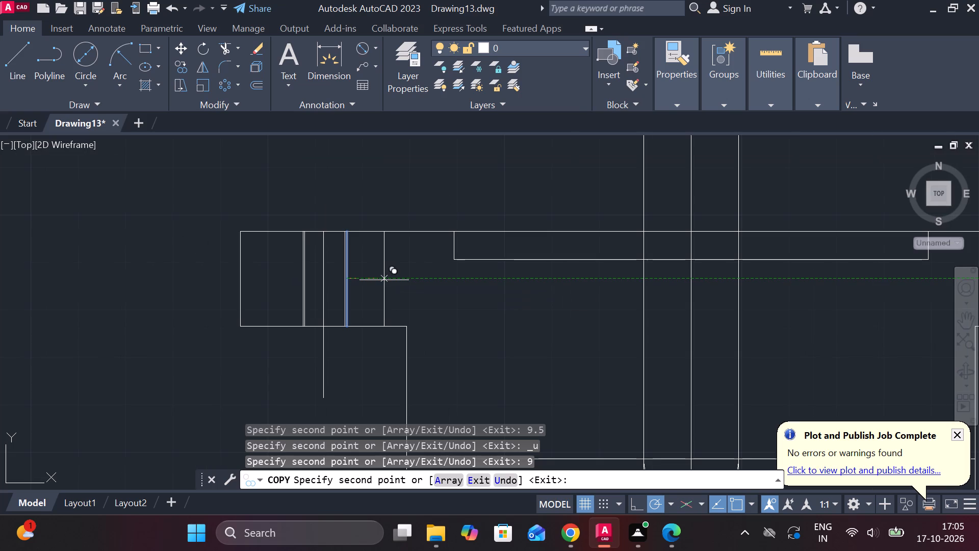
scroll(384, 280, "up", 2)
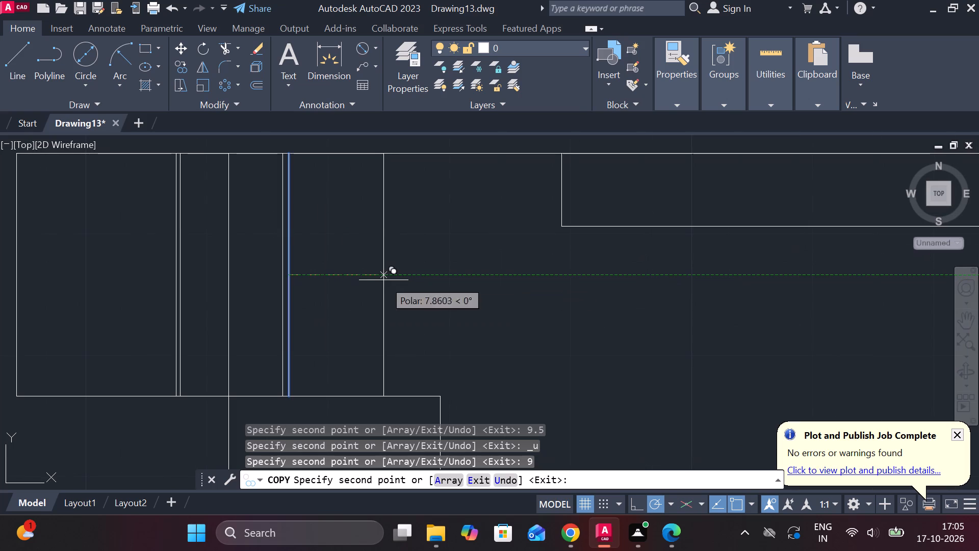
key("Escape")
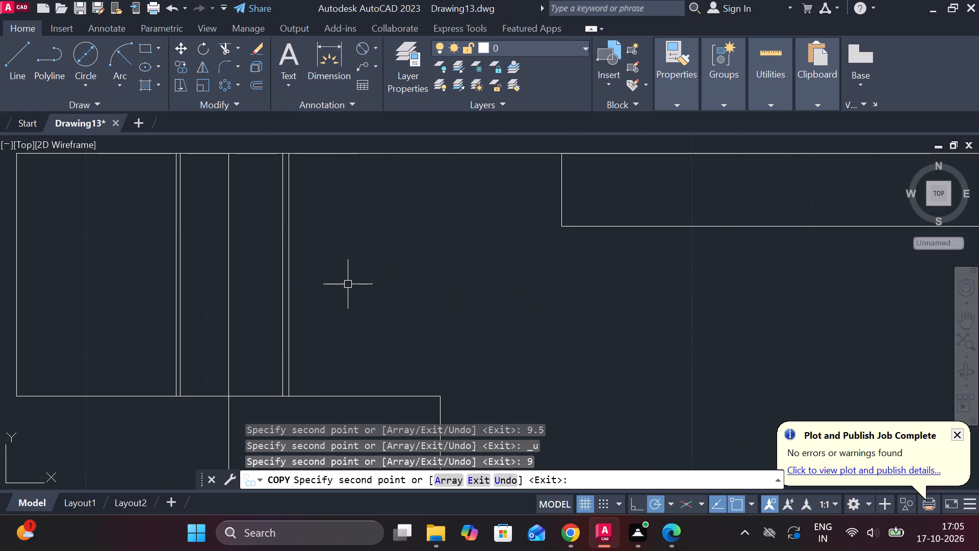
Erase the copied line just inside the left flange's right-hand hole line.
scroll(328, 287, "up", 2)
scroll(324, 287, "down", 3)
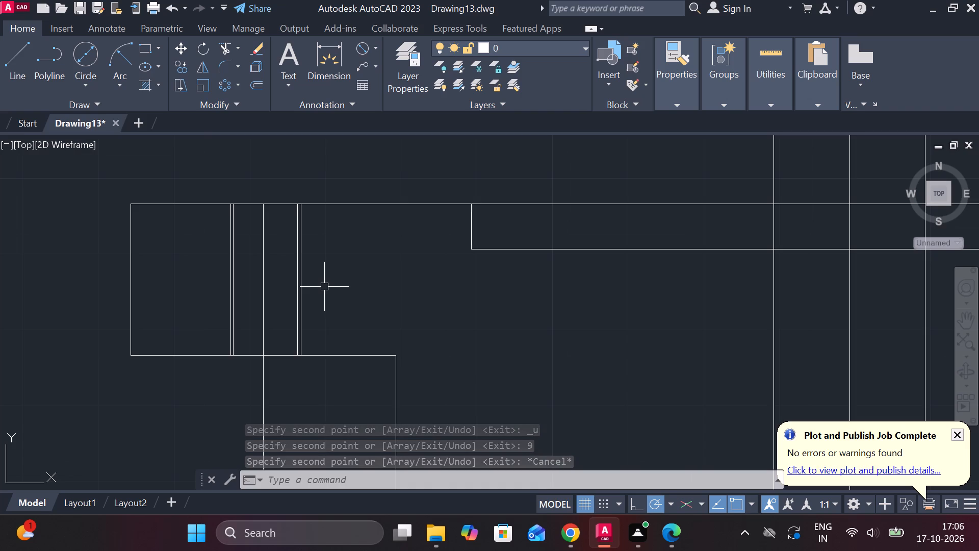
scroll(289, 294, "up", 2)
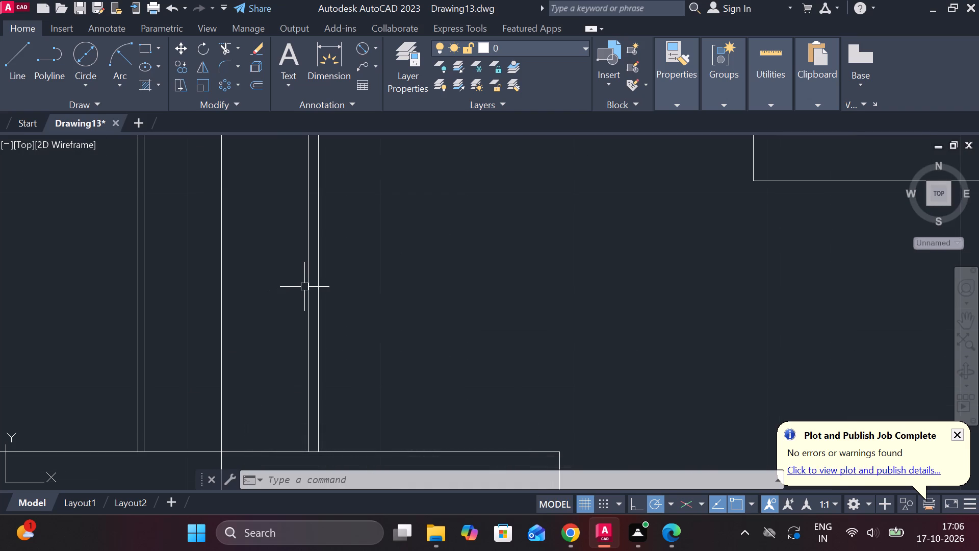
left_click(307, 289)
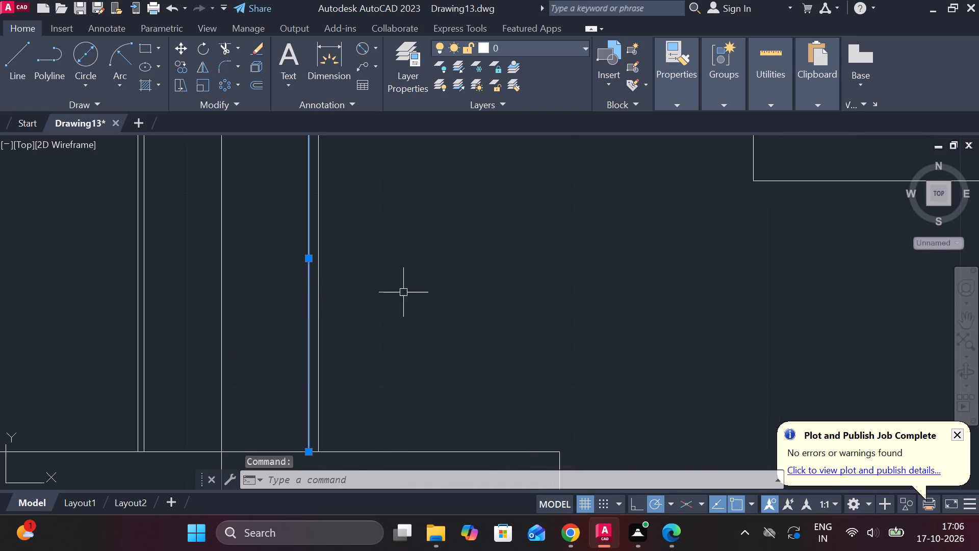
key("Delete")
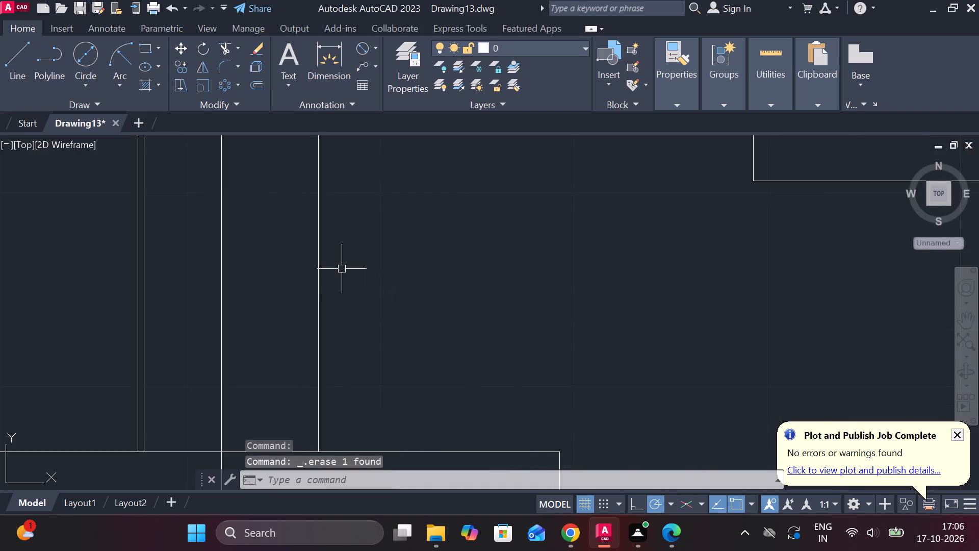
Copy the left flange's right-hand hole line 0.5 units to the left, towards the hole's centre line.
left_click(317, 267)
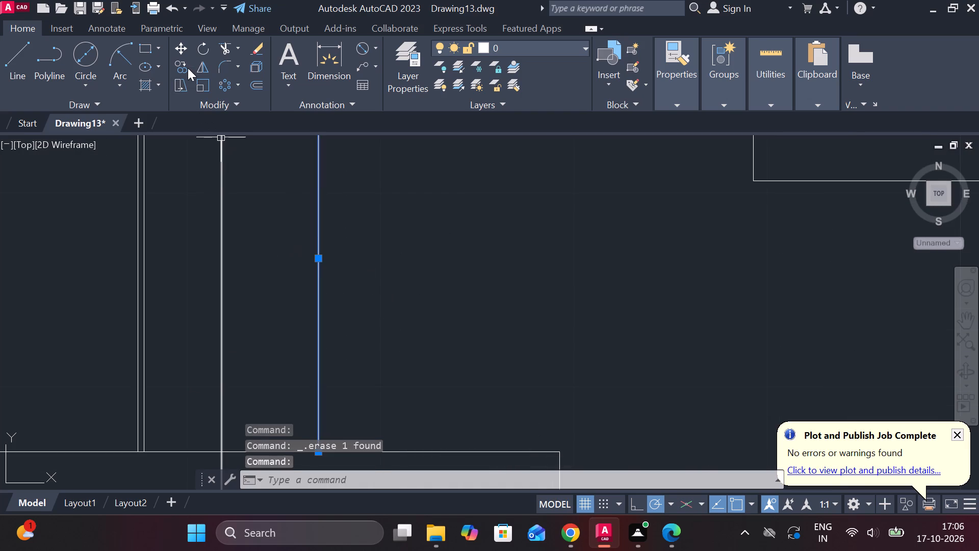
left_click(187, 67)
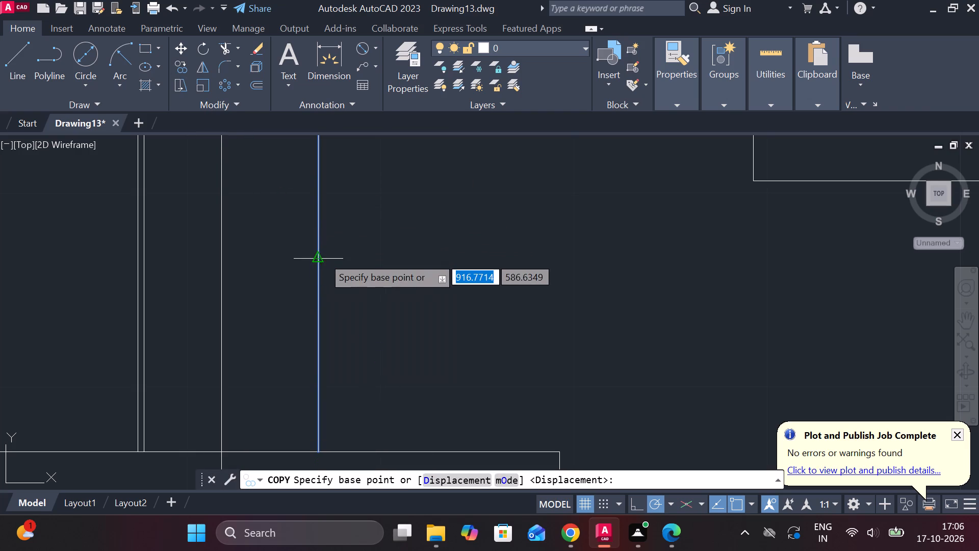
double_click(318, 257)
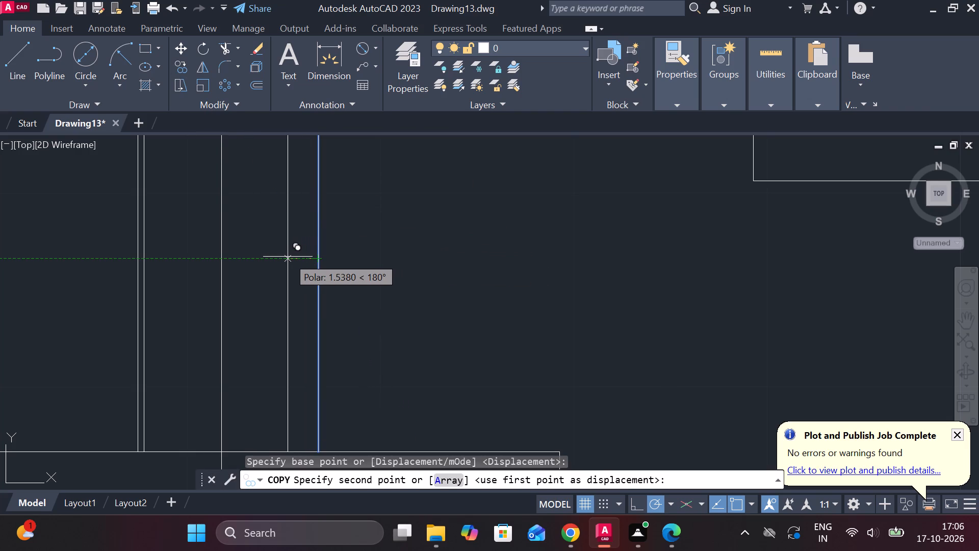
type("0.5")
key("Return")
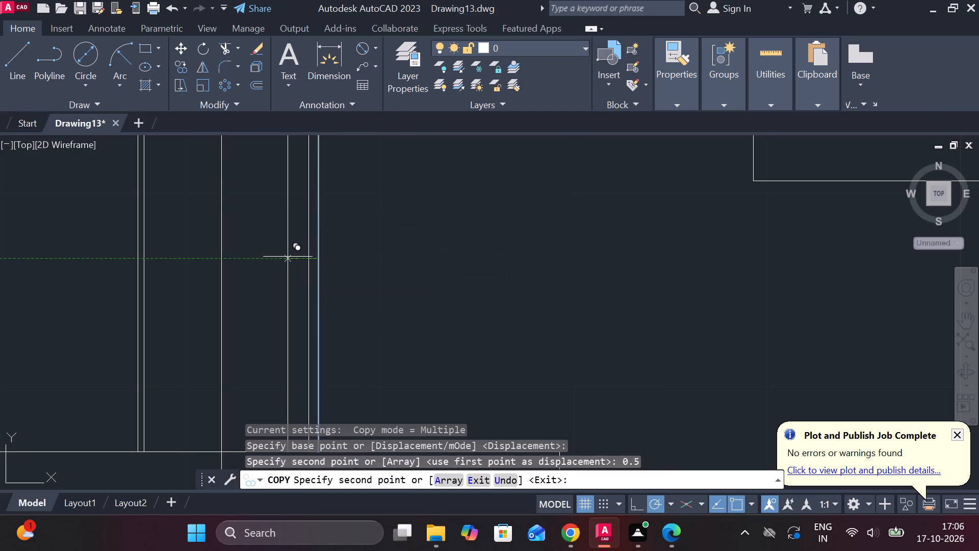
scroll(288, 257, "down", 2)
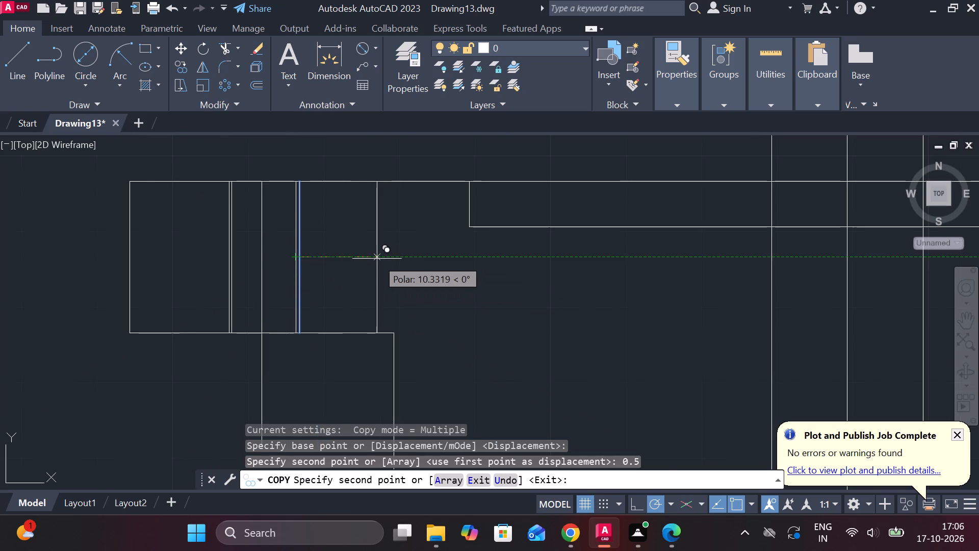
key("Escape")
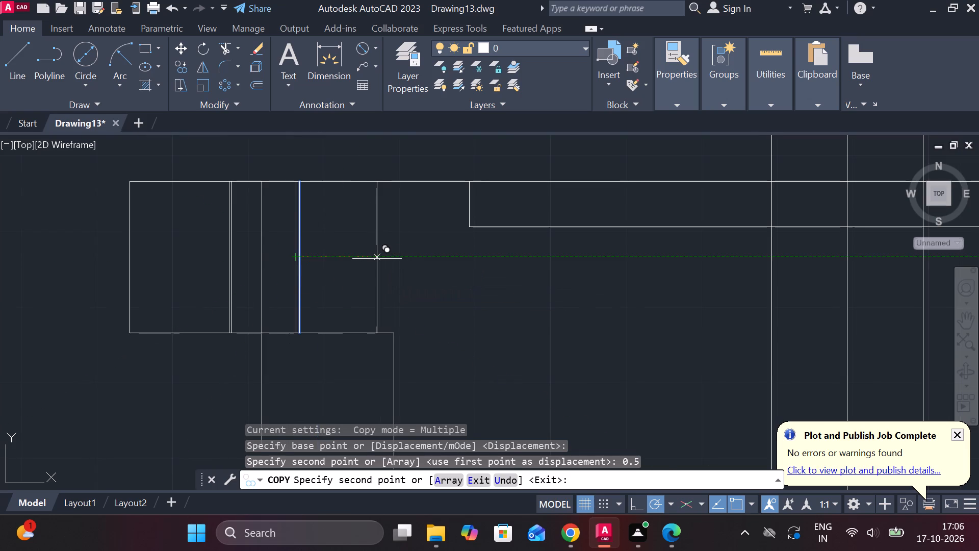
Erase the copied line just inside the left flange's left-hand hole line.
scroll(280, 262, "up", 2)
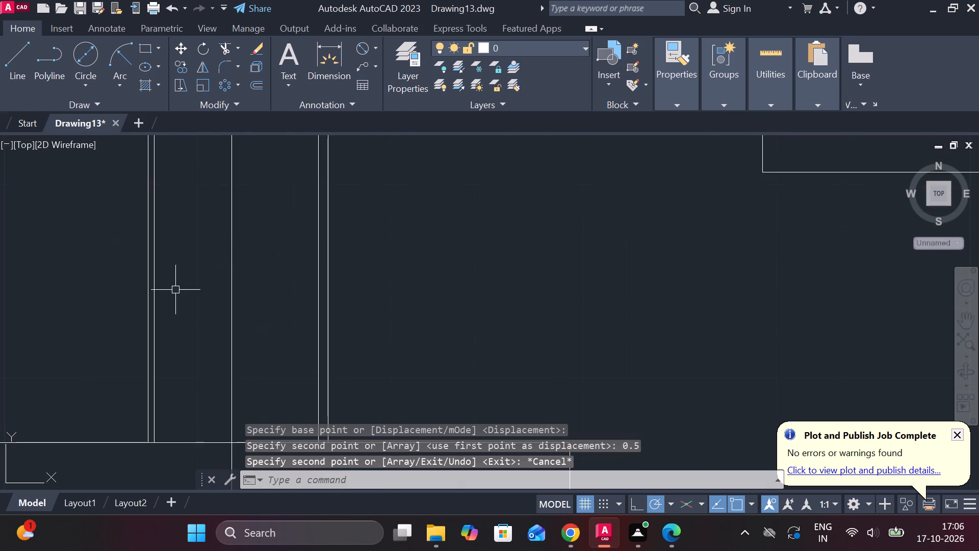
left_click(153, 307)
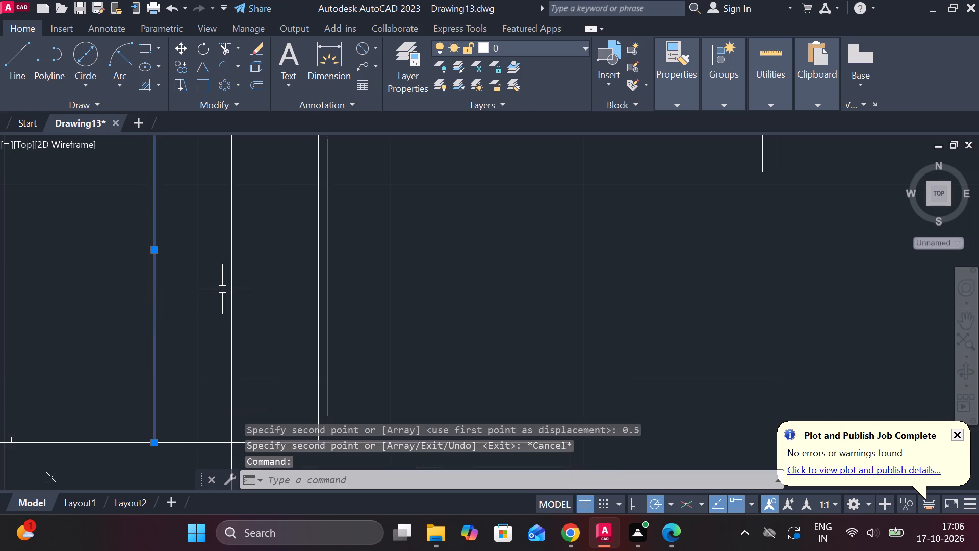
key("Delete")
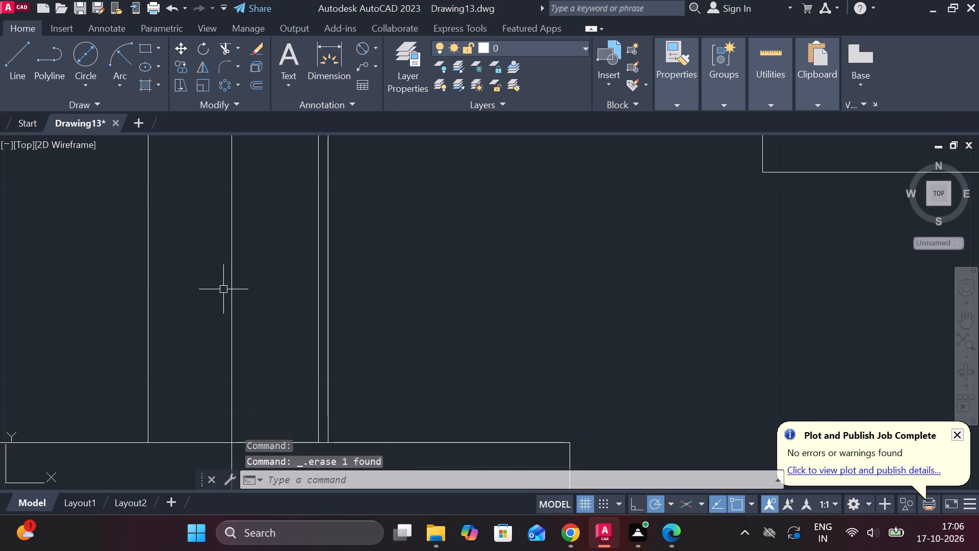
Copy the left flange's left-hand hole line 0.5 units to the right, towards the hole's centre line.
left_click(147, 232)
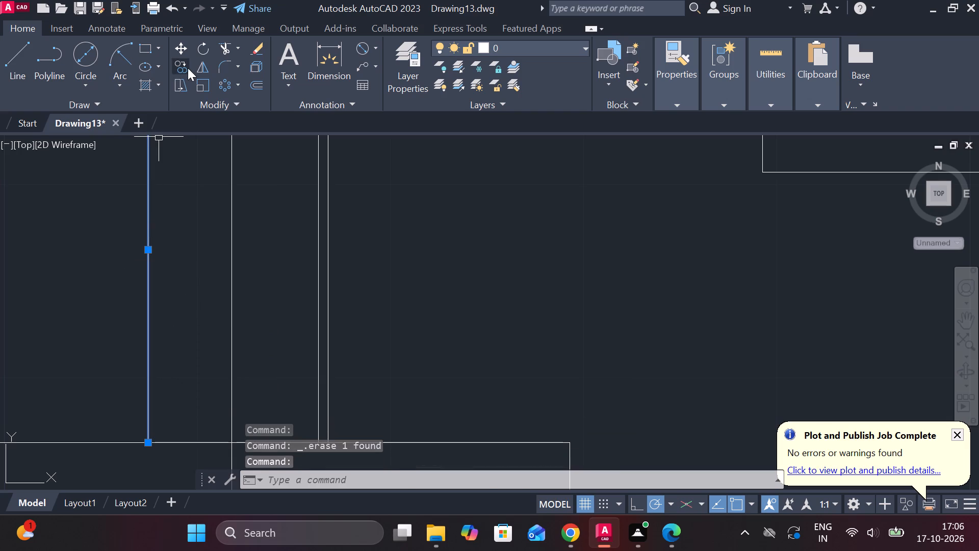
left_click(188, 68)
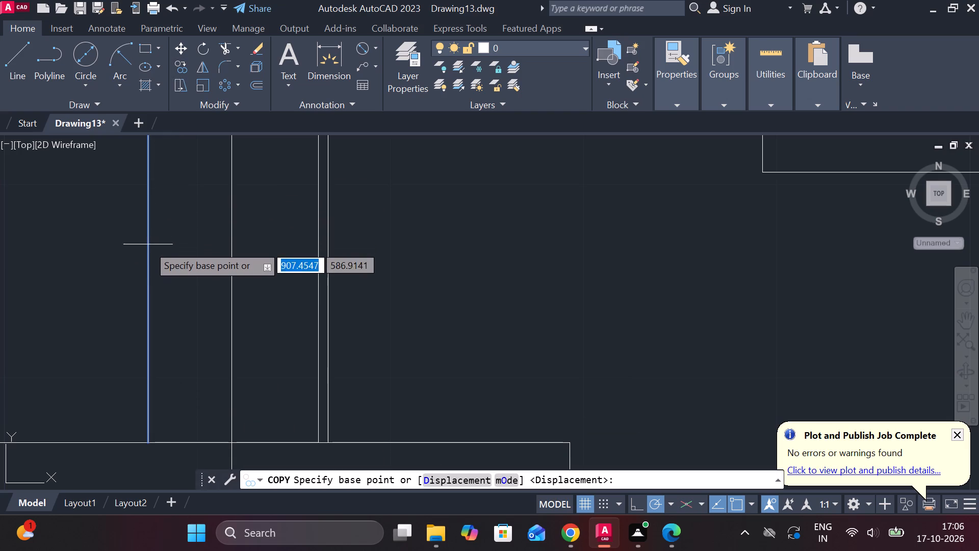
left_click(148, 255)
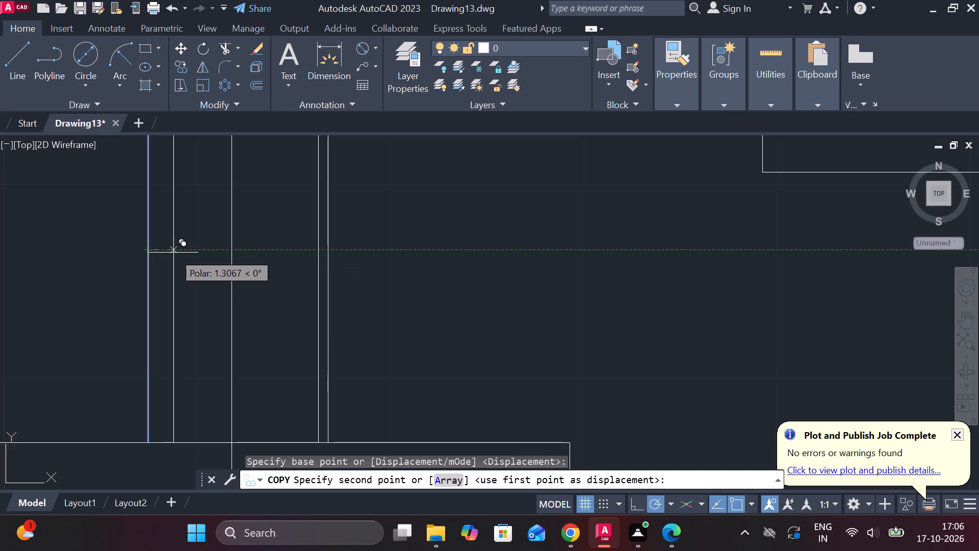
key("0")
key("period")
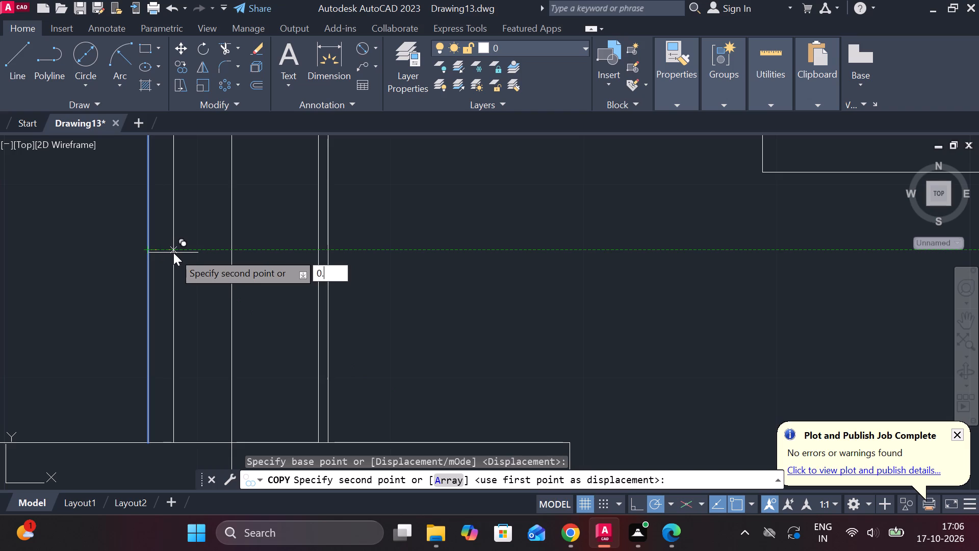
key("5")
key("Return")
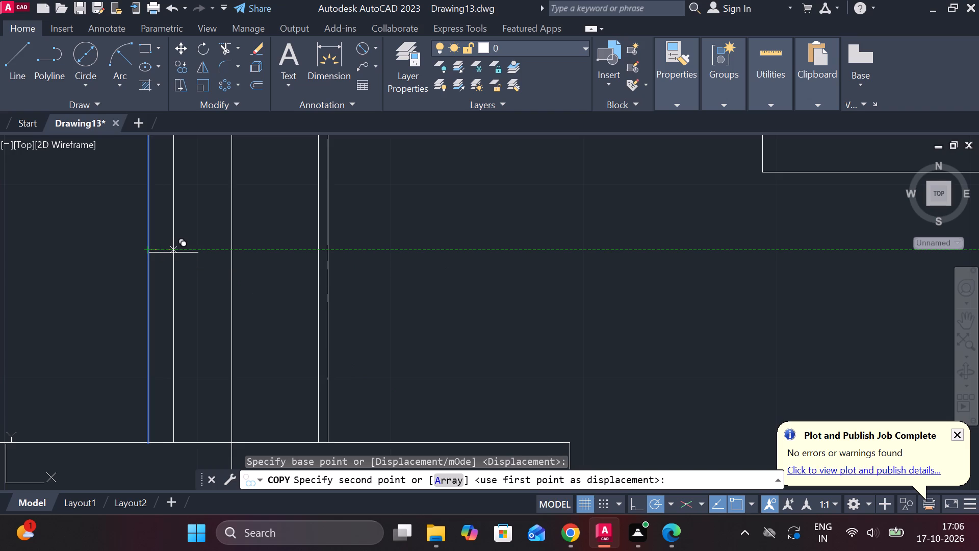
scroll(236, 235, "down", 2)
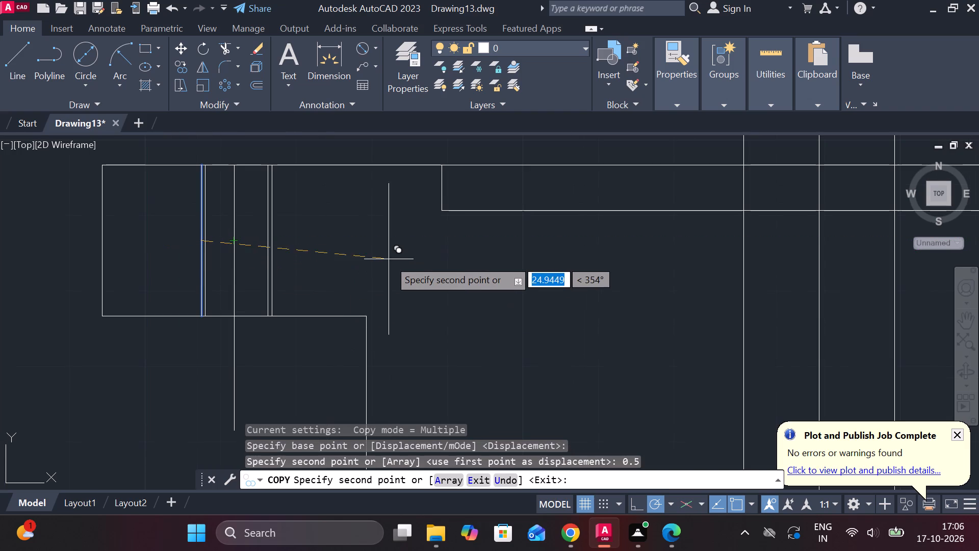
key("Escape")
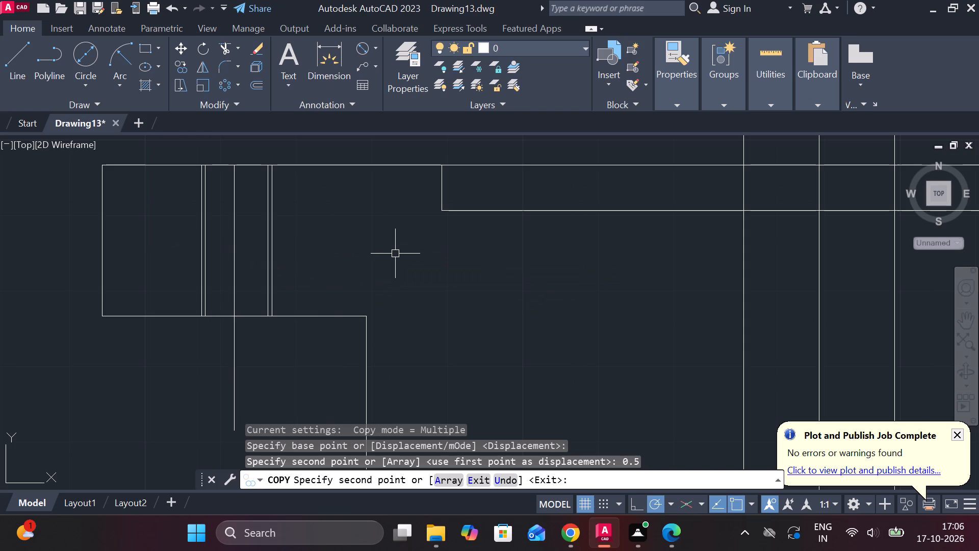
Copy the right flange's right-hand hole line 0.5 units to the left, towards the hole's centre line.
scroll(395, 254, "down", 2)
scroll(882, 257, "up", 2)
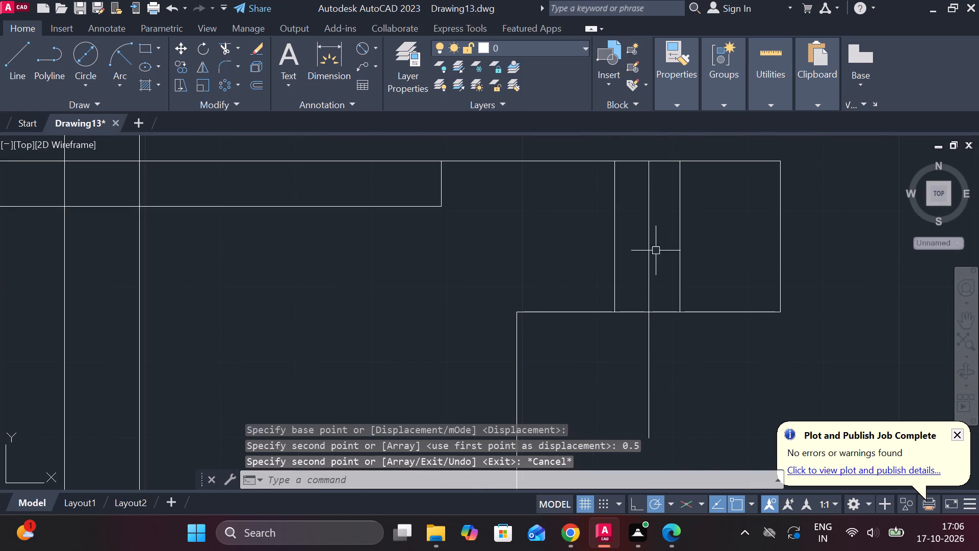
left_click(681, 241)
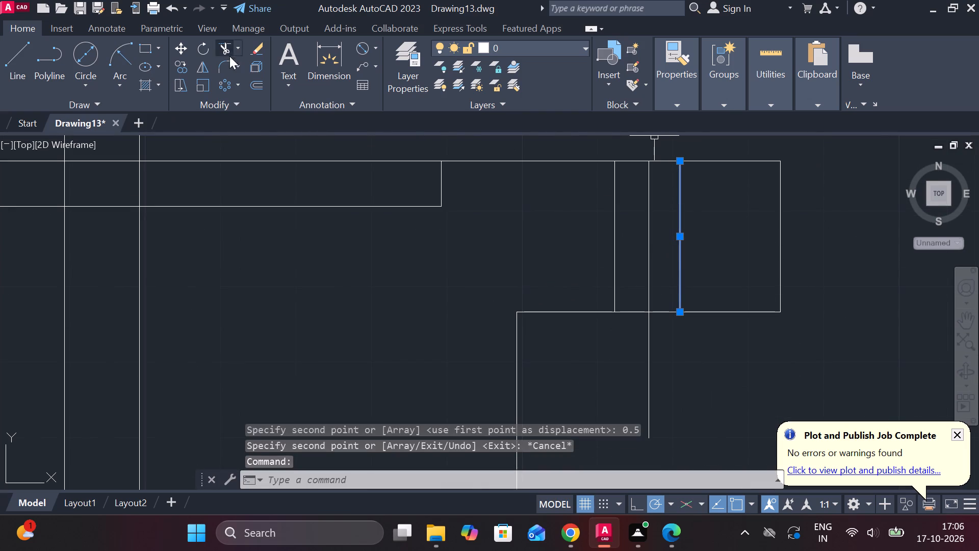
left_click(182, 65)
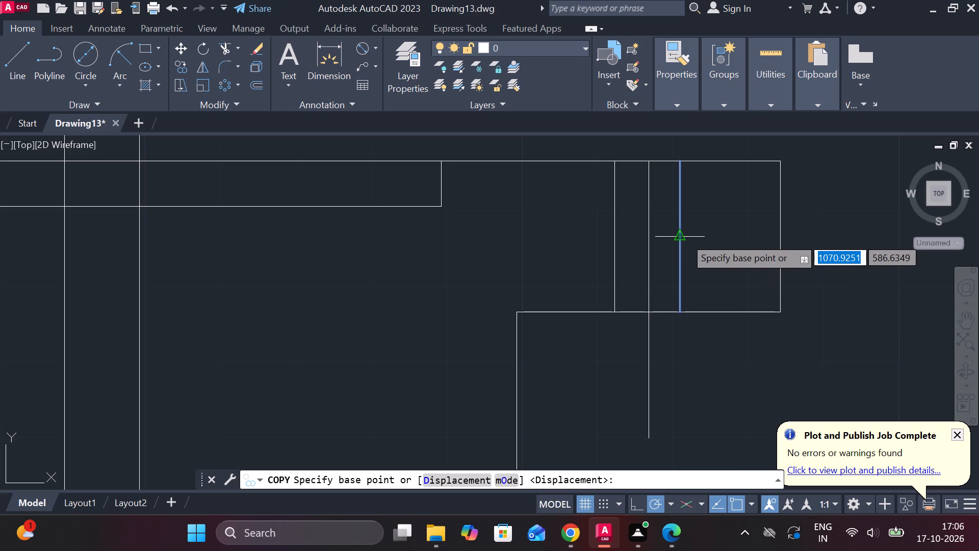
left_click(685, 237)
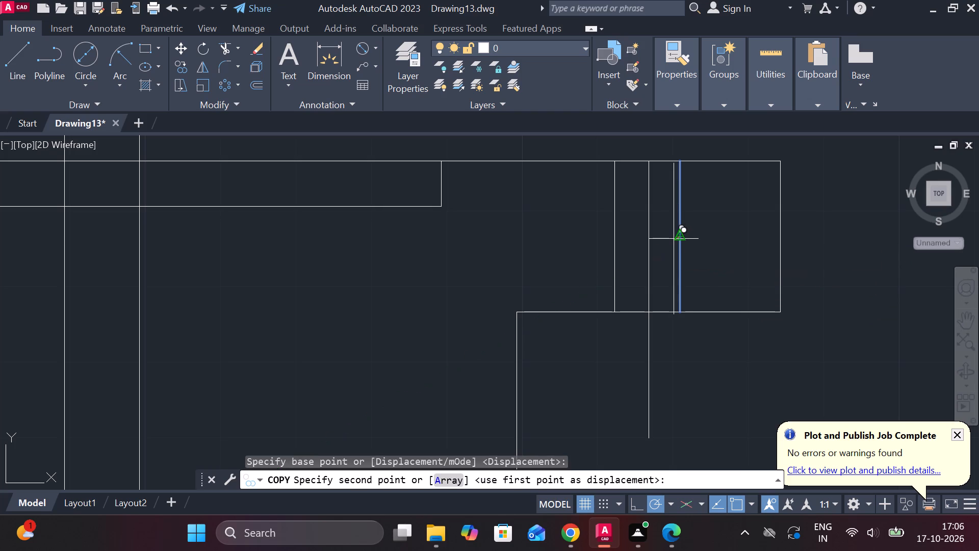
type("0.")
key("5")
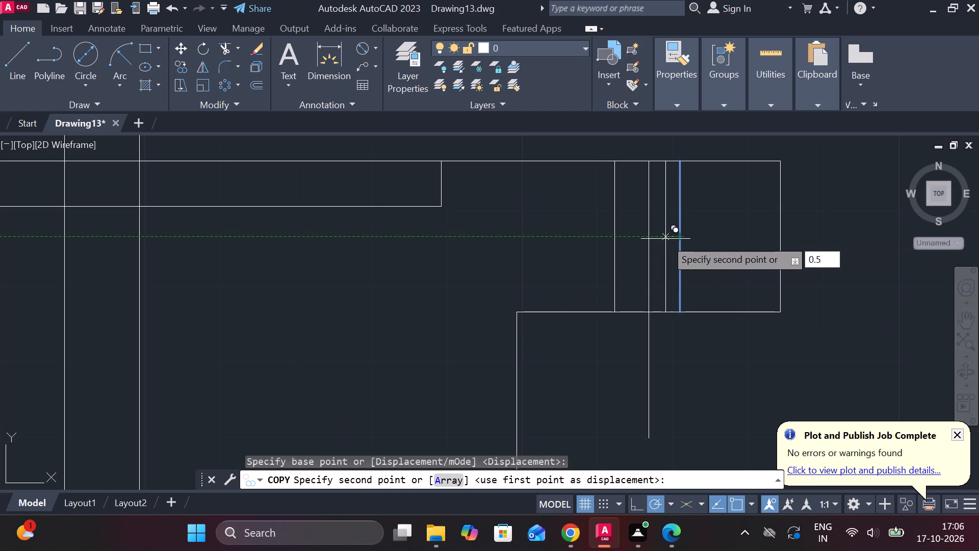
key("Return")
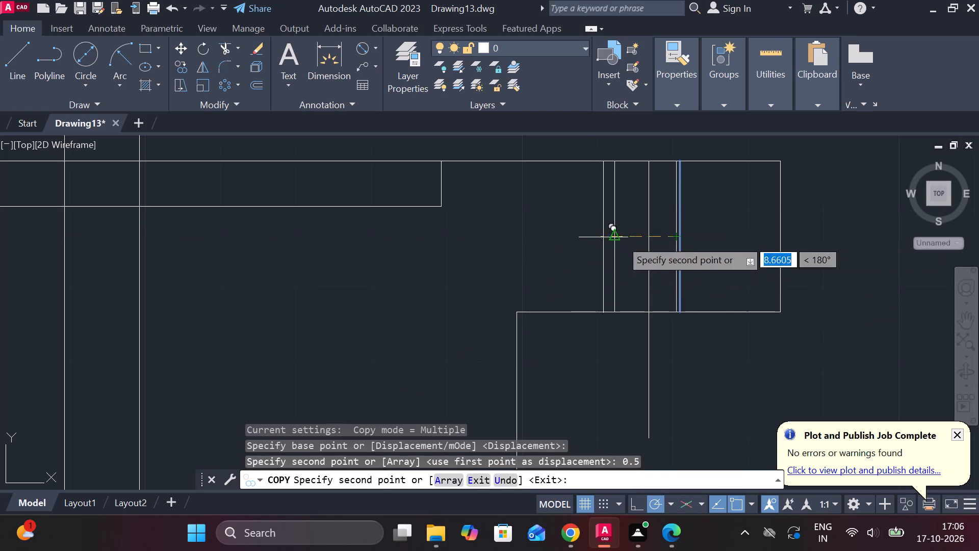
key("Escape")
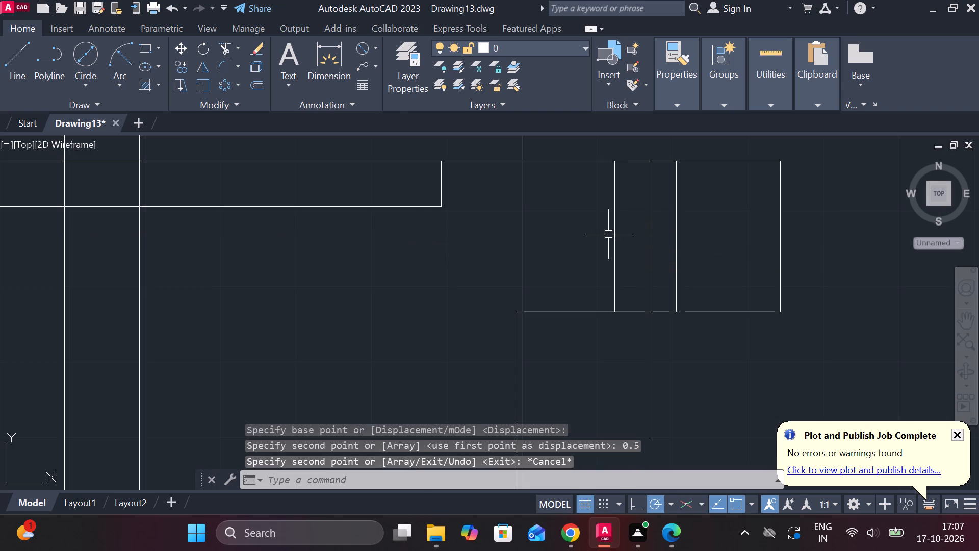
Copy the right flange's left-hand hole line 0.5 units to the right, towards the hole's centre line.
left_click(615, 233)
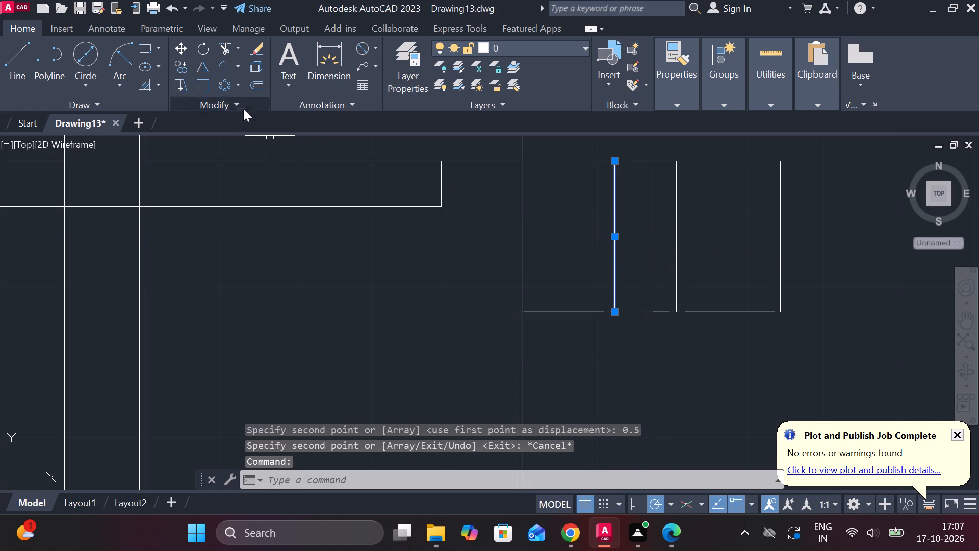
left_click(189, 70)
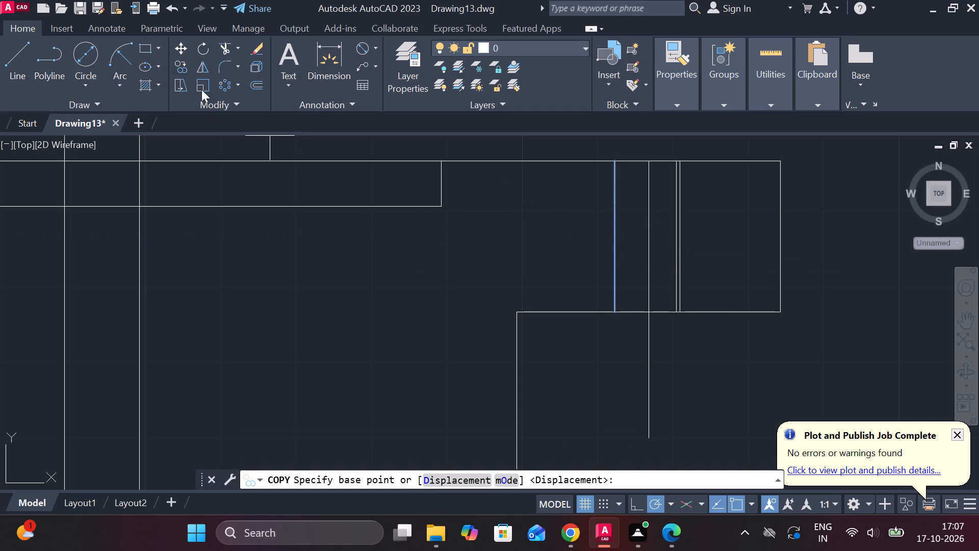
left_click(613, 238)
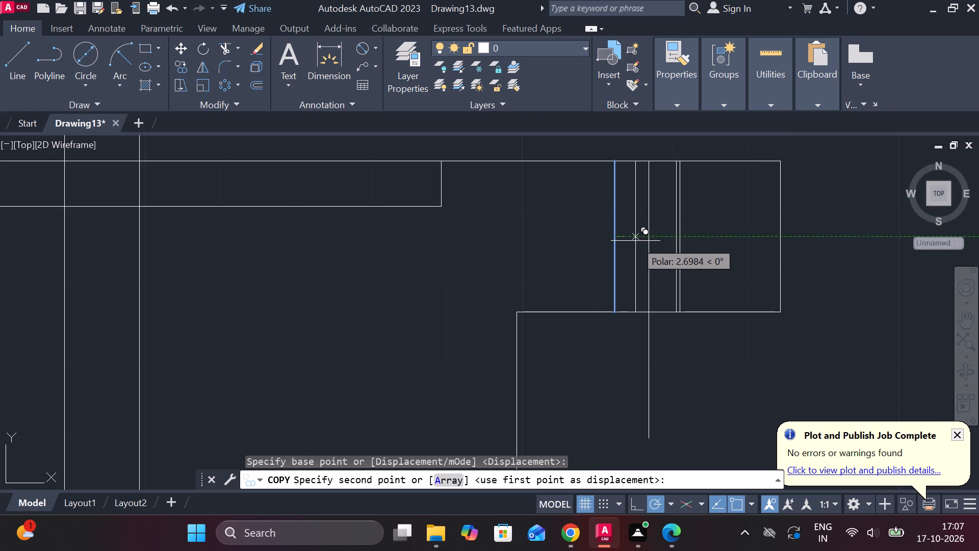
key("0")
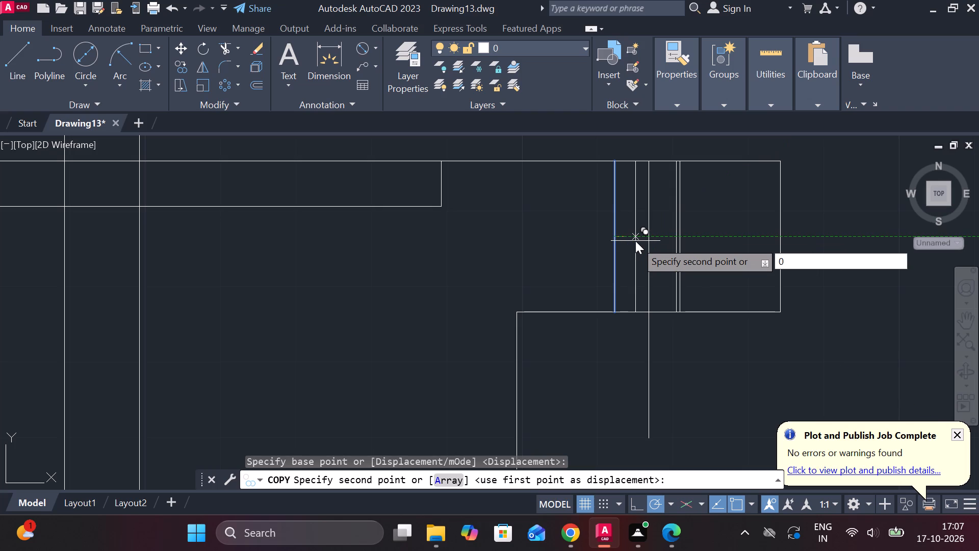
type(".5")
key("Return")
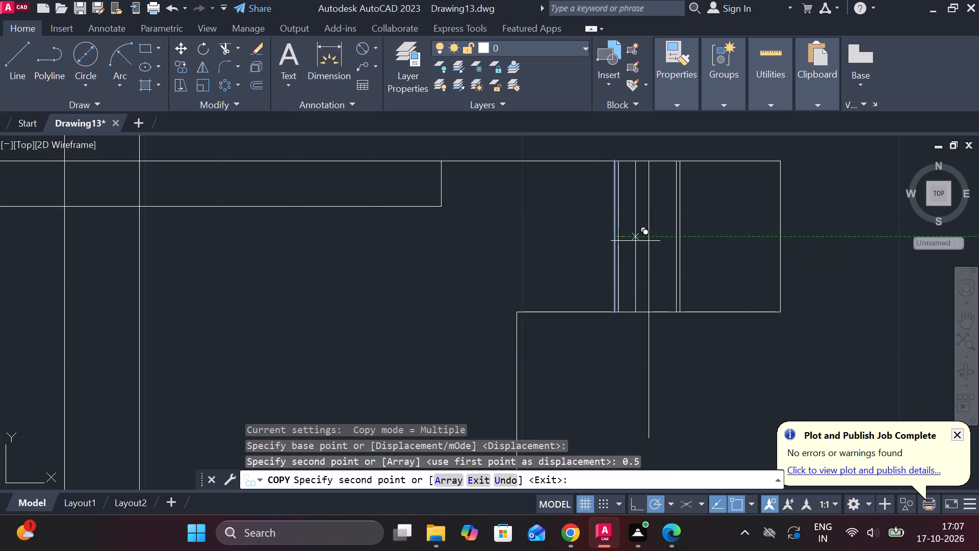
scroll(578, 236, "down", 2)
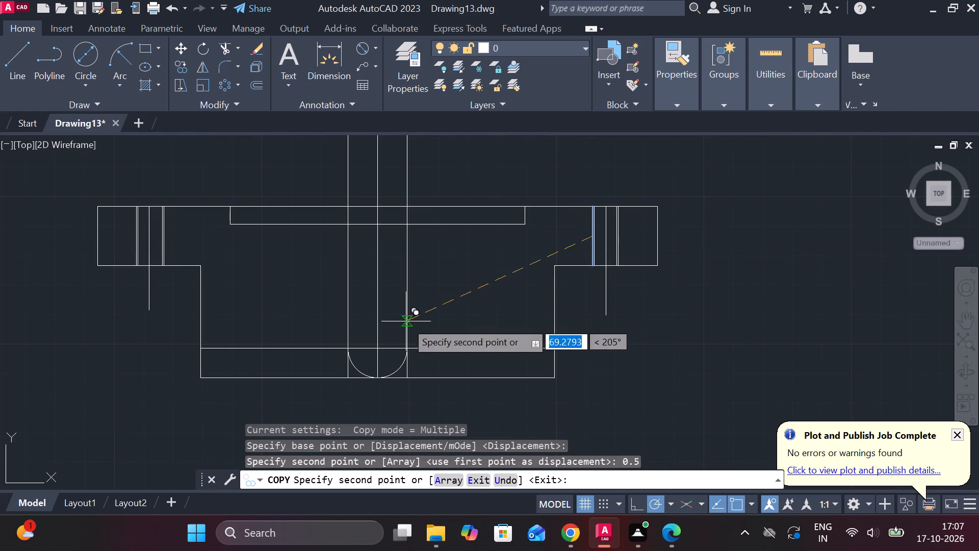
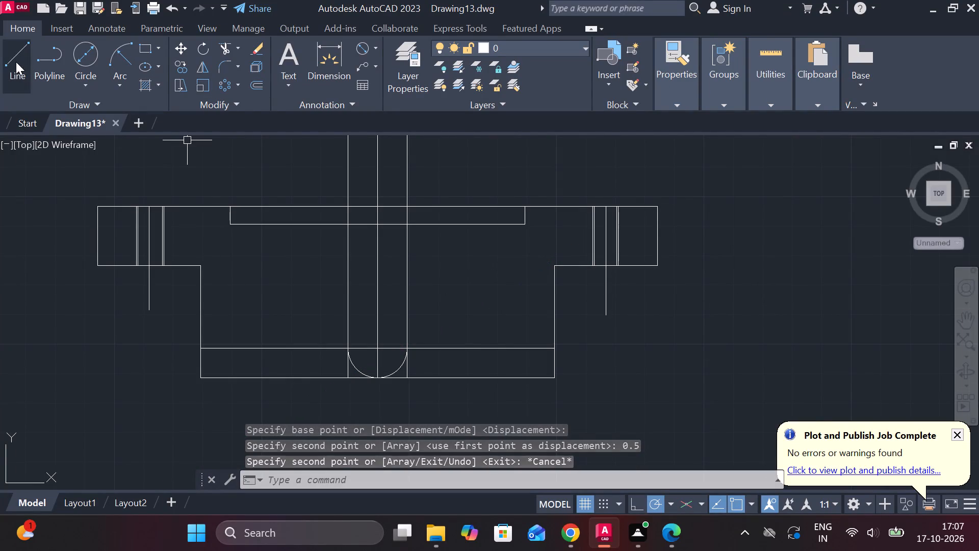
Draw a V-shaped tip below the right flange hole, joining its outer line ends at the centre line with sides about 6.2 units long.
left_click_drag(16, 62, 23, 62)
scroll(621, 289, "up", 3)
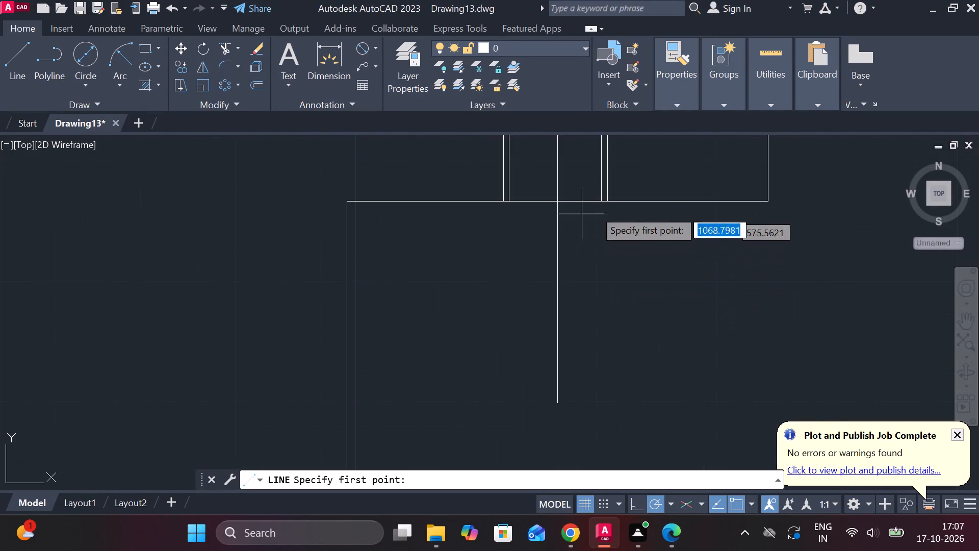
left_click(612, 200)
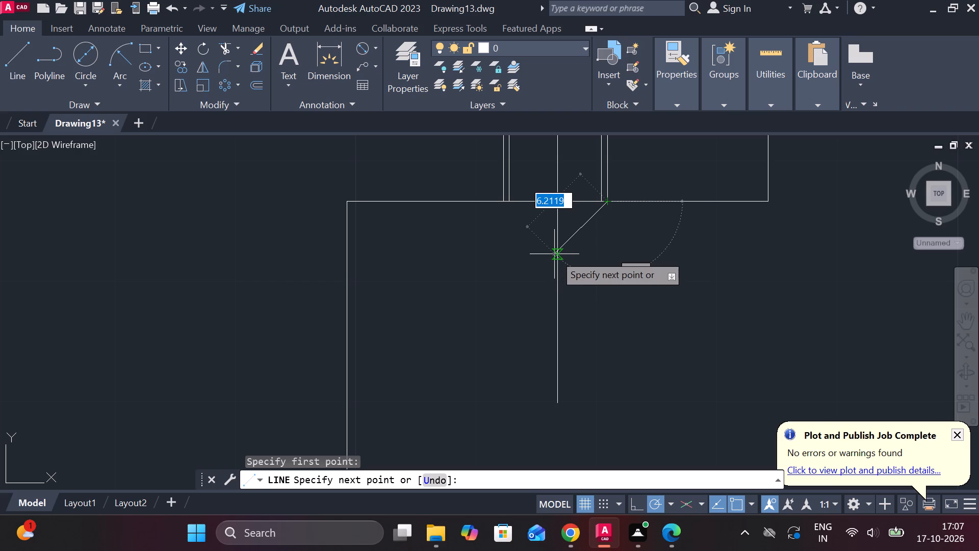
left_click(554, 254)
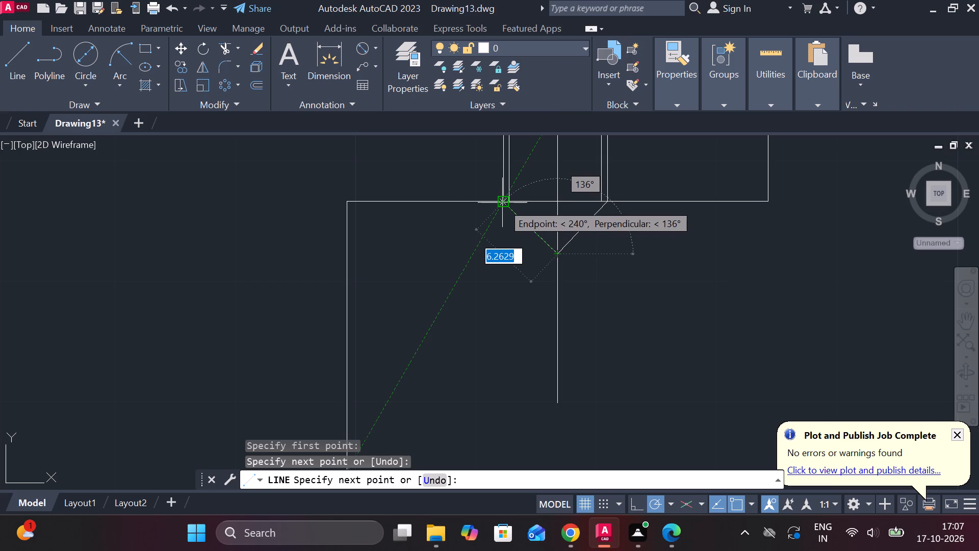
scroll(502, 203, "up", 3)
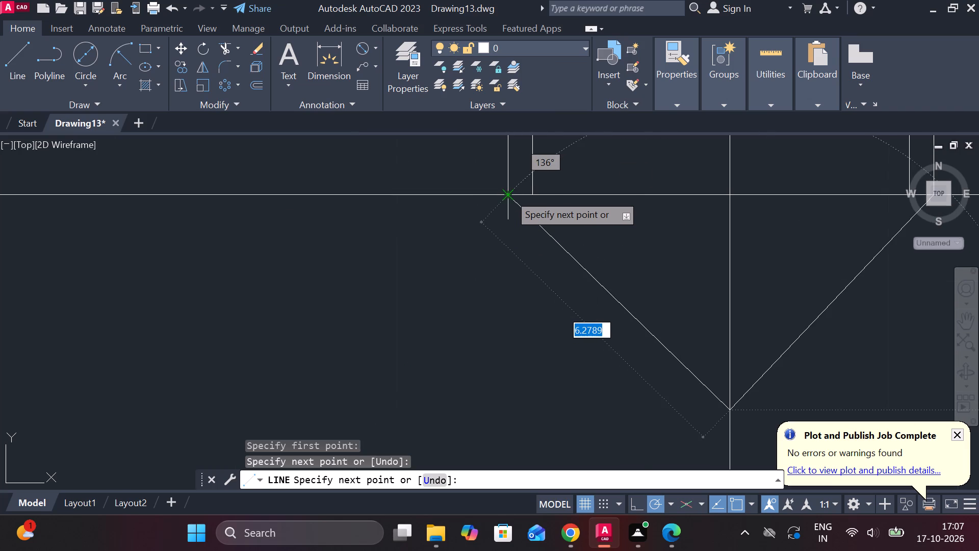
left_click(509, 194)
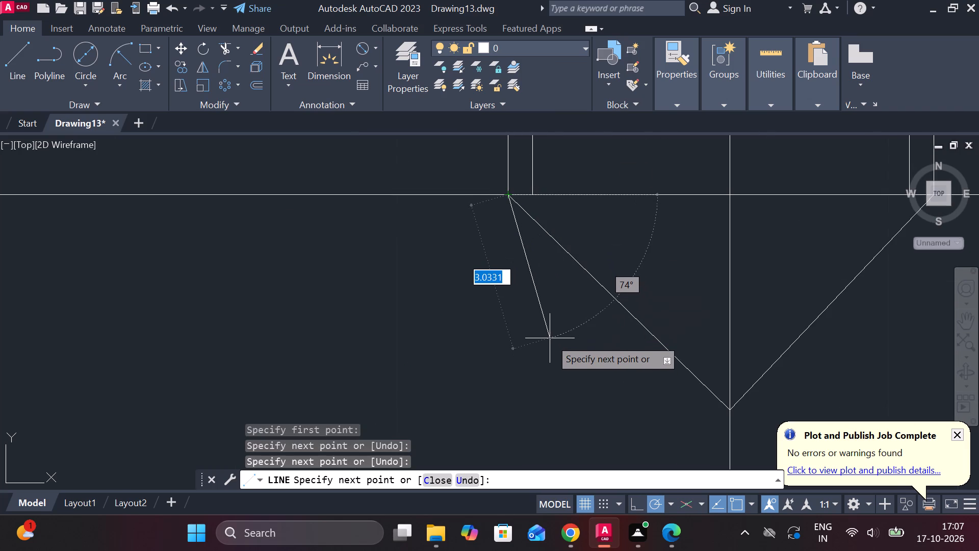
key("Escape")
Draw a V-shaped tip below the left flange hole, meeting on its centre line, with sides about 7.1 and 6.6 units long.
scroll(561, 333, "down", 1)
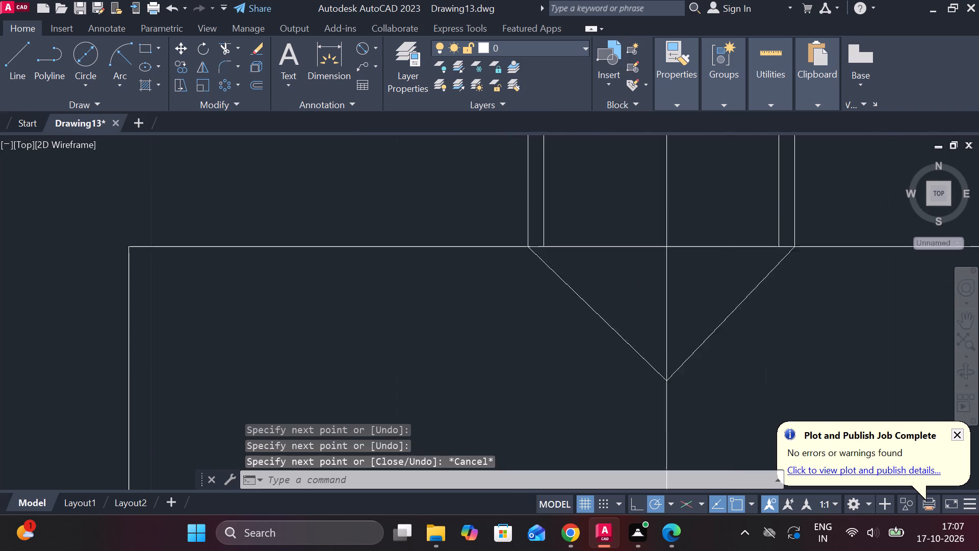
scroll(569, 333, "down", 7)
scroll(356, 371, "up", 4)
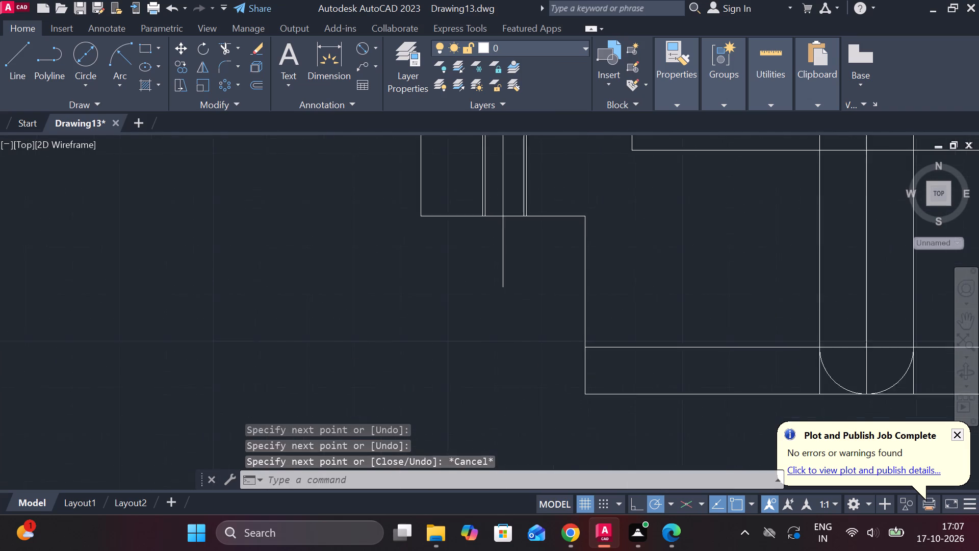
scroll(610, 199, "down", 3)
scroll(709, 167, "up", 3)
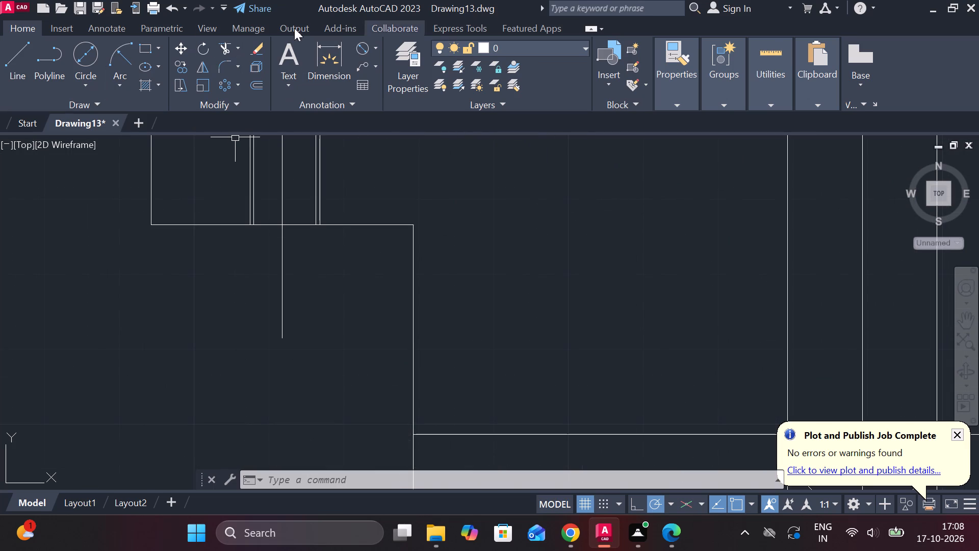
left_click(13, 68)
scroll(296, 228, "up", 1)
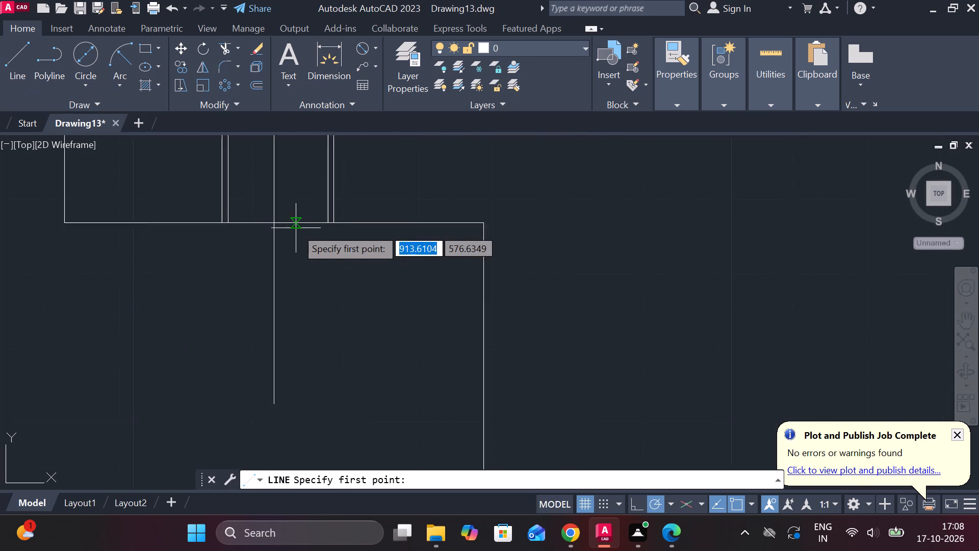
scroll(296, 228, "up", 2)
left_click(395, 215)
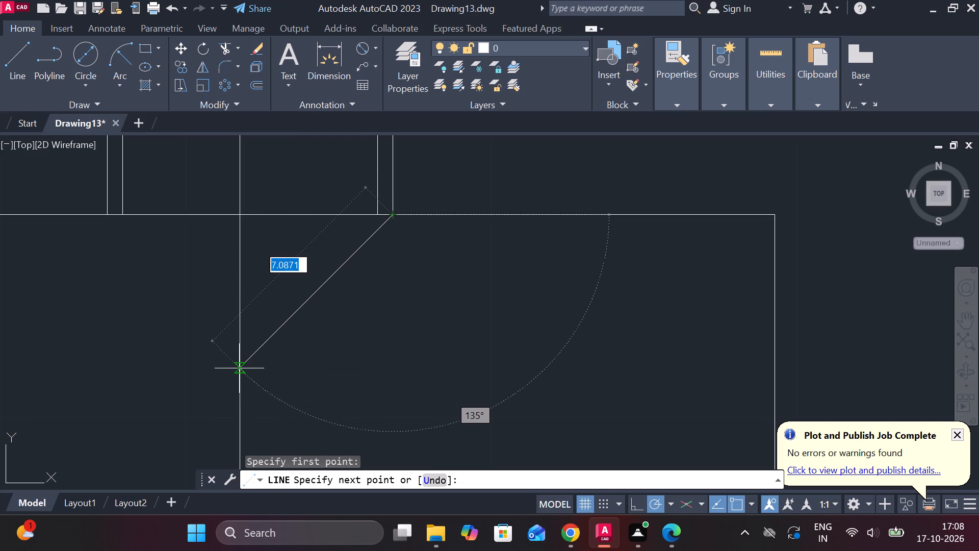
left_click(239, 368)
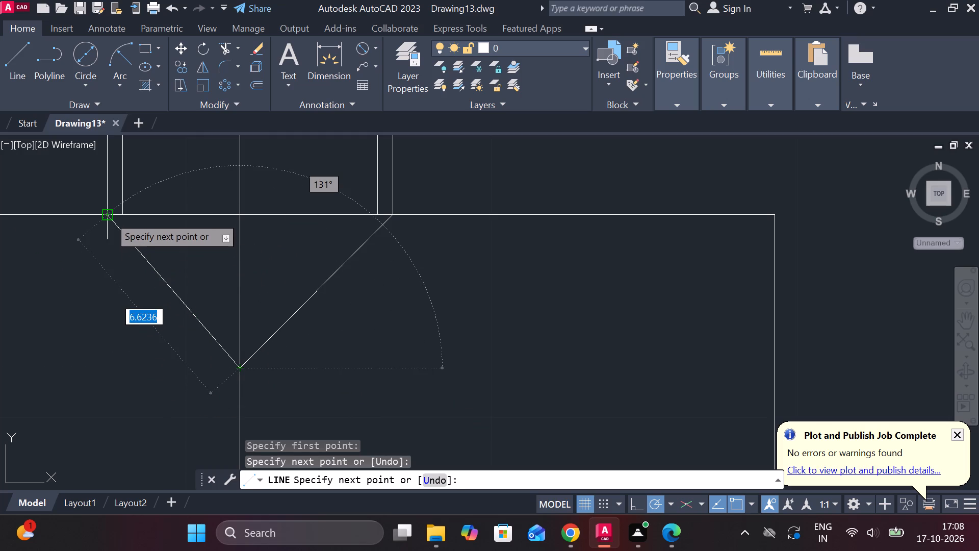
left_click(108, 214)
scroll(360, 263, "down", 4)
scroll(915, 304, "down", 1)
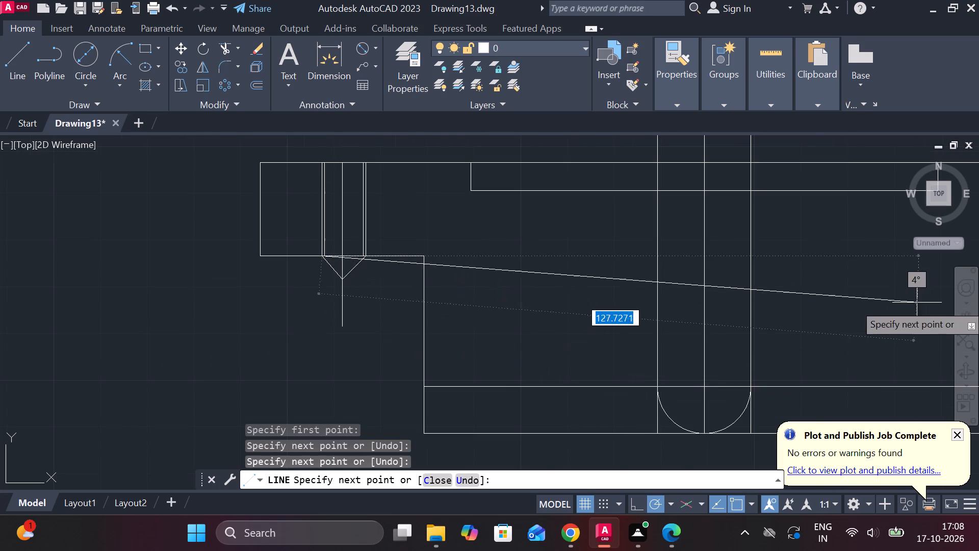
scroll(915, 304, "down", 1)
scroll(484, 255, "down", 3)
scroll(626, 264, "up", 2)
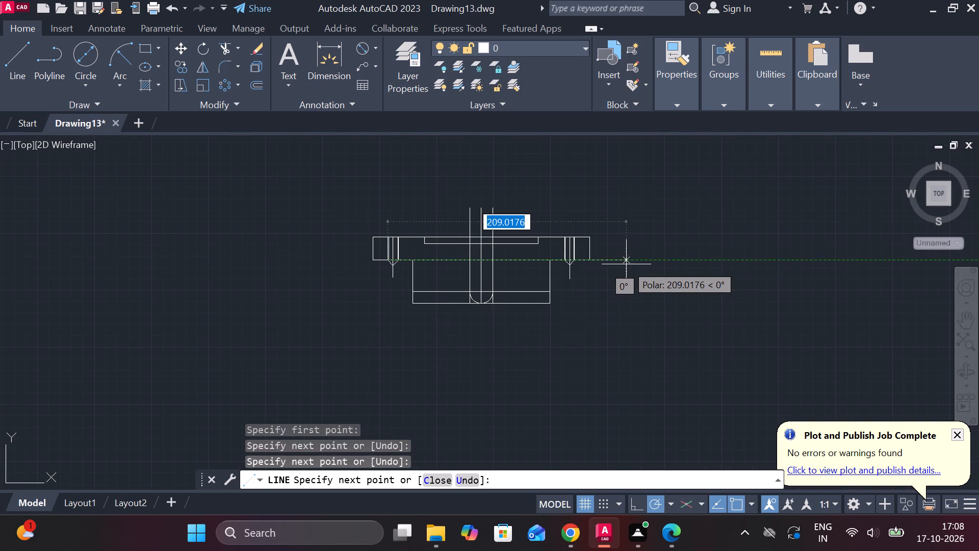
key("Escape")
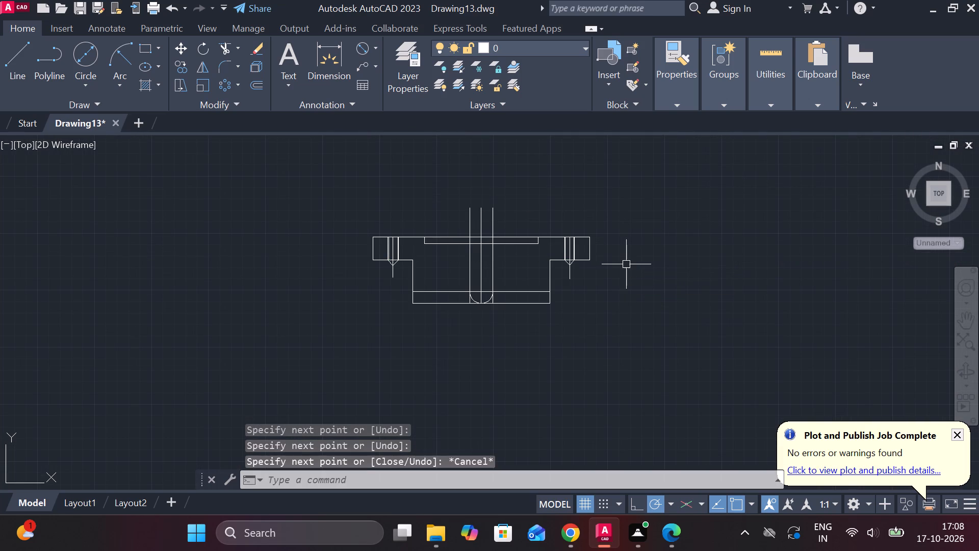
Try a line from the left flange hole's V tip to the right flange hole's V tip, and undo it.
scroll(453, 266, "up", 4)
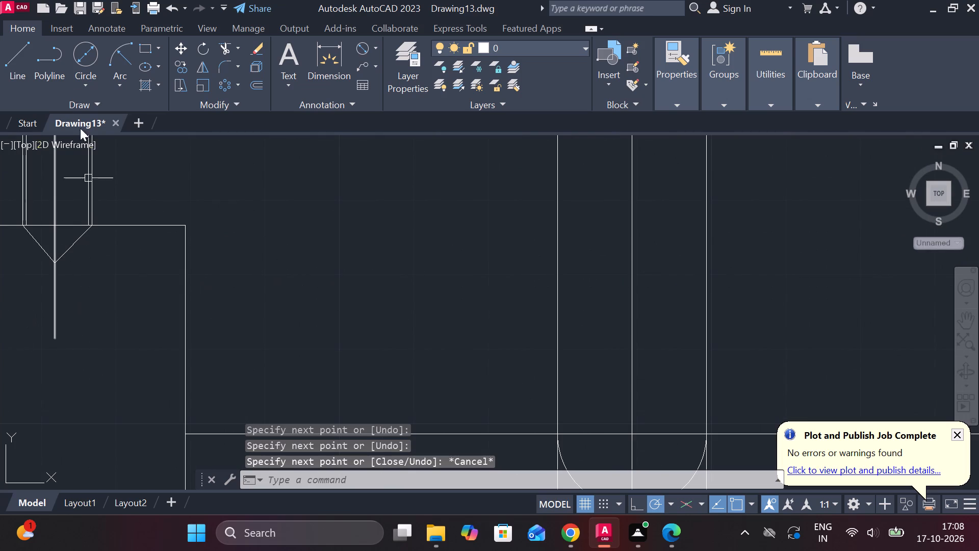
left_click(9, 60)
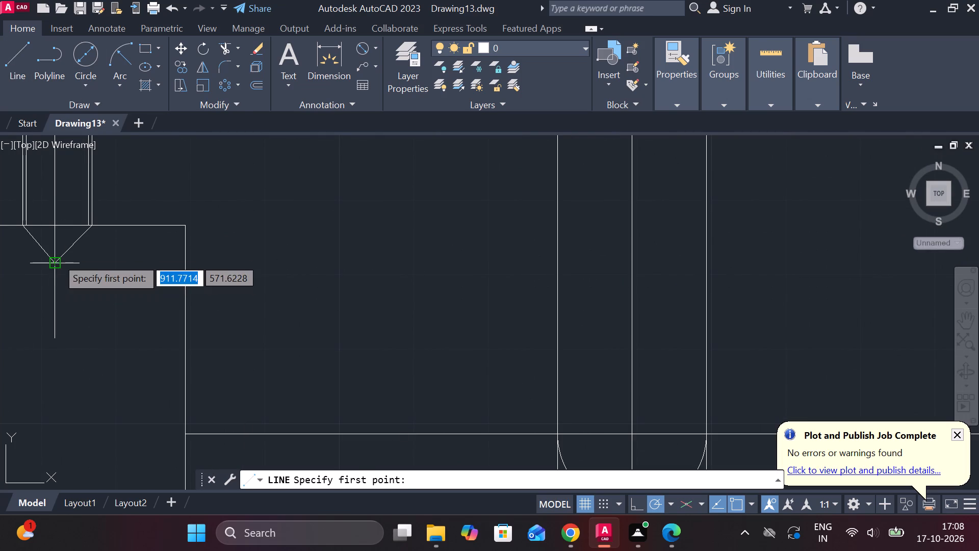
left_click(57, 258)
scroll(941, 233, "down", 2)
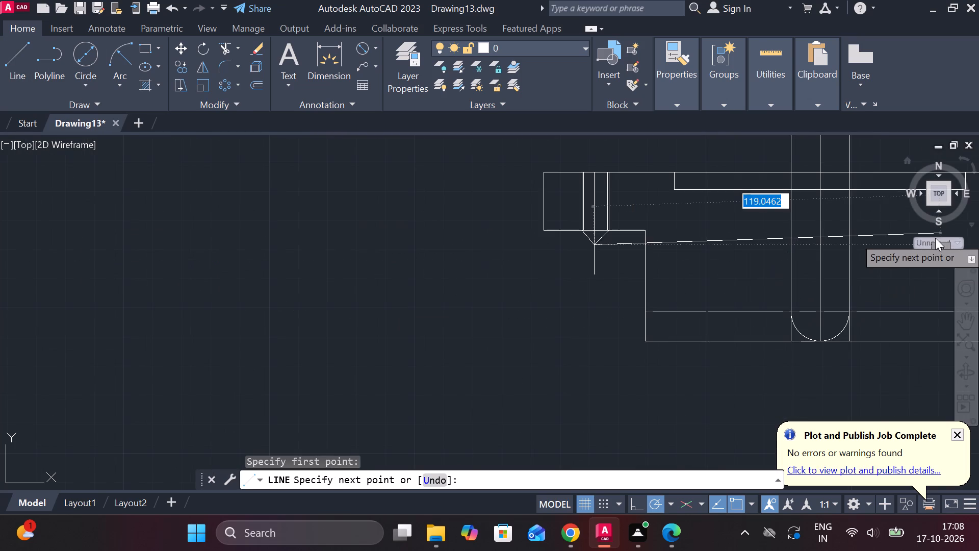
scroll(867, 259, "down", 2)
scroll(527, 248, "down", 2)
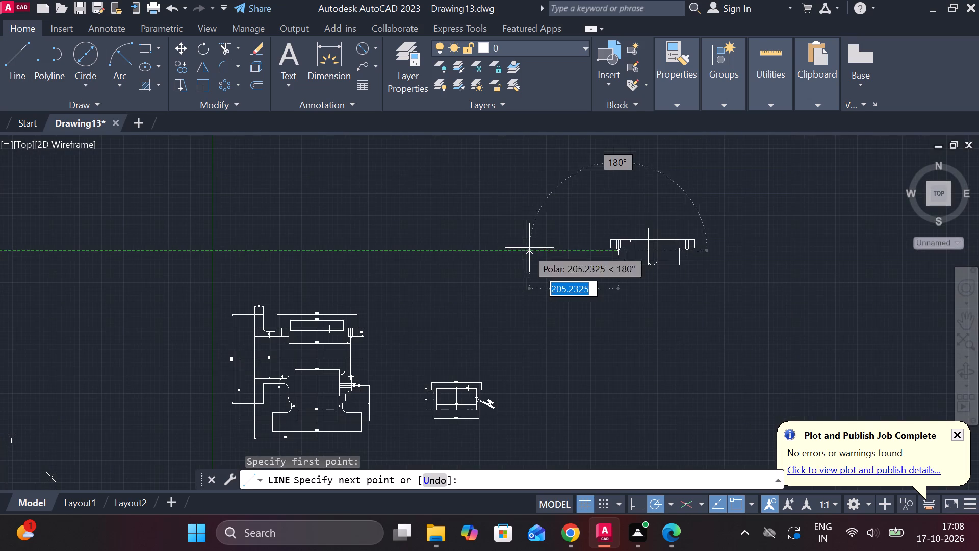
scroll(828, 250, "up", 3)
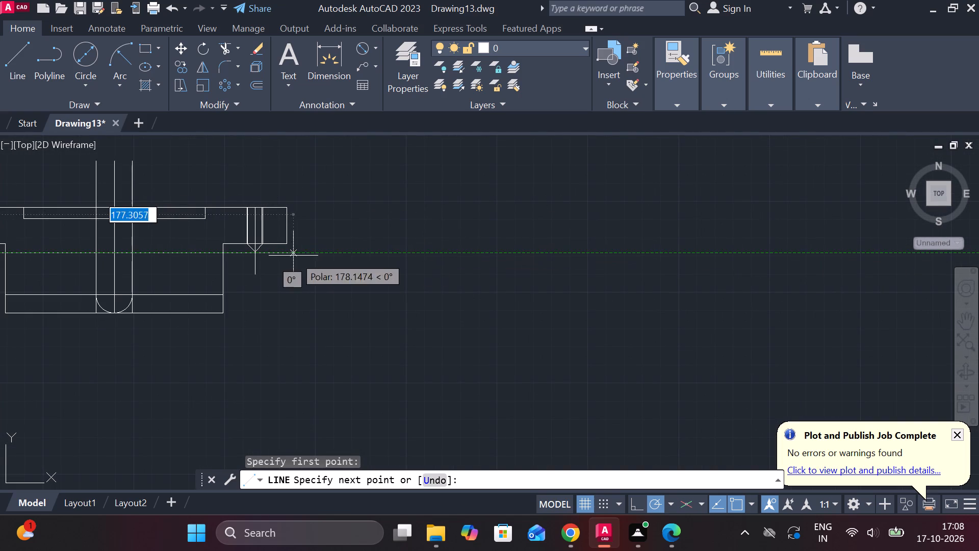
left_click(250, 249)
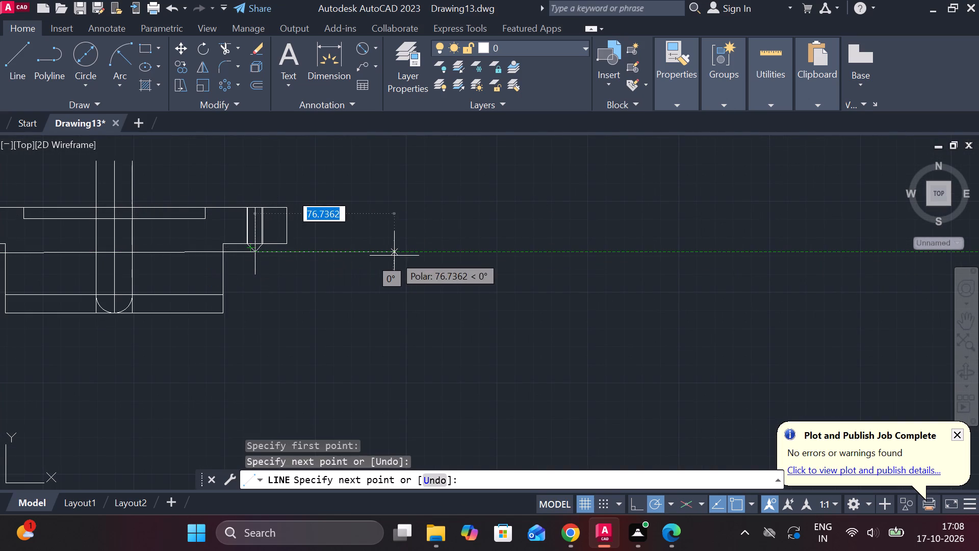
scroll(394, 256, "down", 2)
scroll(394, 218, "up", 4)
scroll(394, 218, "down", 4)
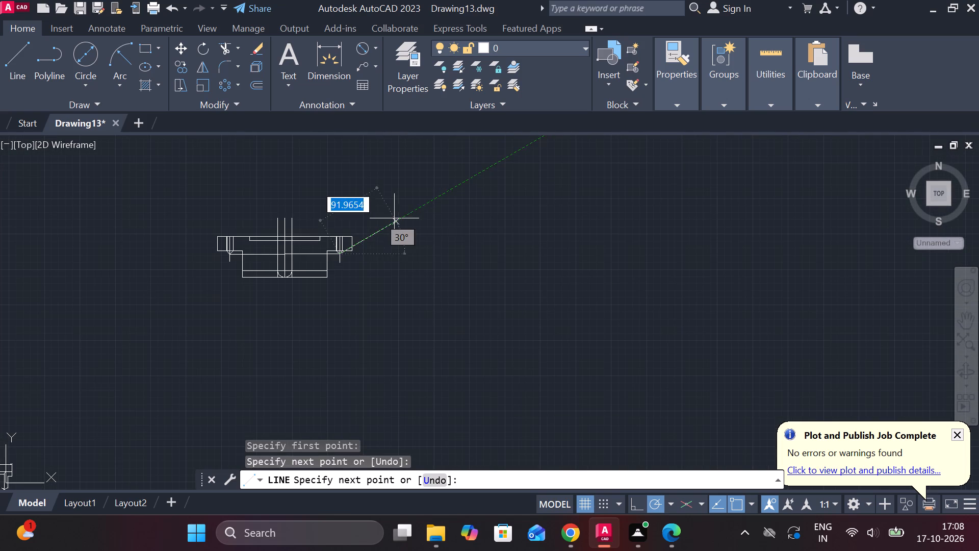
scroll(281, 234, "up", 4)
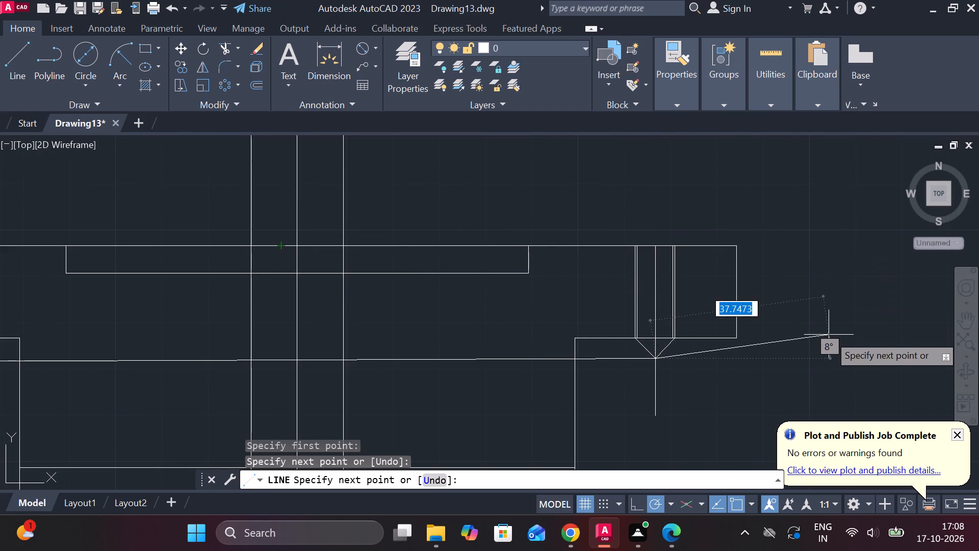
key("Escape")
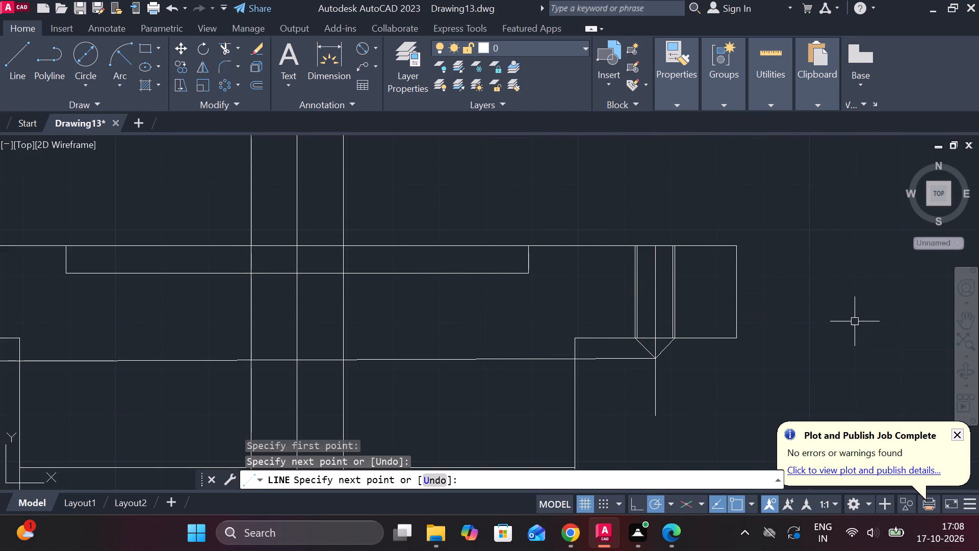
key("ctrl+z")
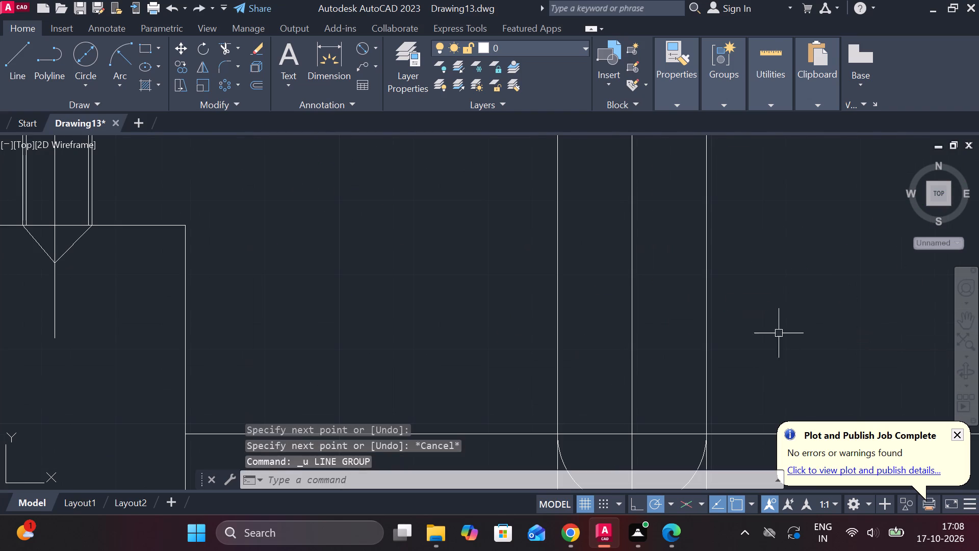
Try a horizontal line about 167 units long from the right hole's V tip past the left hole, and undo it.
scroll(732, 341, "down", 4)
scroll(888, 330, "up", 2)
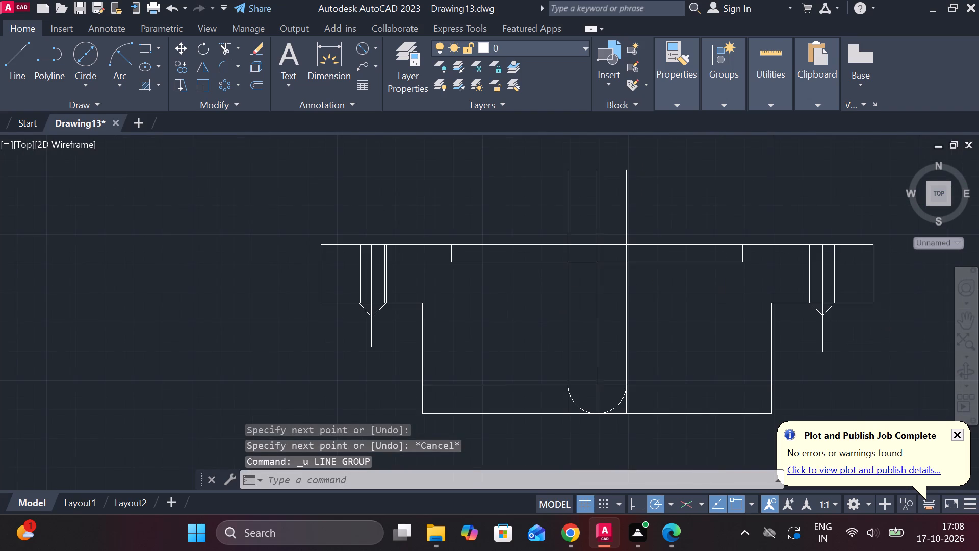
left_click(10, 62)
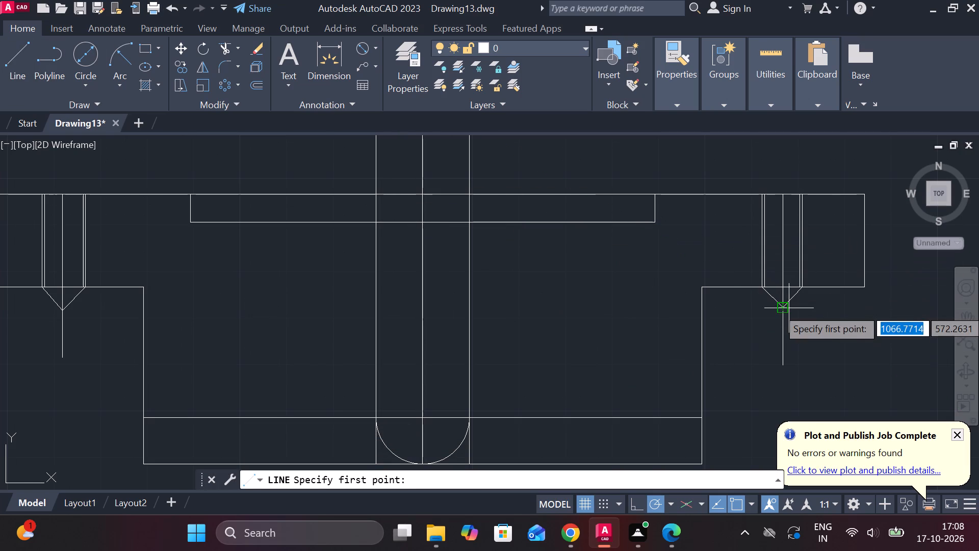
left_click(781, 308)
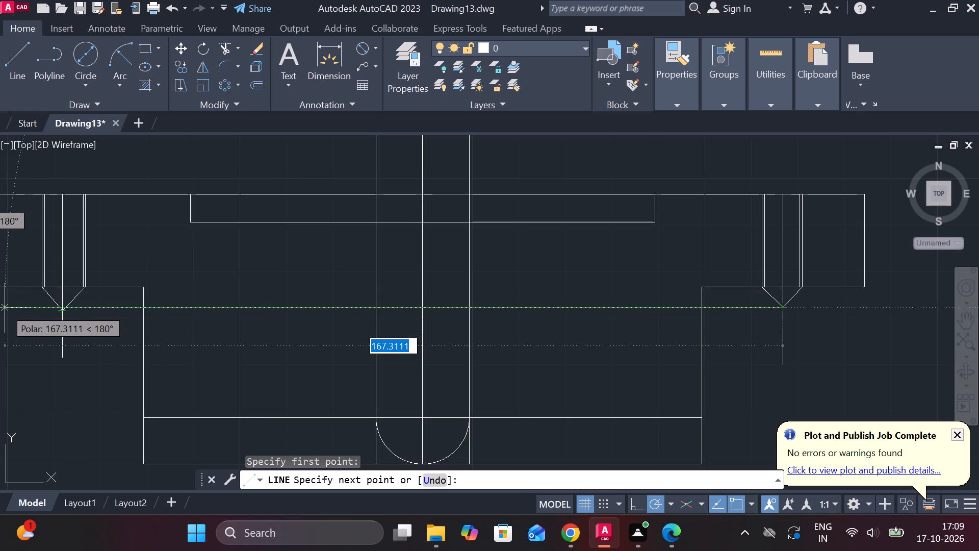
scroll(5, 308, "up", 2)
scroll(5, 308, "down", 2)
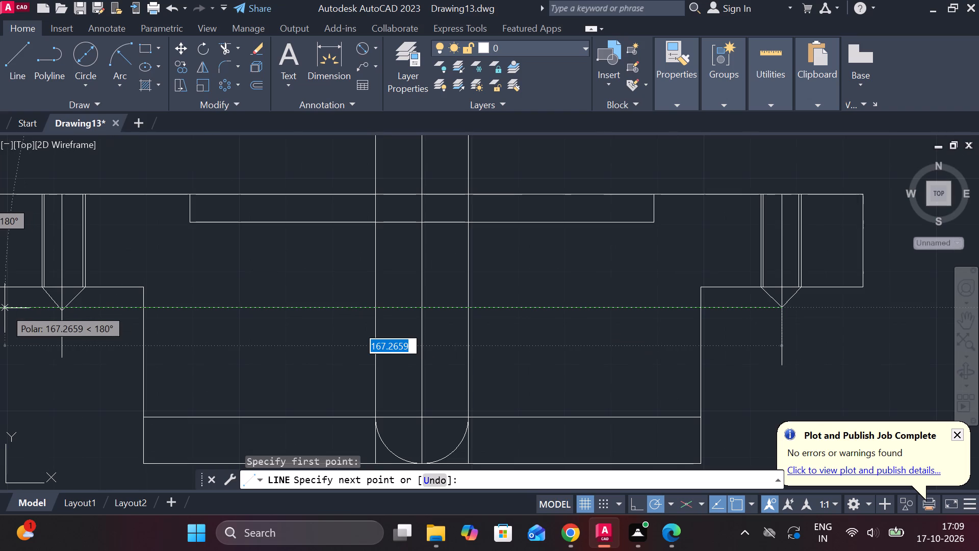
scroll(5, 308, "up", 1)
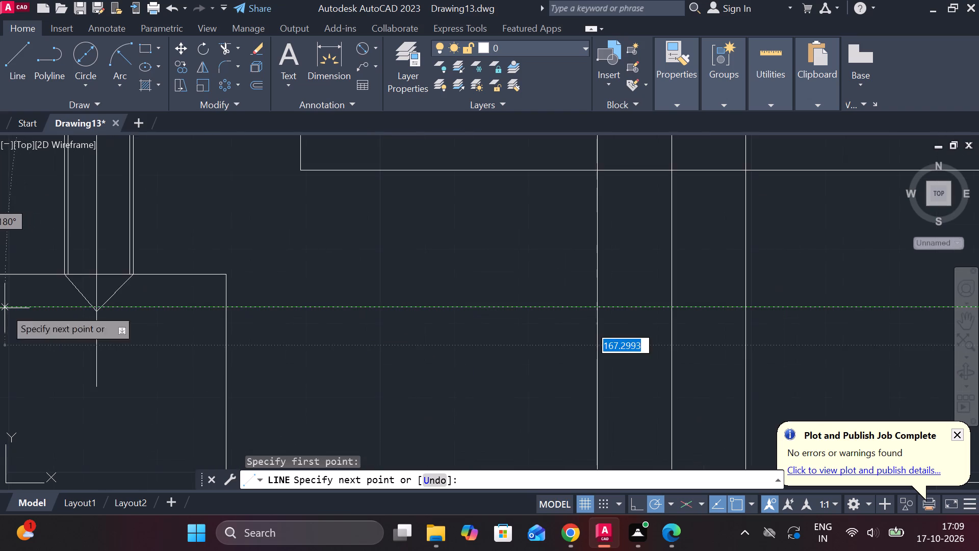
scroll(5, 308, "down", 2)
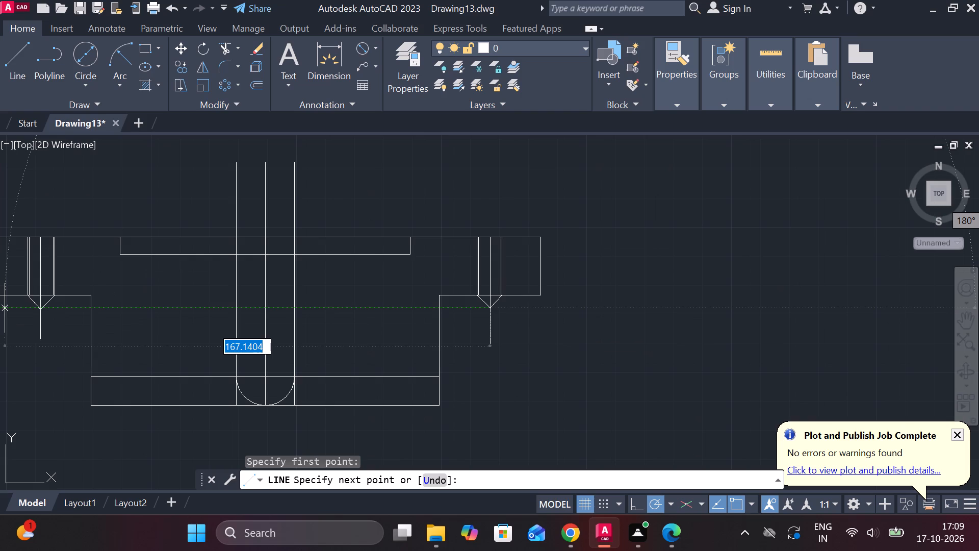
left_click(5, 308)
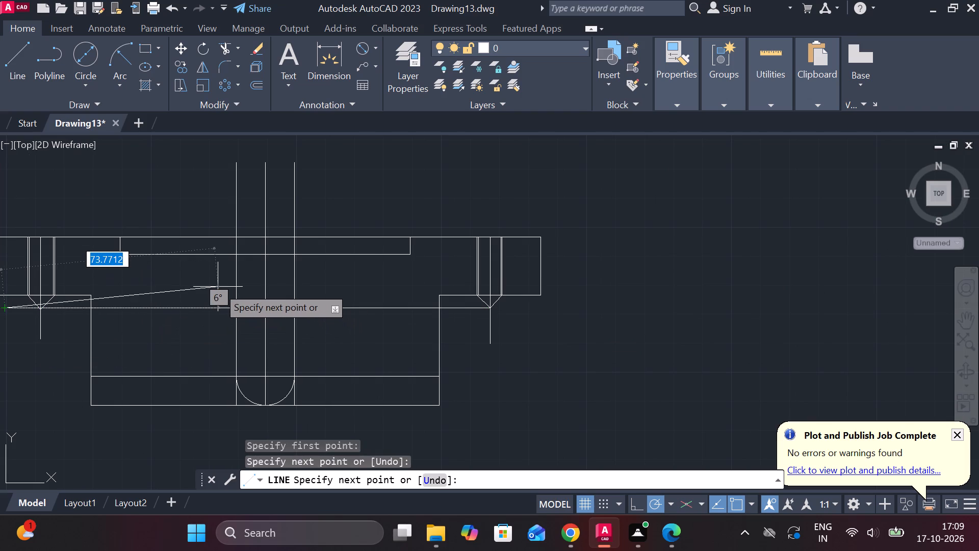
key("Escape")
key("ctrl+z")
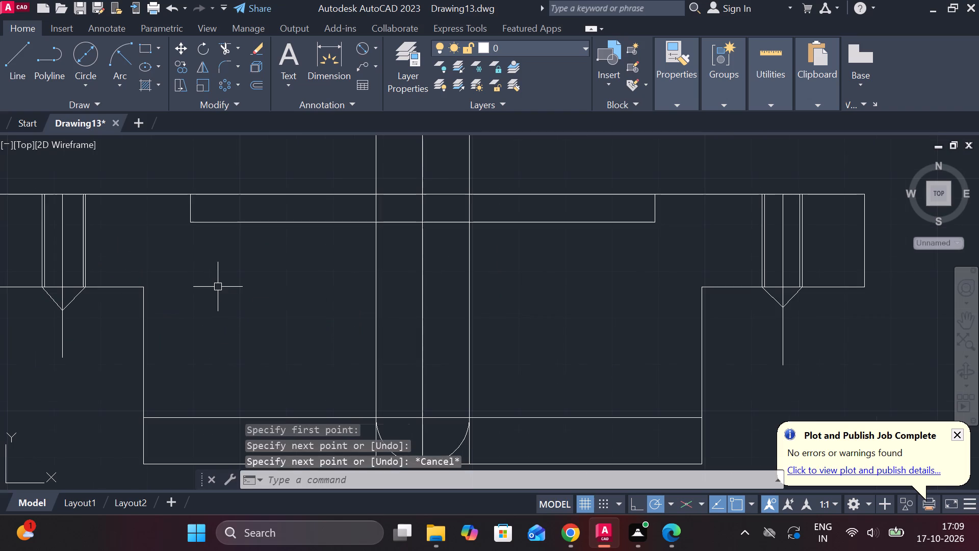
Draw a horizontal line from the right flange hole's V tip across the body to its left wall.
left_click(20, 58)
scroll(20, 305, "up", 3)
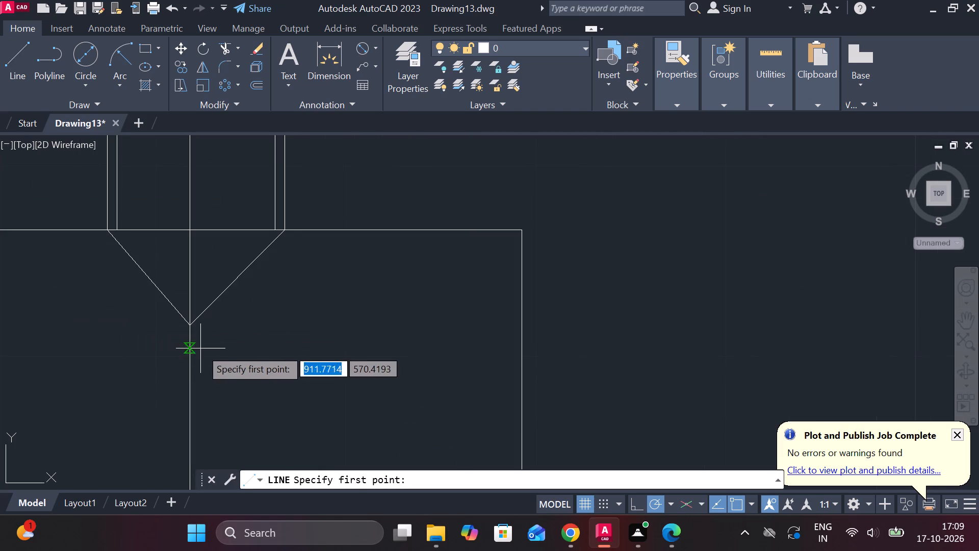
scroll(341, 297, "down", 3)
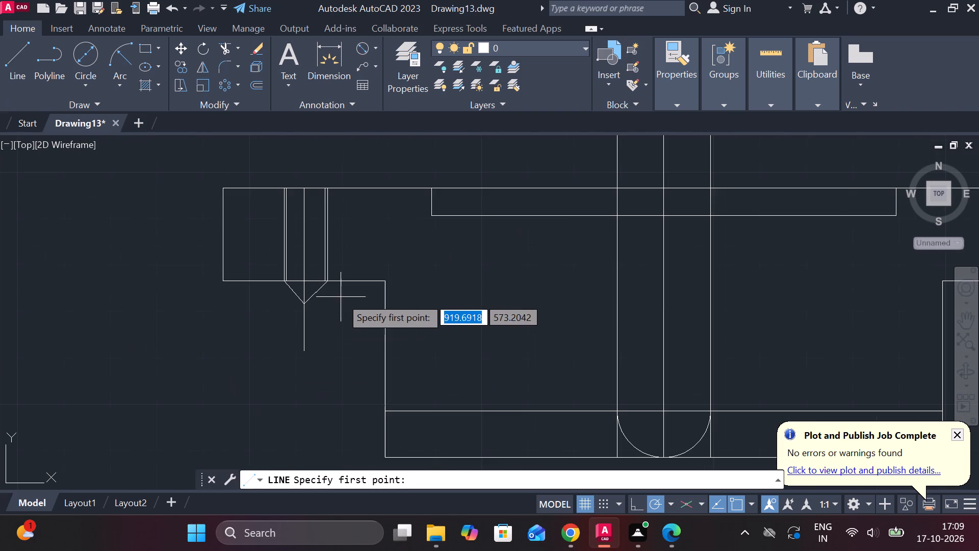
scroll(712, 260, "down", 2)
scroll(915, 259, "up", 3)
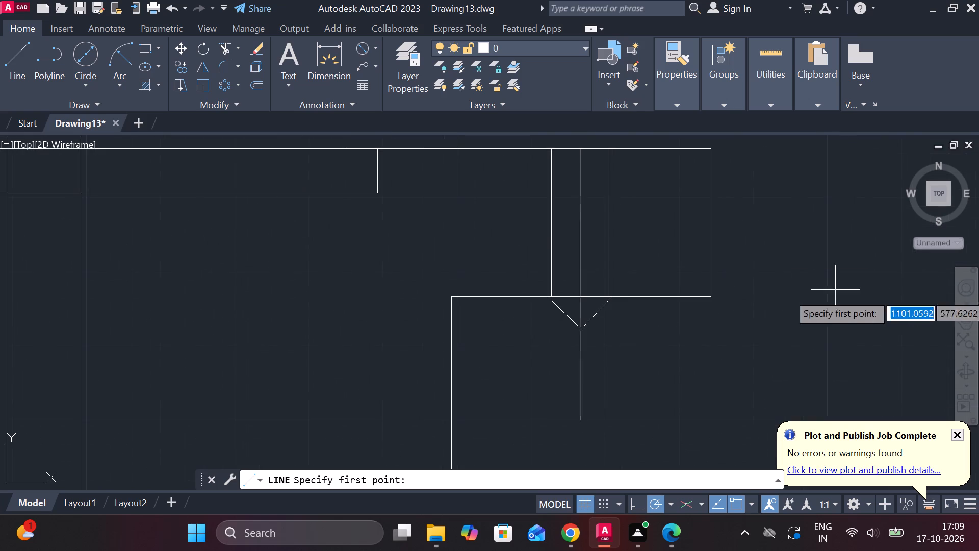
scroll(621, 333, "up", 3)
scroll(504, 340, "up", 3)
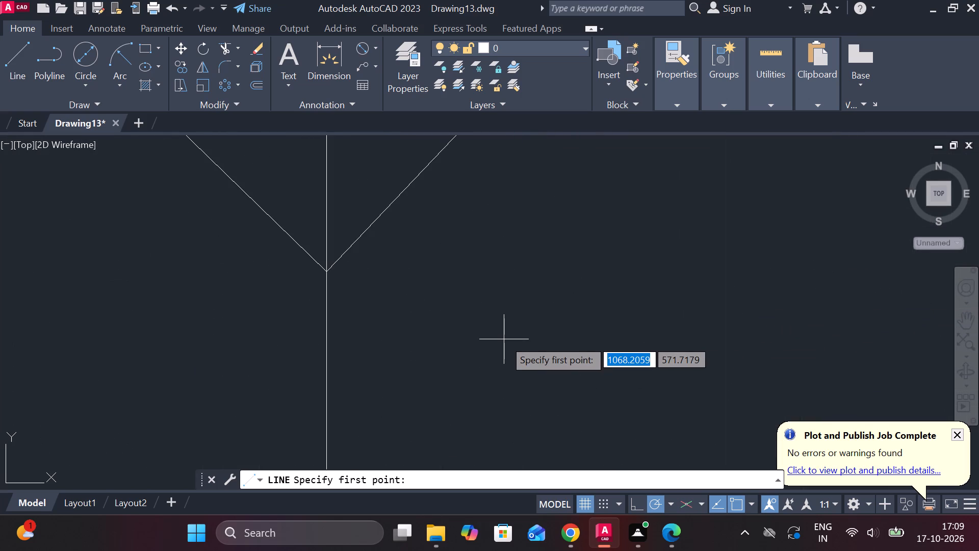
left_click(327, 269)
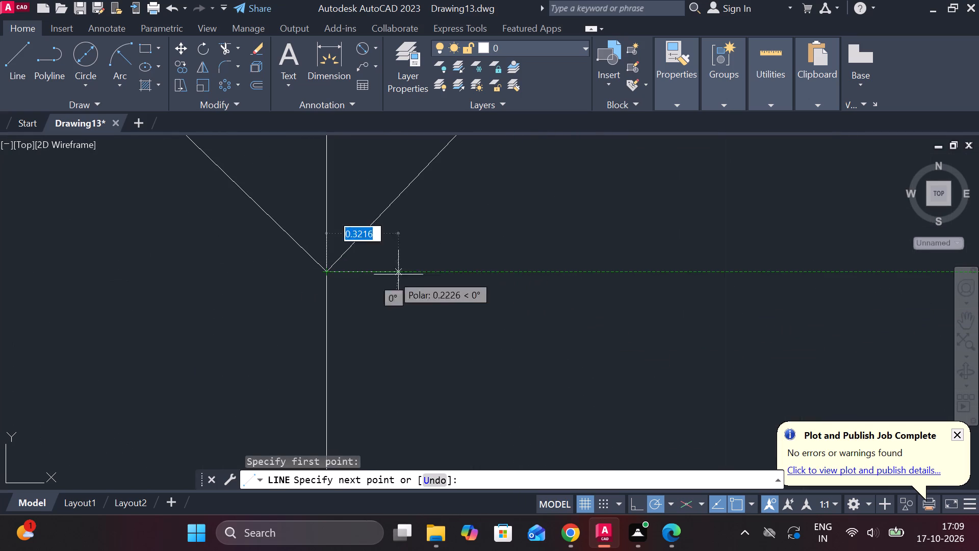
scroll(485, 272, "down", 12)
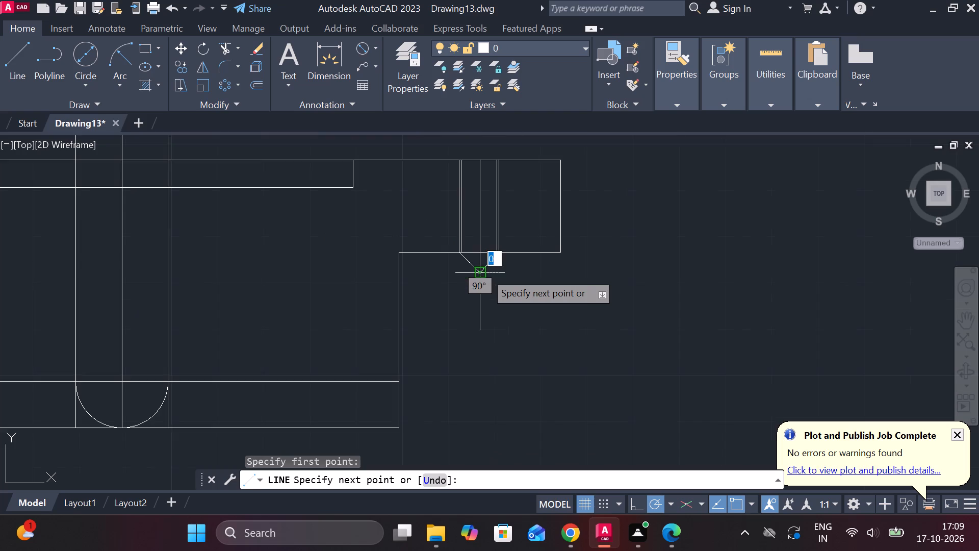
scroll(485, 272, "down", 3)
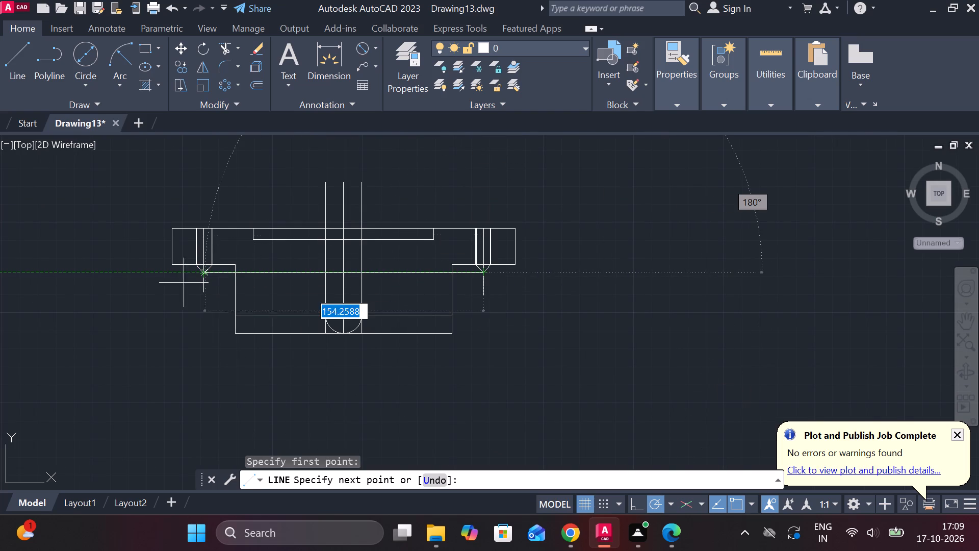
left_click(238, 273)
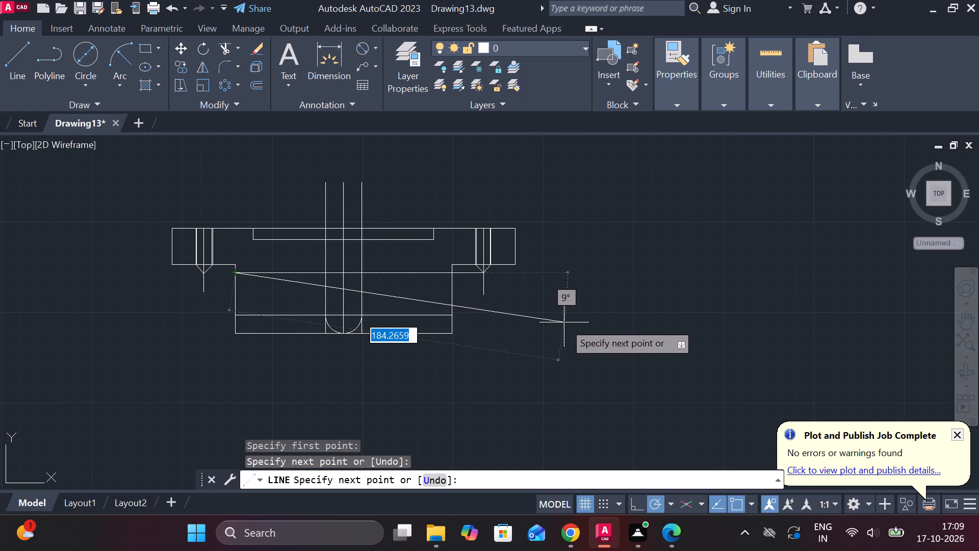
key("Escape")
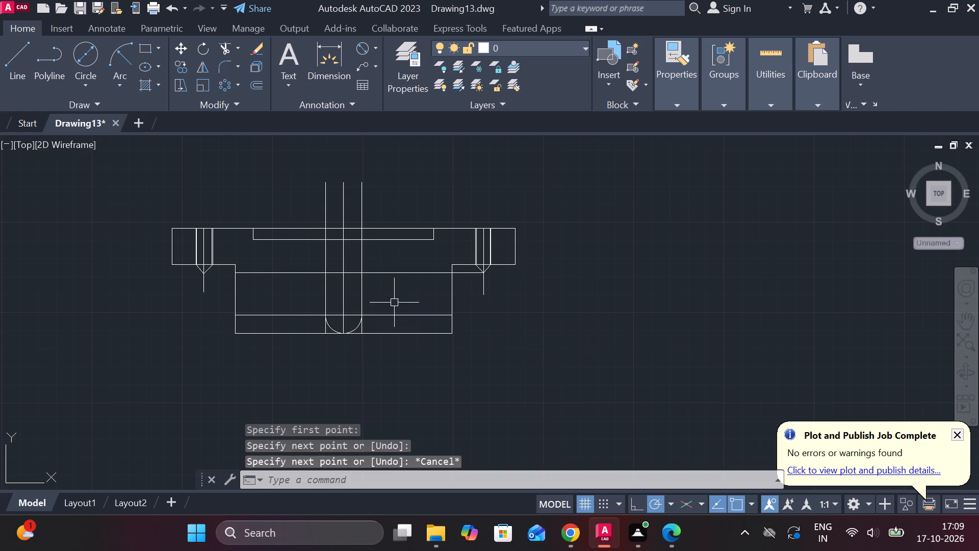
Trim away both V tips below the flange holes and the horizontal line's stub beyond the body's right wall.
scroll(393, 246, "up", 3)
scroll(392, 253, "down", 2)
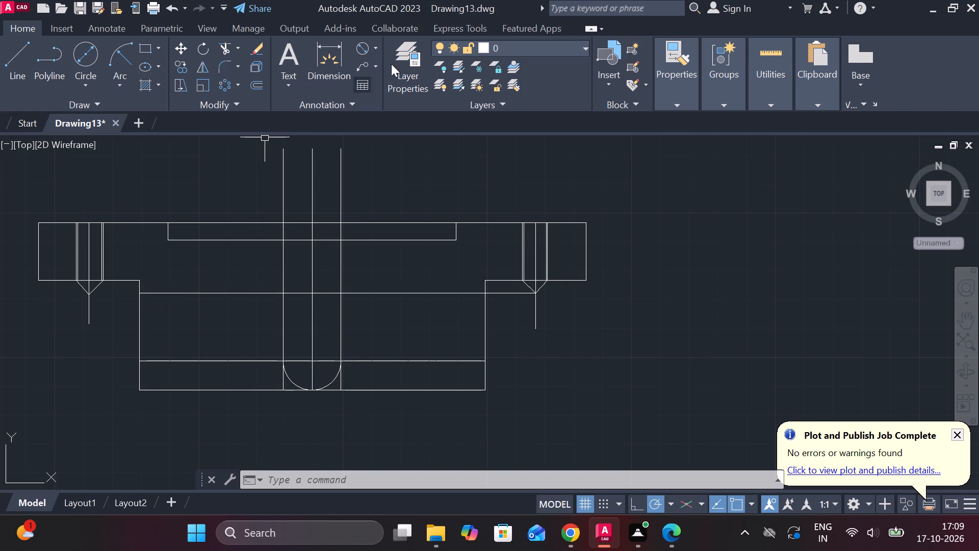
left_click(230, 43)
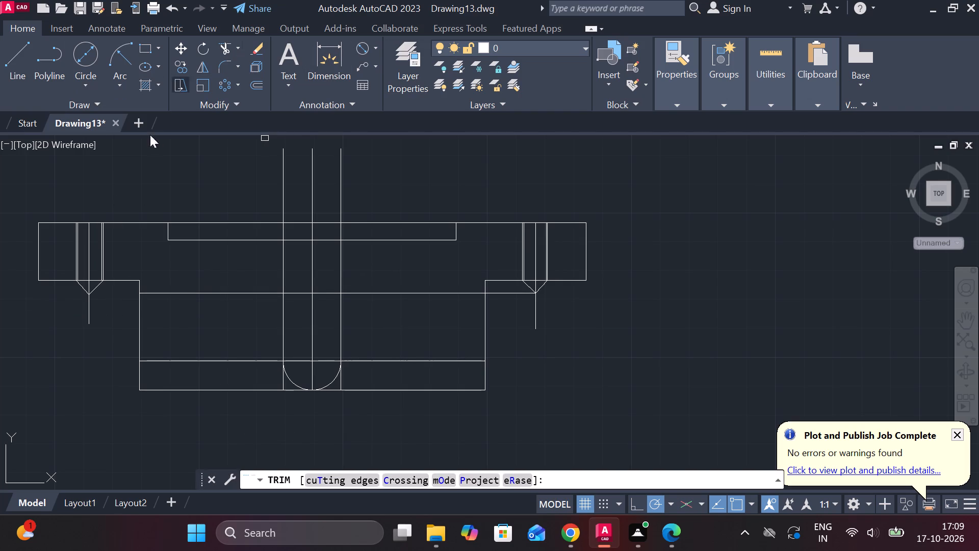
scroll(65, 306, "up", 3)
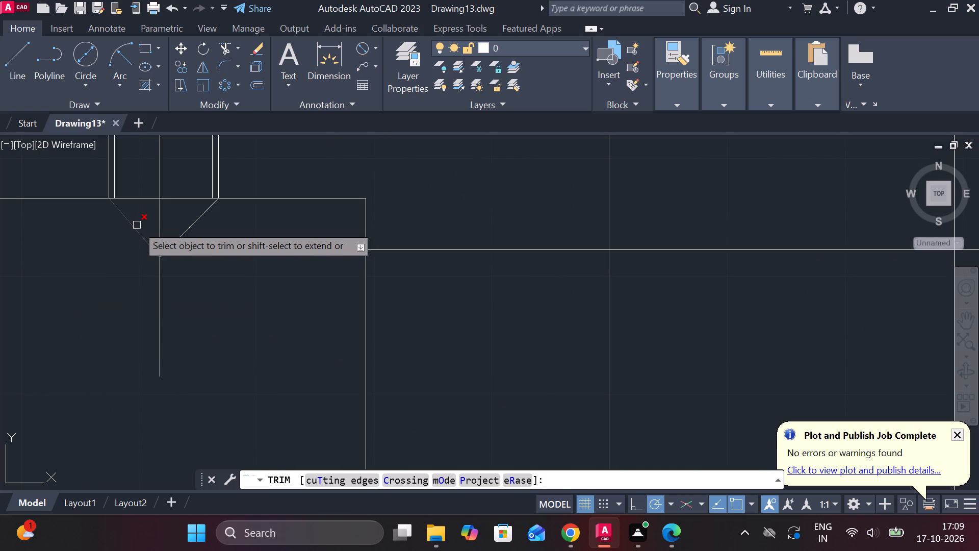
left_click(137, 225)
left_click(201, 217)
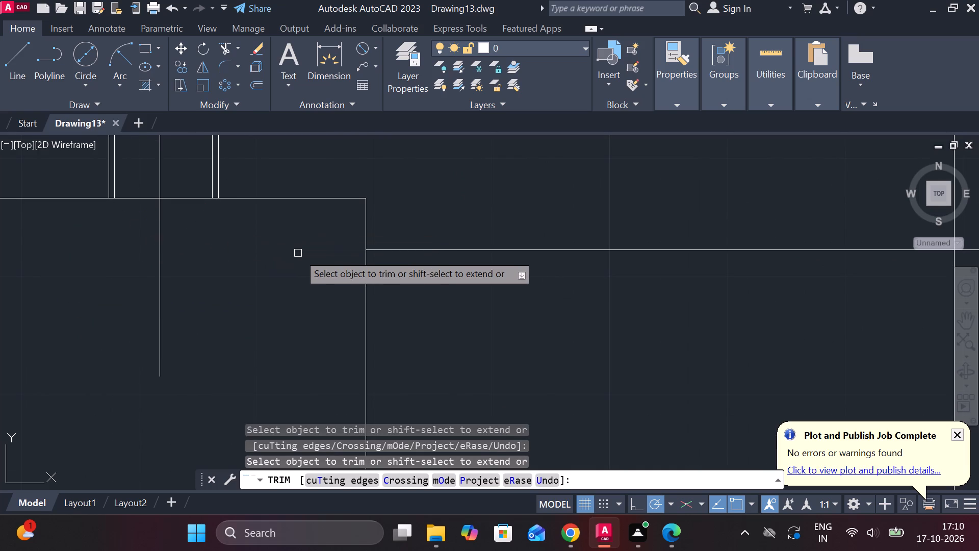
scroll(298, 253, "down", 3)
scroll(741, 264, "up", 3)
left_click(634, 195)
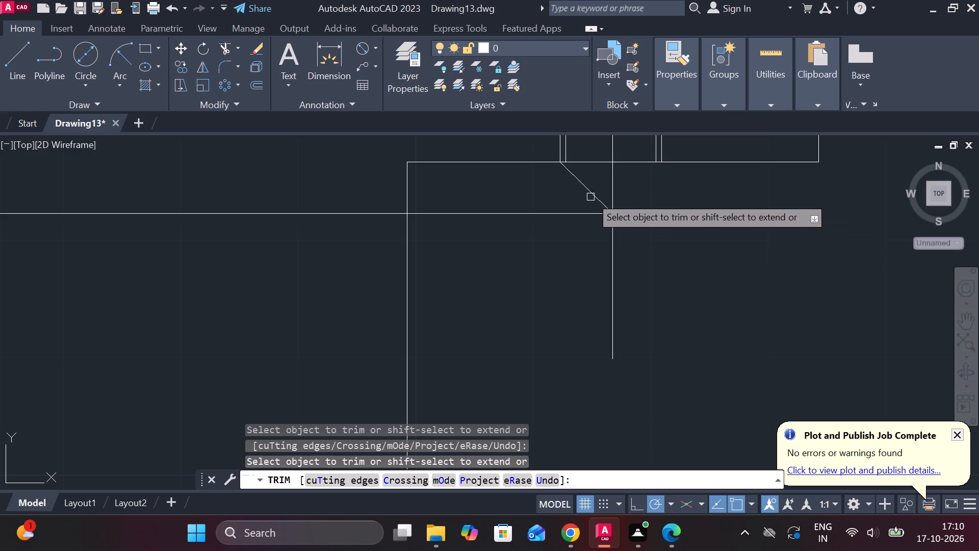
left_click(591, 194)
left_click(577, 214)
scroll(406, 248, "down", 3)
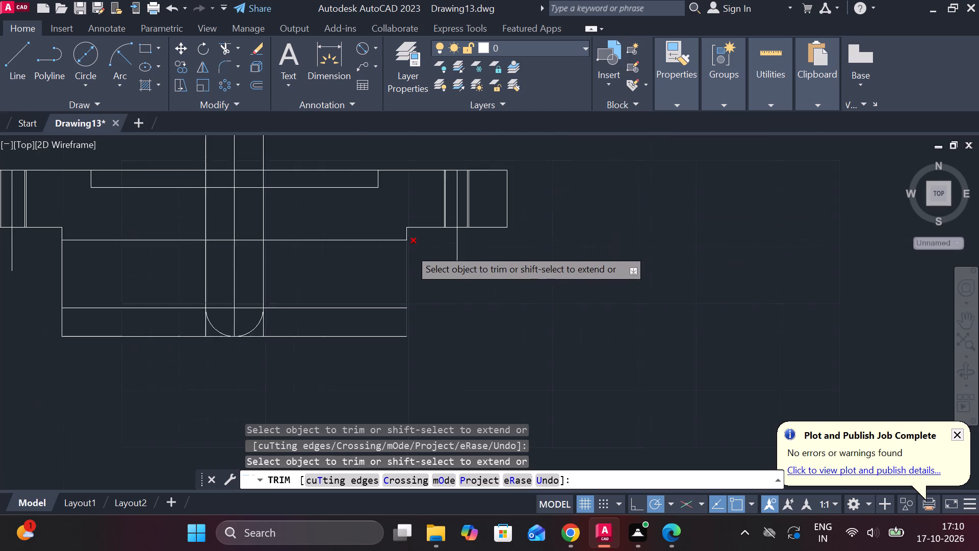
scroll(410, 248, "down", 1)
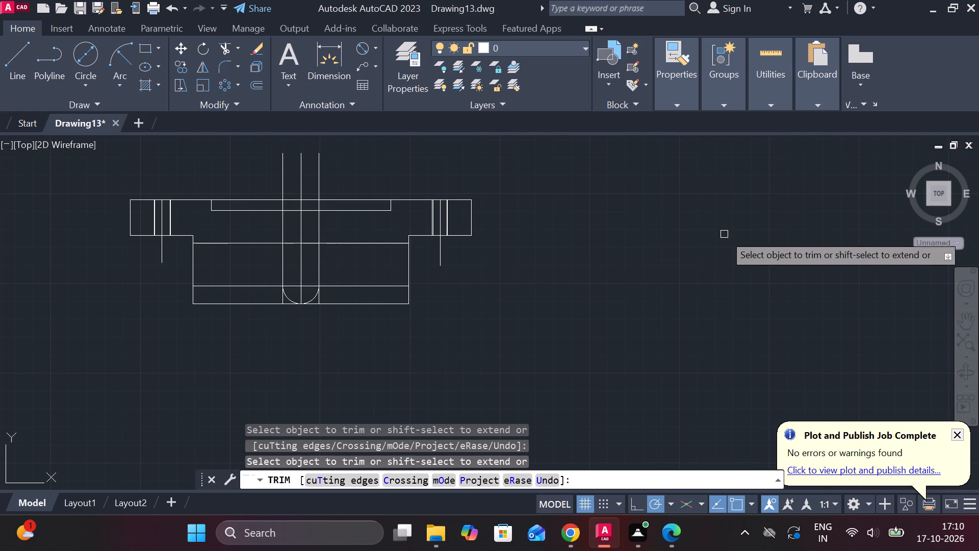
key("Escape")
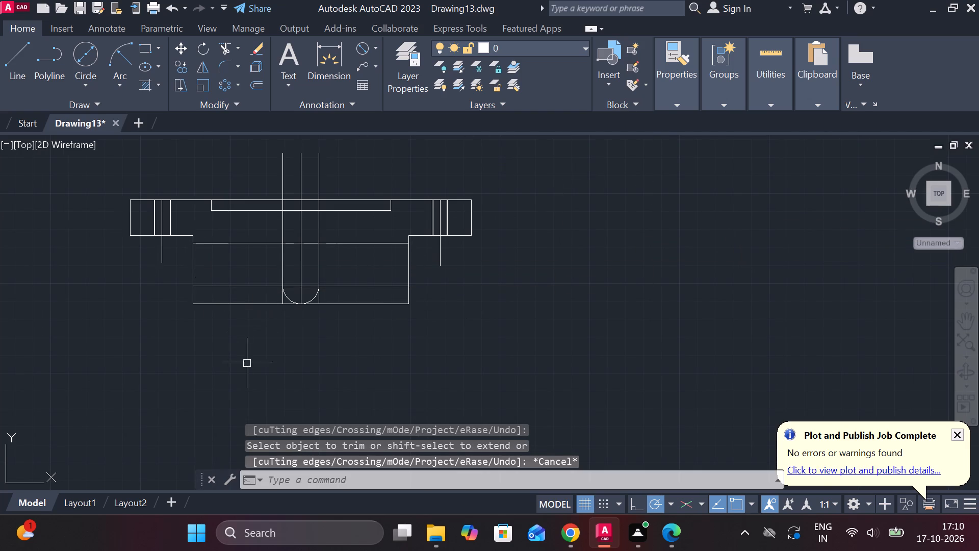
Trim away the lower horizontal line across the body, including its pieces inside the central round-bottomed slot.
scroll(258, 367, "up", 2)
scroll(258, 367, "down", 3)
scroll(262, 324, "up", 3)
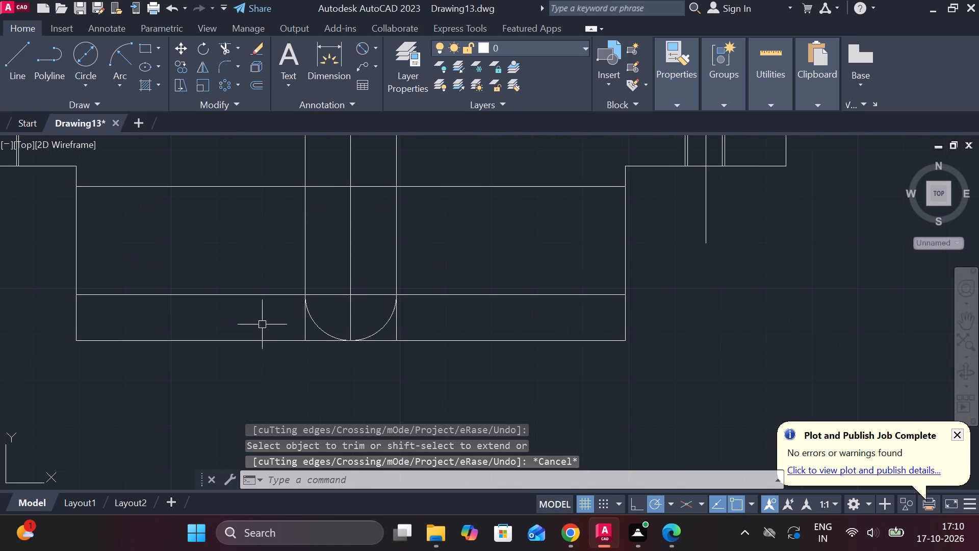
scroll(262, 324, "down", 2)
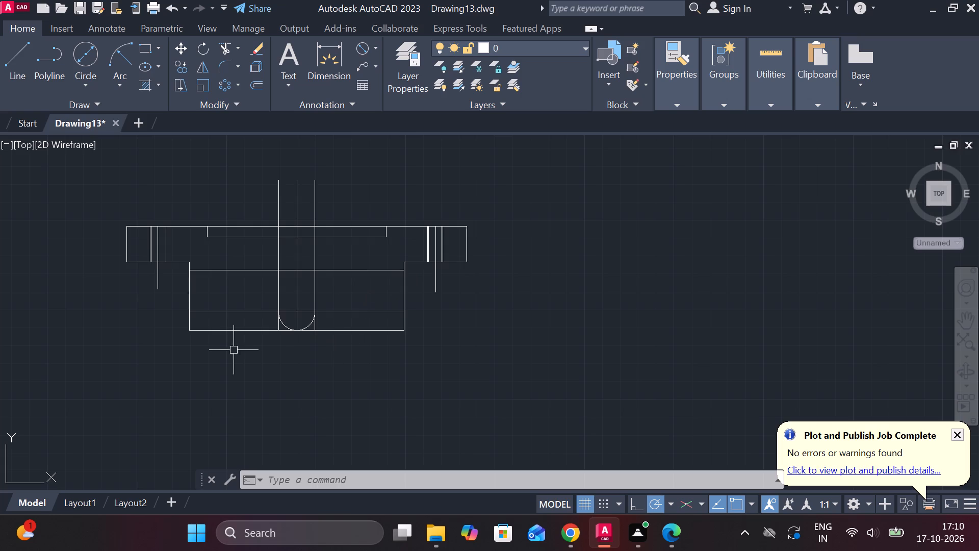
left_click(224, 51)
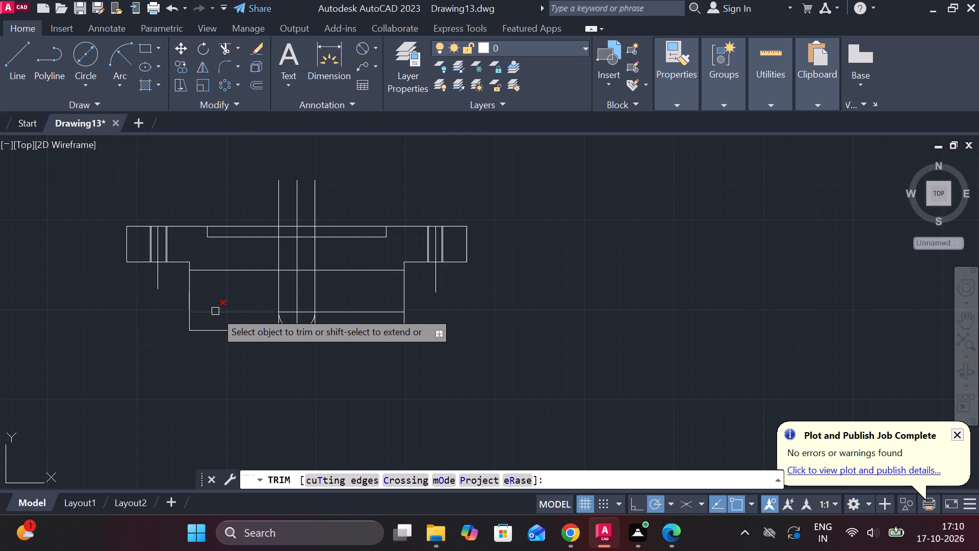
left_click(226, 311)
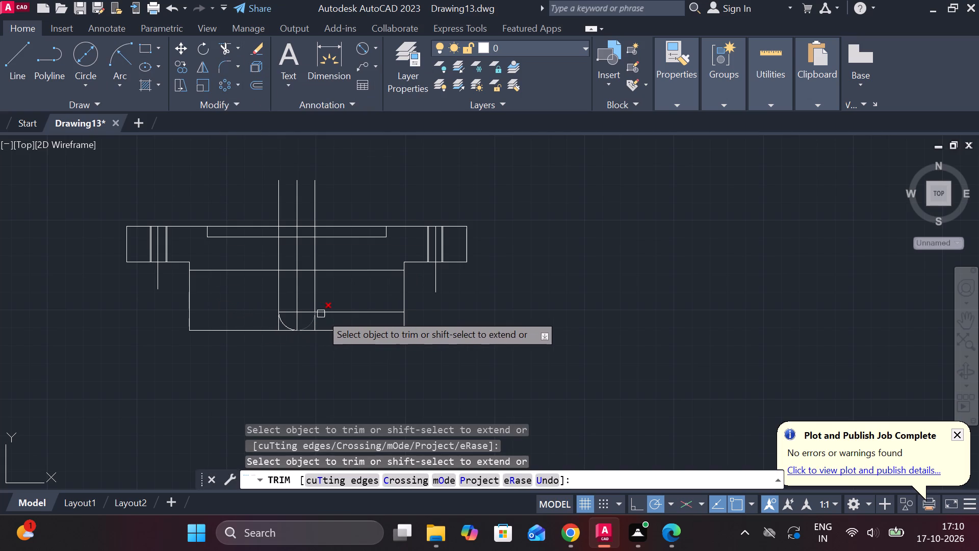
left_click(337, 312)
left_click(307, 313)
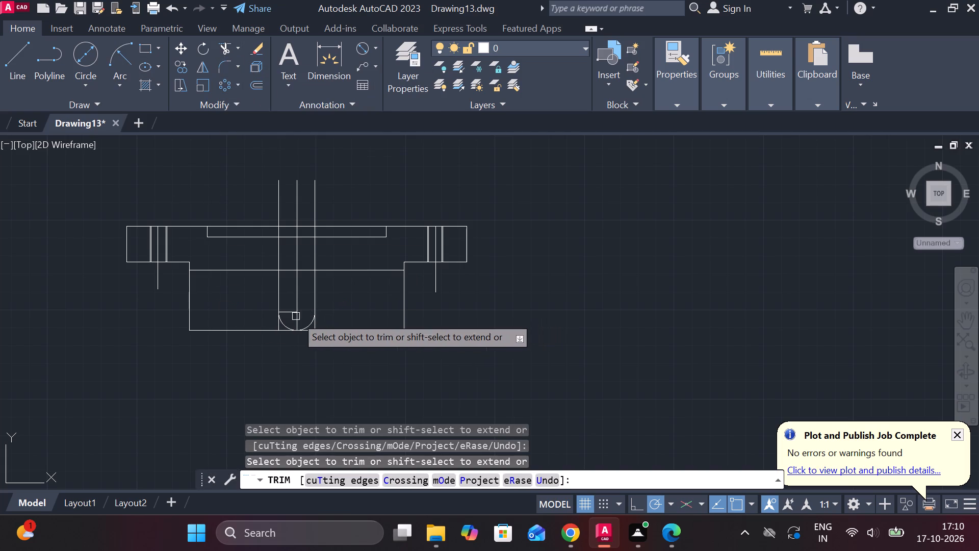
left_click(288, 314)
Trim the two vertical line ends below the arc at the bottom of the central slot.
scroll(250, 322, "up", 2)
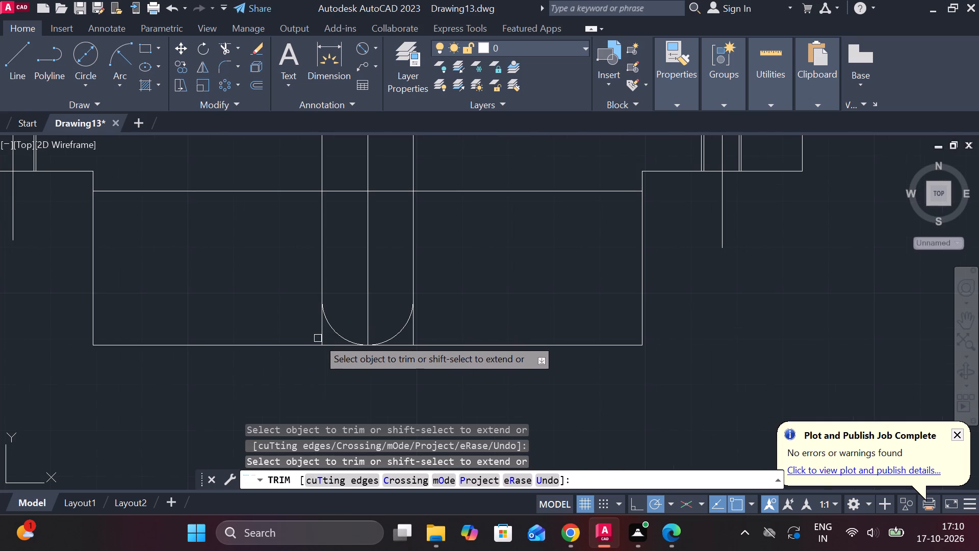
left_click(322, 335)
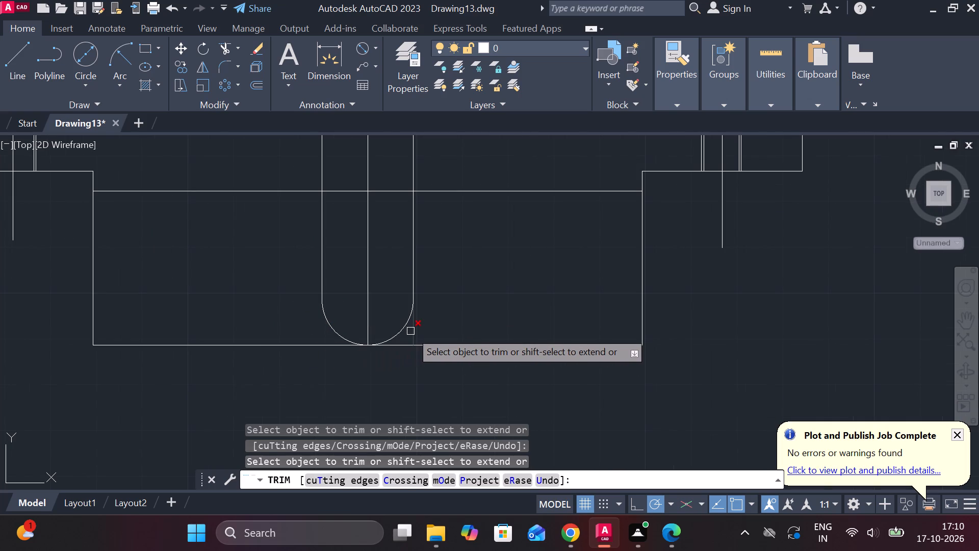
double_click(411, 331)
scroll(463, 279, "down", 2)
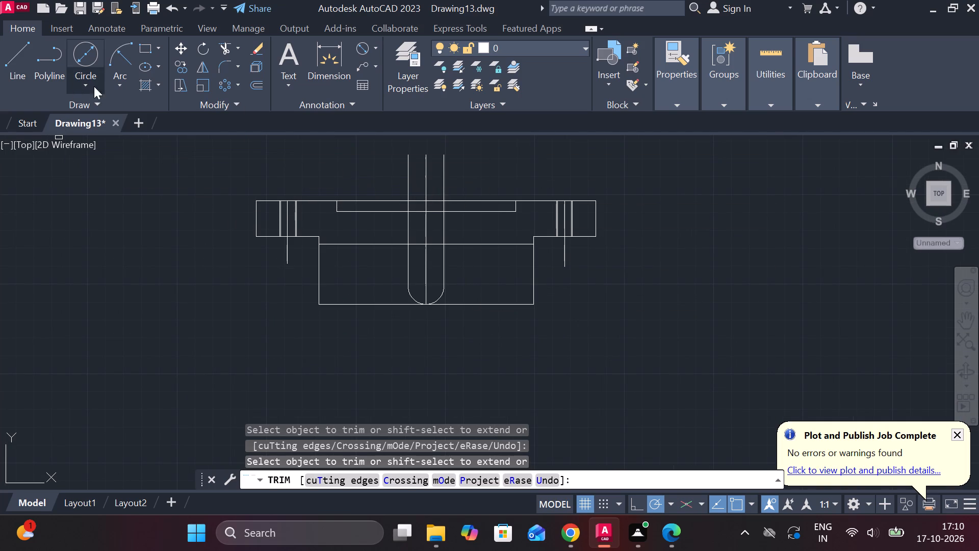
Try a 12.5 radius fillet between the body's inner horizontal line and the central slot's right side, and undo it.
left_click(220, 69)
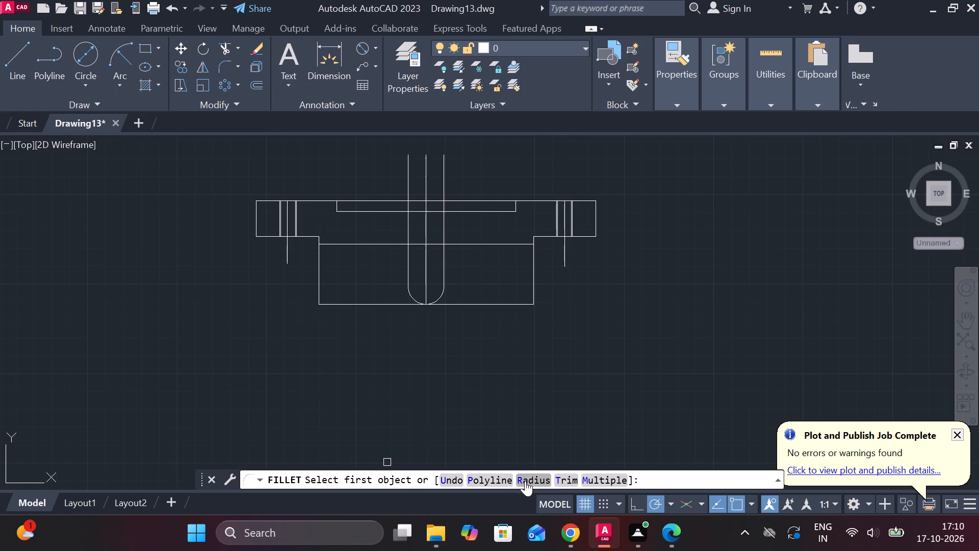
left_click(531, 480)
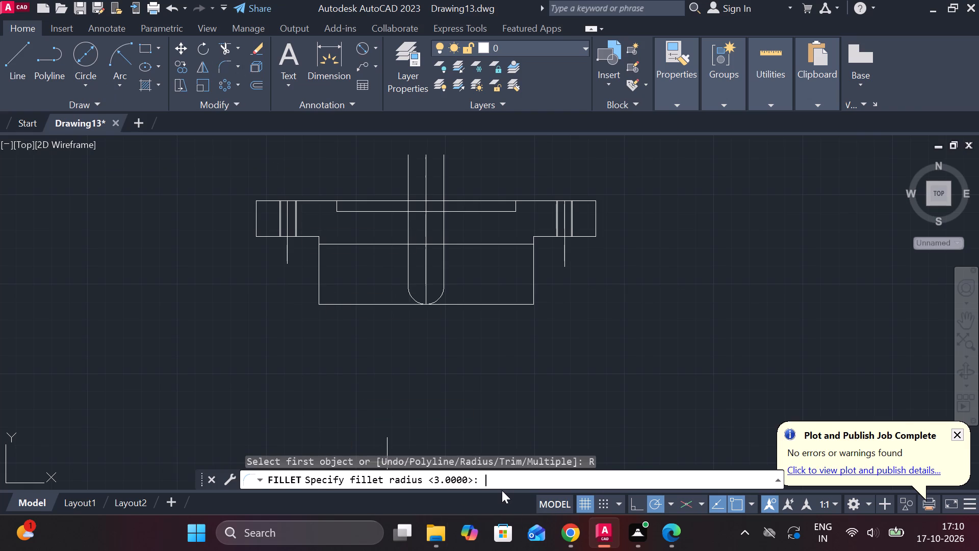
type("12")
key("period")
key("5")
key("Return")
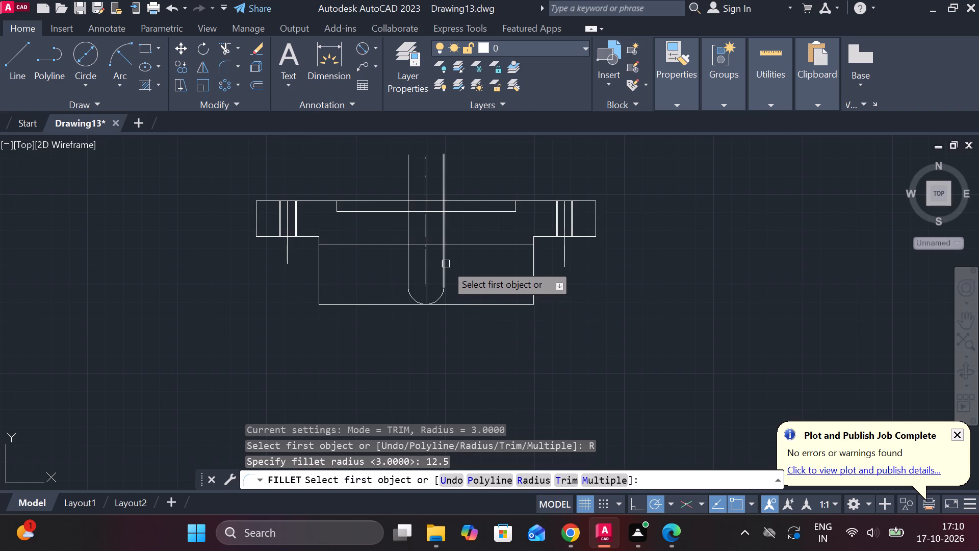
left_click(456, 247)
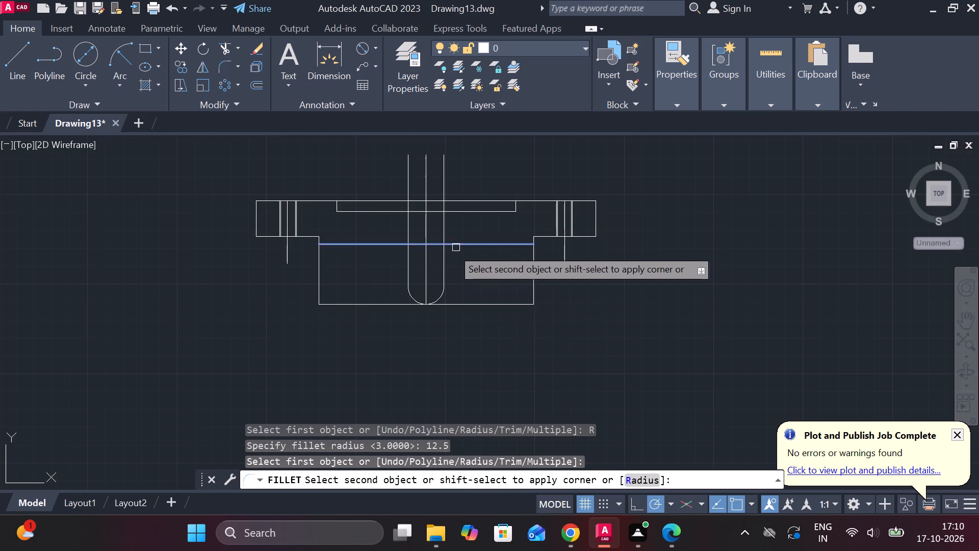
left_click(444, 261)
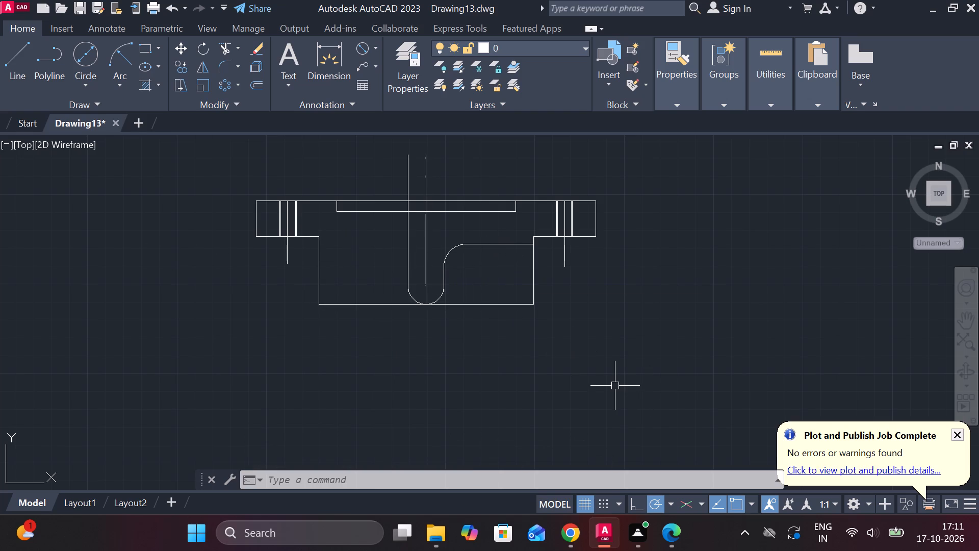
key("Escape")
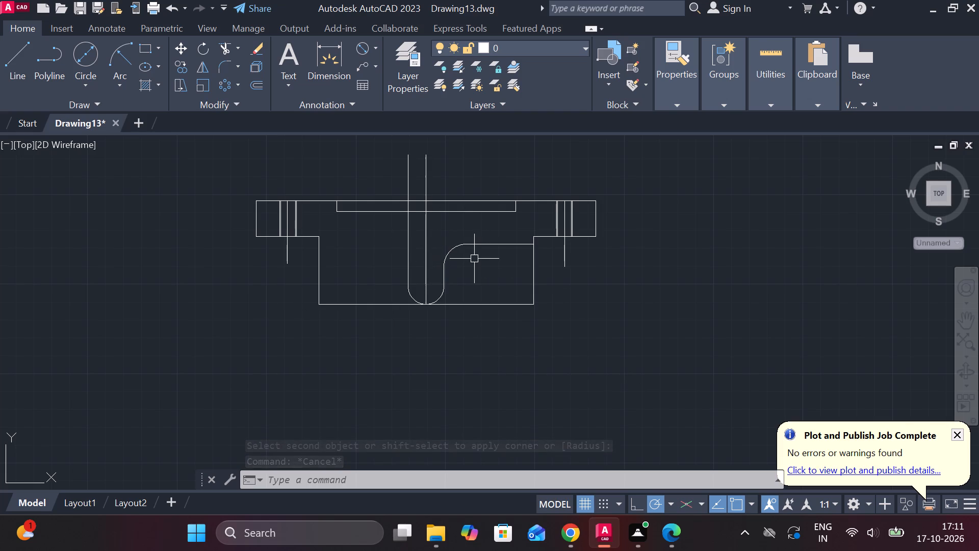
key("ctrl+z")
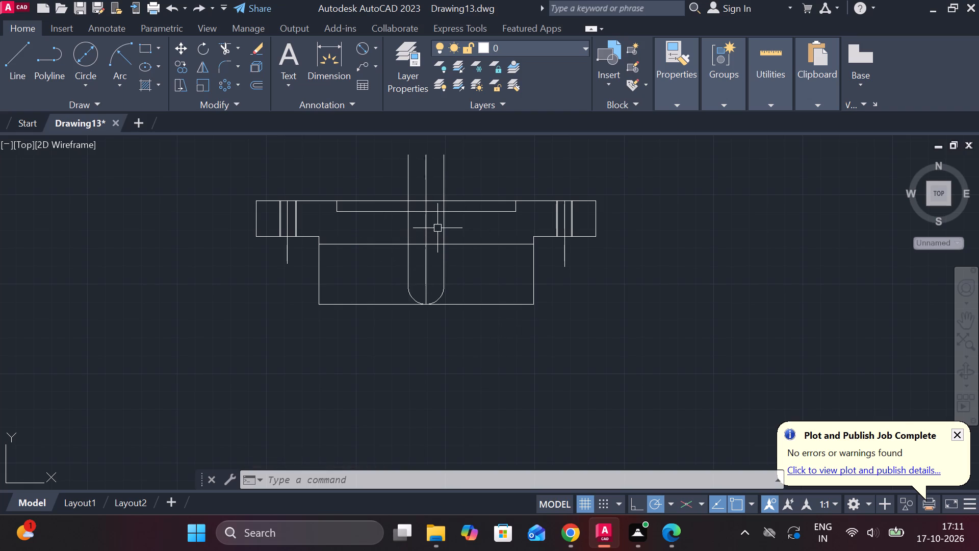
Trim the three central vertical lines between the top recess and the body's inner horizontal line, and that horizontal line's pieces across the slot.
left_click(224, 47)
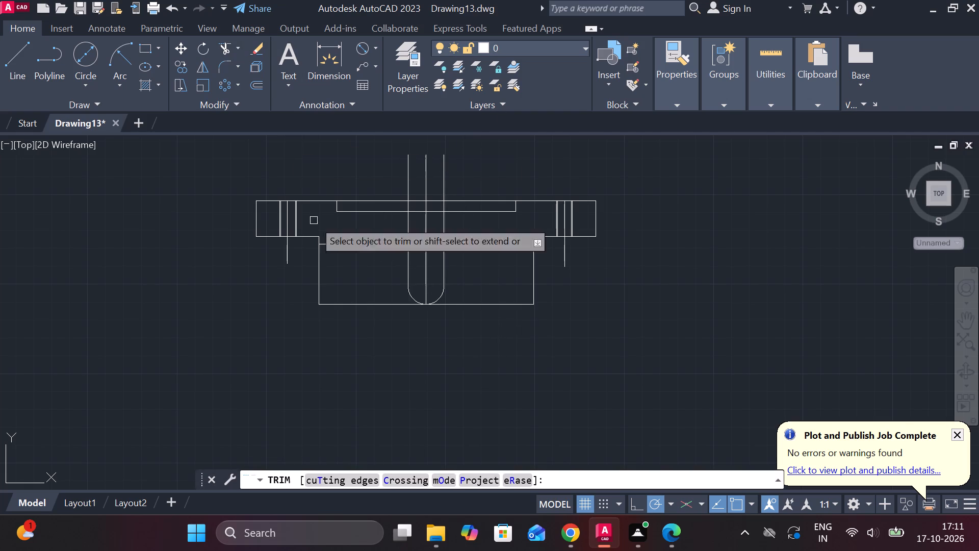
left_click(405, 229)
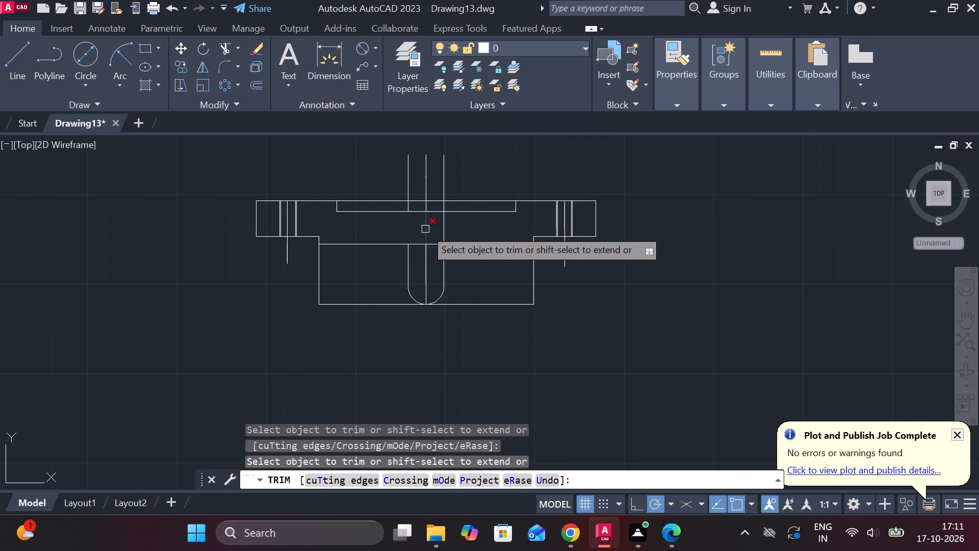
left_click(444, 228)
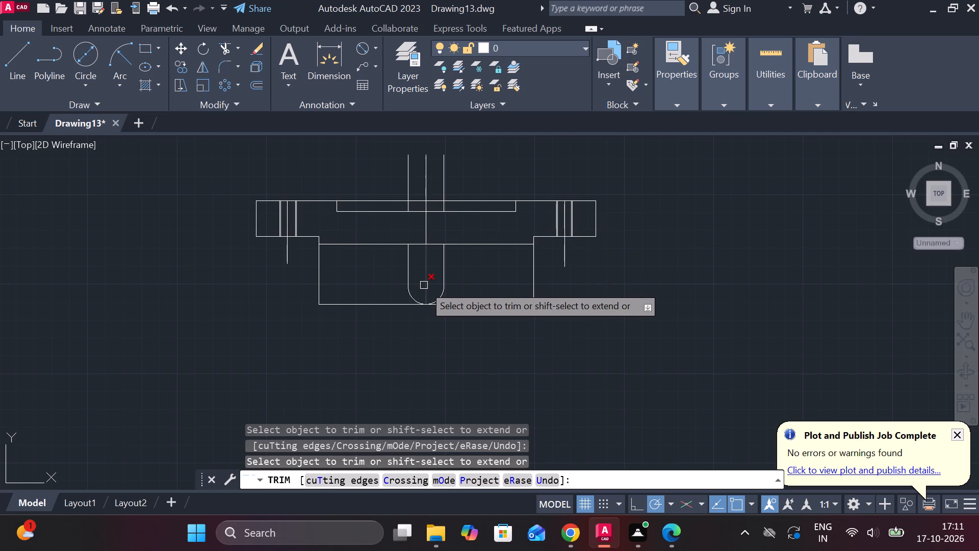
left_click(427, 230)
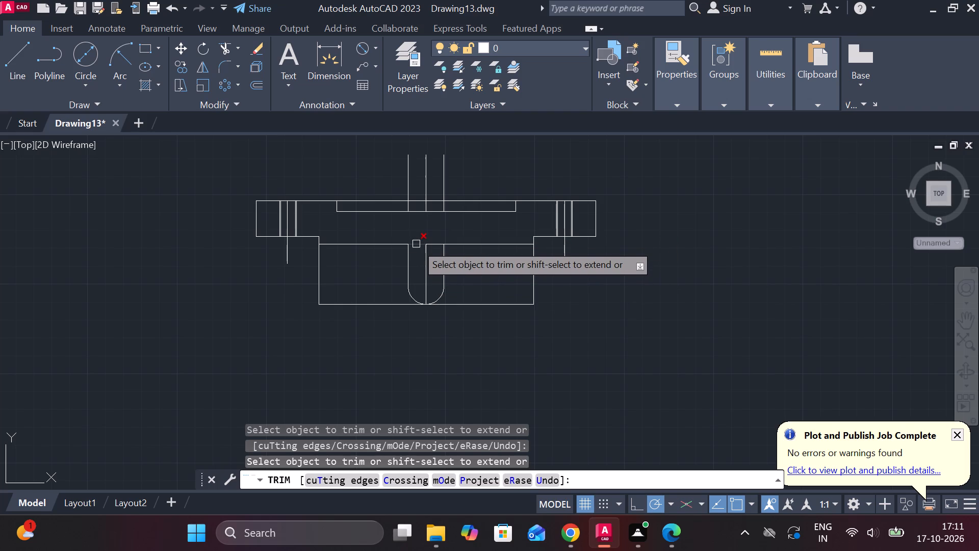
left_click(416, 244)
left_click(437, 242)
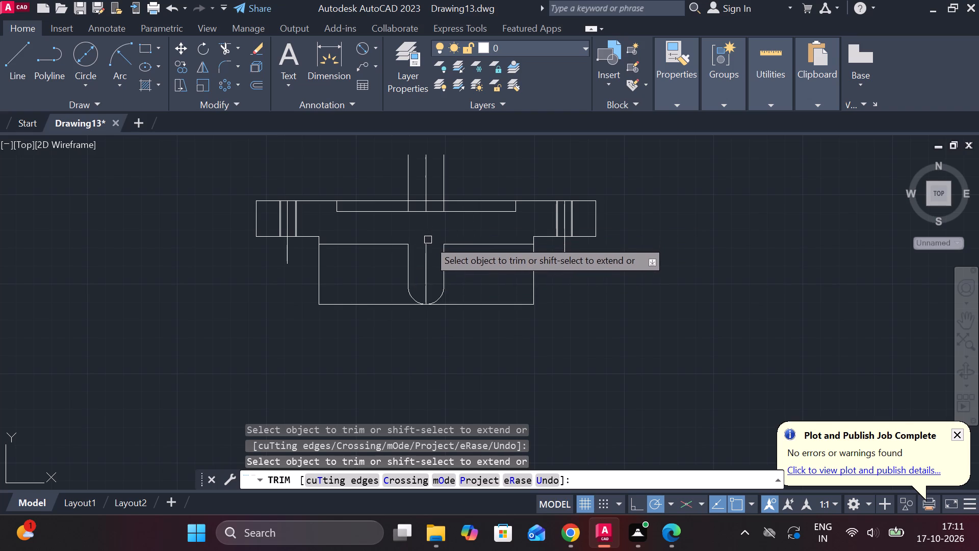
key("Escape")
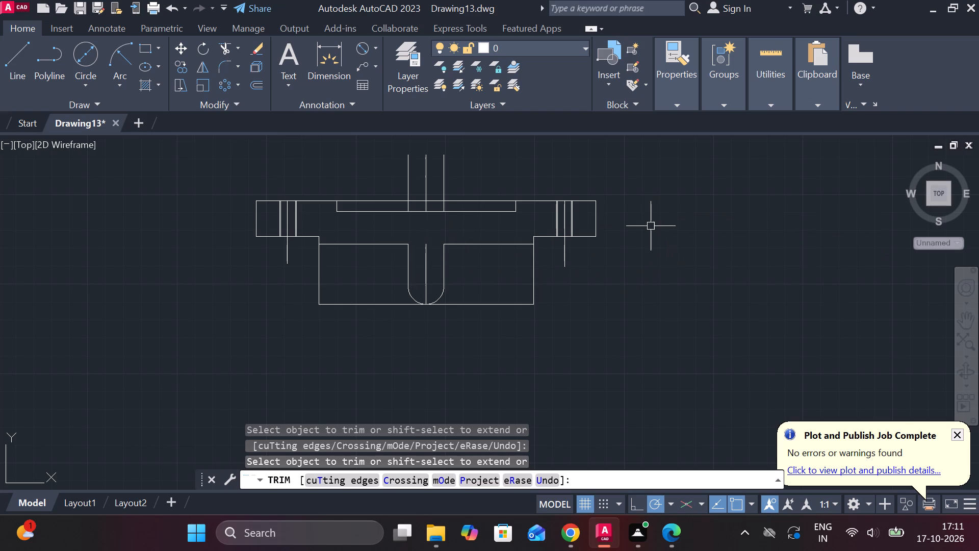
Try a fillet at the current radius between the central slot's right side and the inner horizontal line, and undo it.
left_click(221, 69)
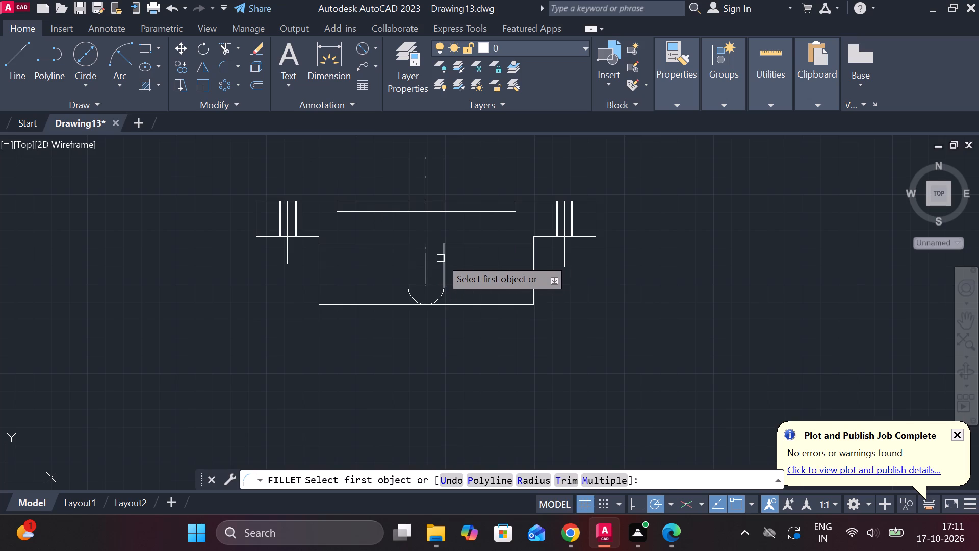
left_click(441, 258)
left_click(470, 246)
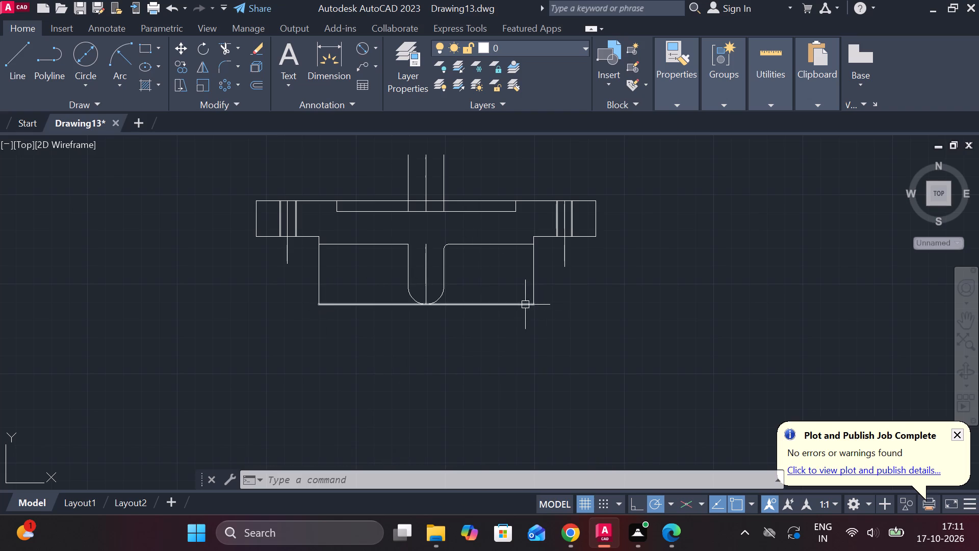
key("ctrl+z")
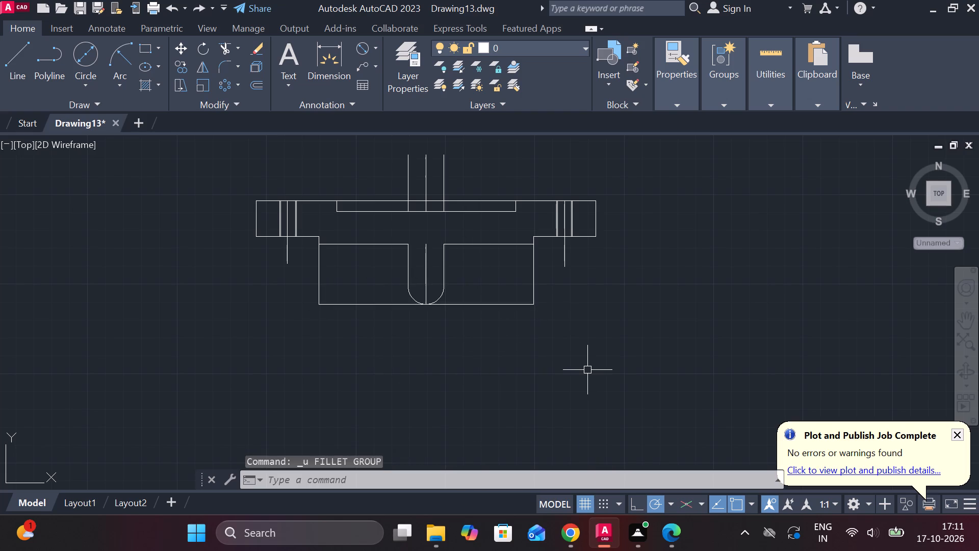
Fillet both upper corners of the central slot with the body's inner horizontal lines at radius 12.5.
left_click(226, 67)
left_click(543, 483)
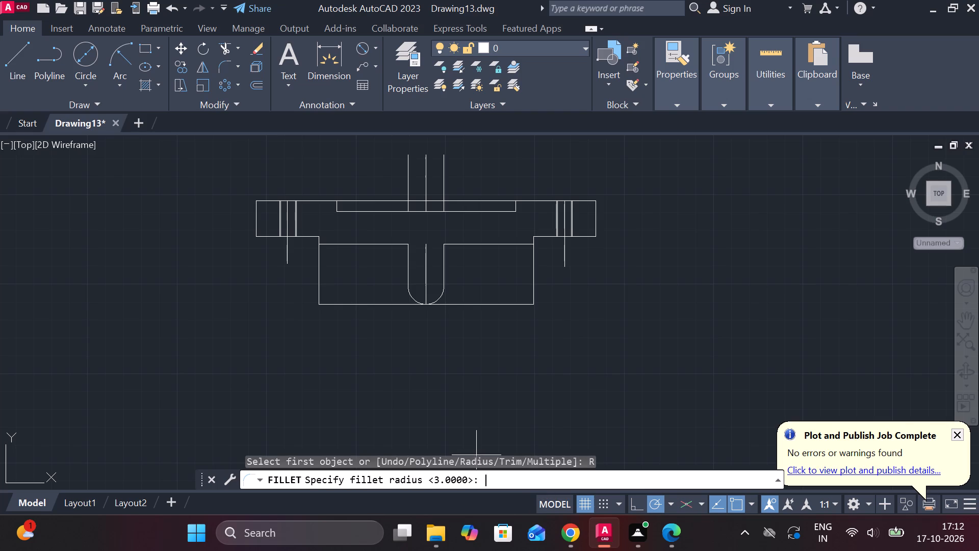
type("12")
key("period")
key("5")
key("Return")
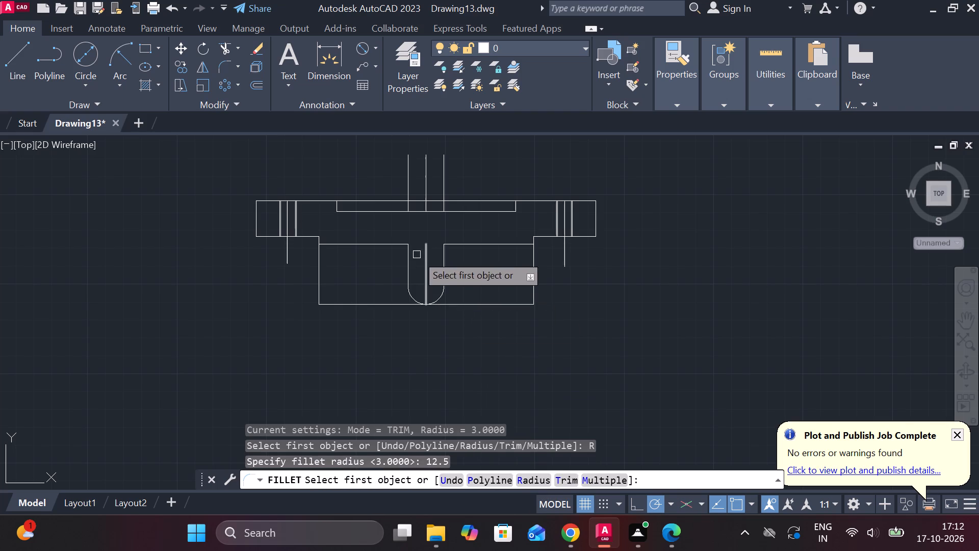
left_click(445, 259)
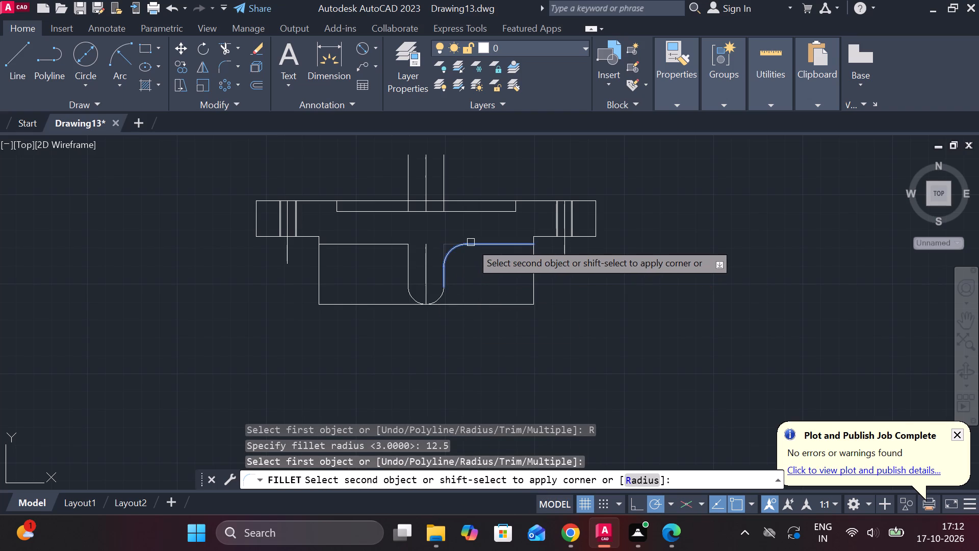
left_click(471, 242)
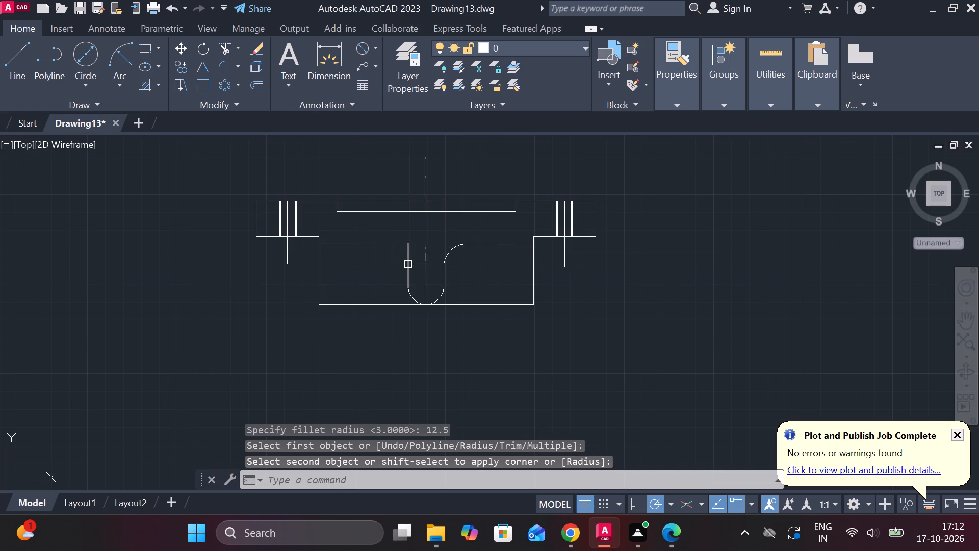
left_click(408, 264)
left_click(219, 66)
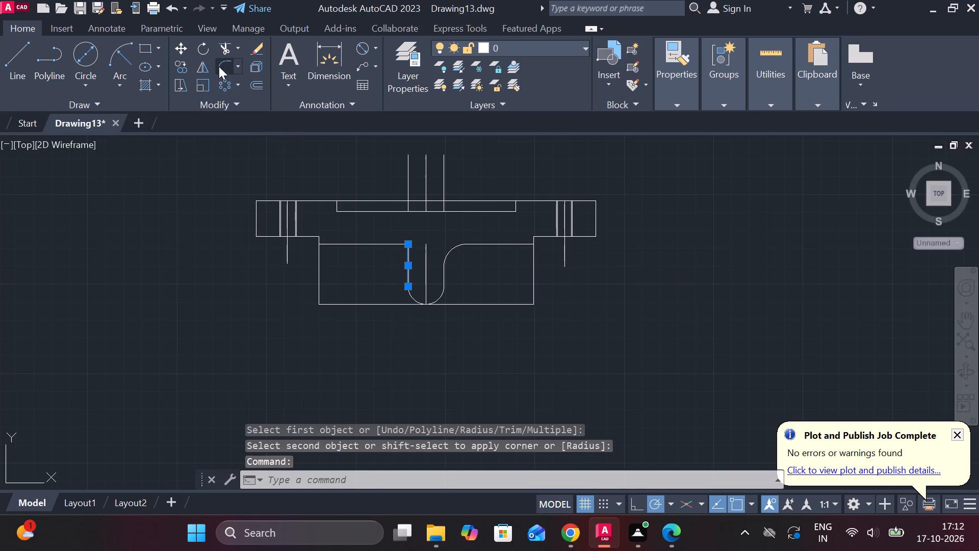
left_click(368, 244)
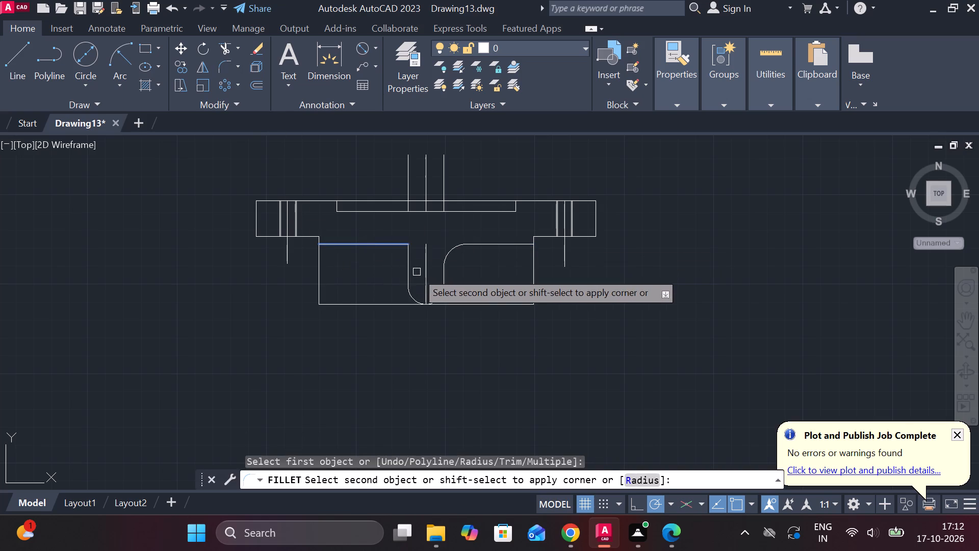
left_click(407, 268)
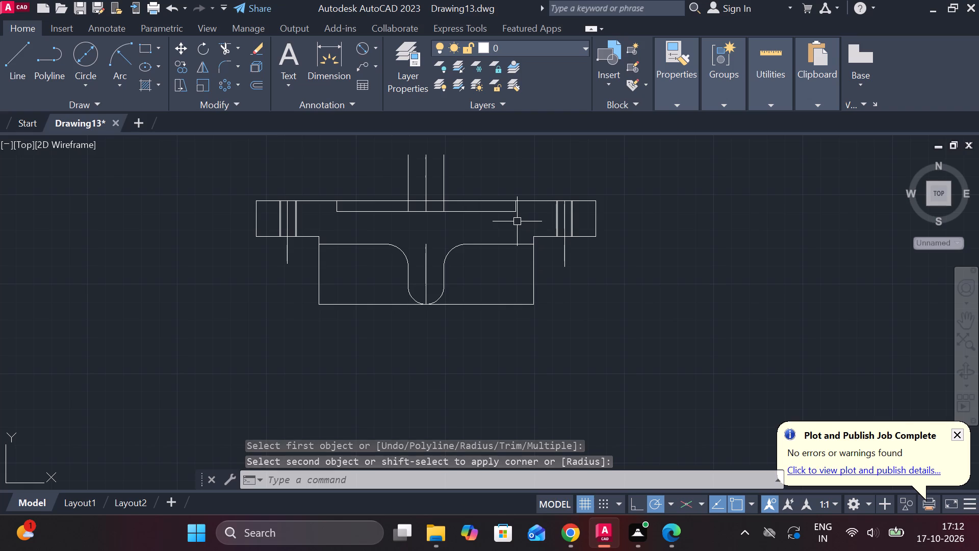
Examine the dimensioned first and second parts and their placement relative to the third part.
scroll(508, 273, "up", 1)
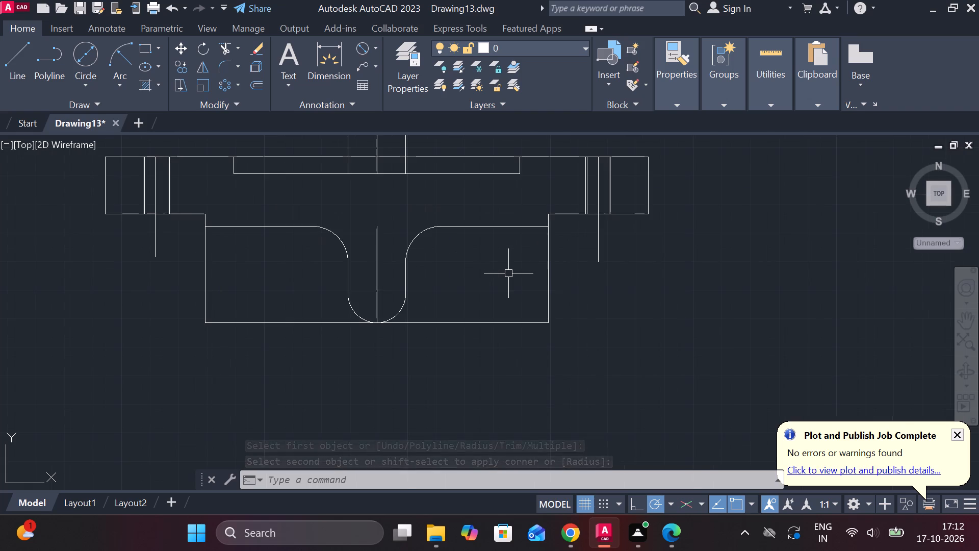
scroll(508, 273, "down", 1)
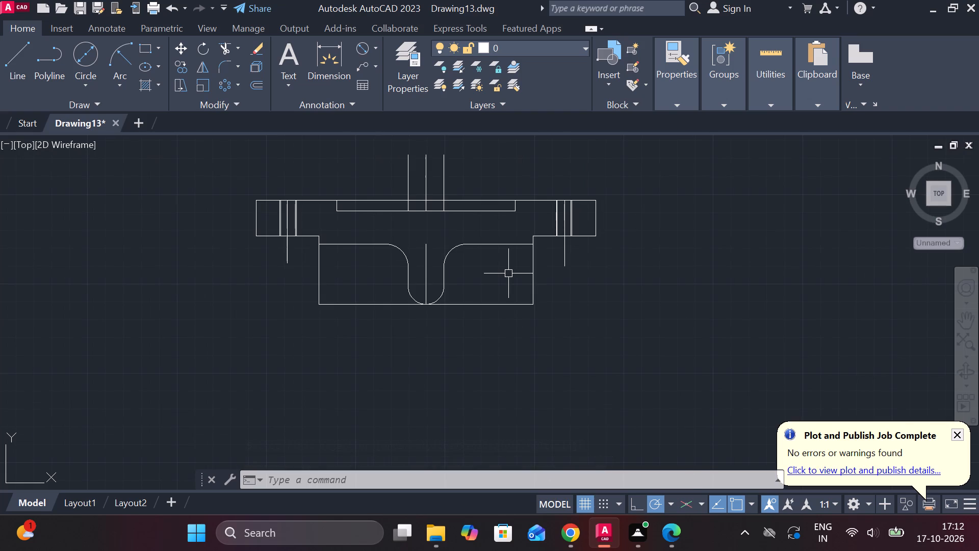
scroll(508, 273, "down", 3)
scroll(188, 350, "down", 2)
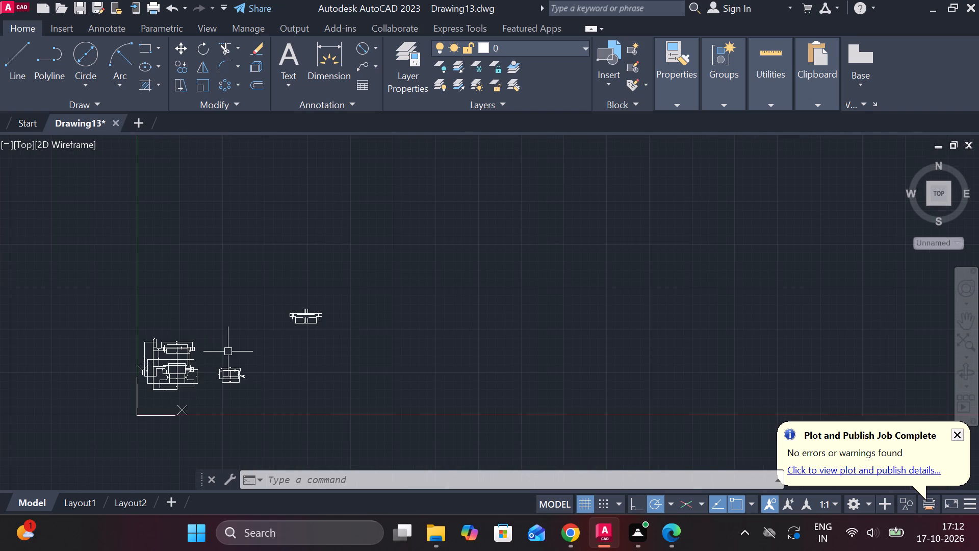
scroll(137, 391, "up", 4)
scroll(137, 389, "down", 1)
scroll(235, 332, "up", 2)
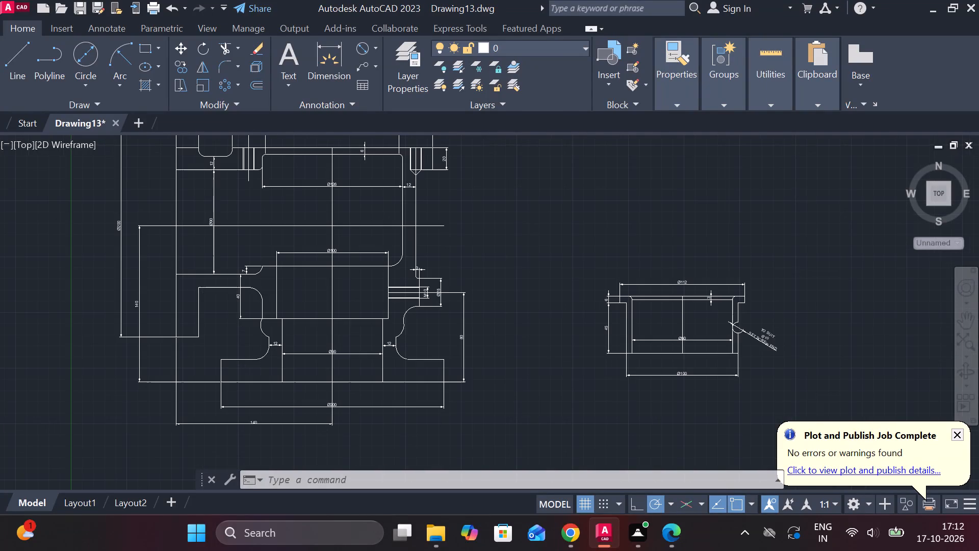
scroll(235, 332, "up", 2)
scroll(235, 332, "down", 3)
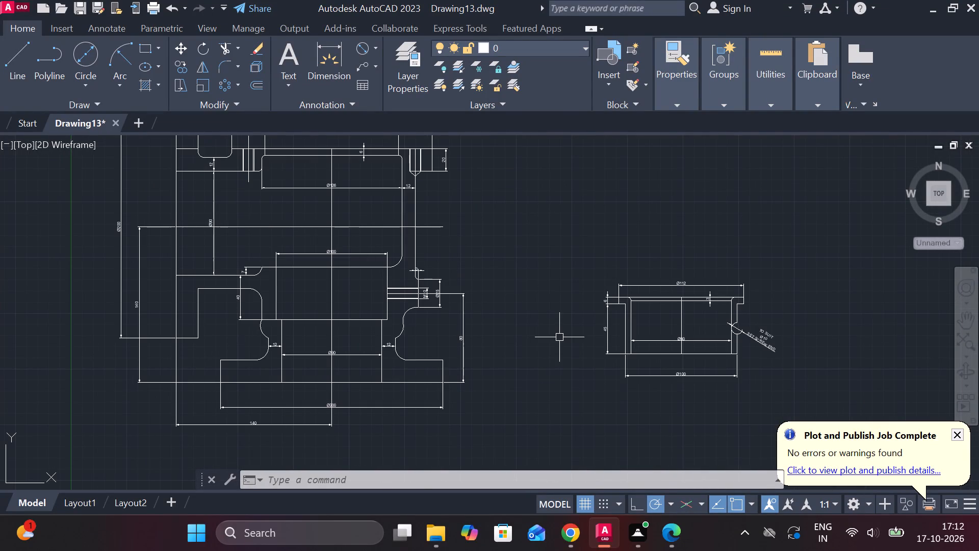
scroll(536, 316, "down", 2)
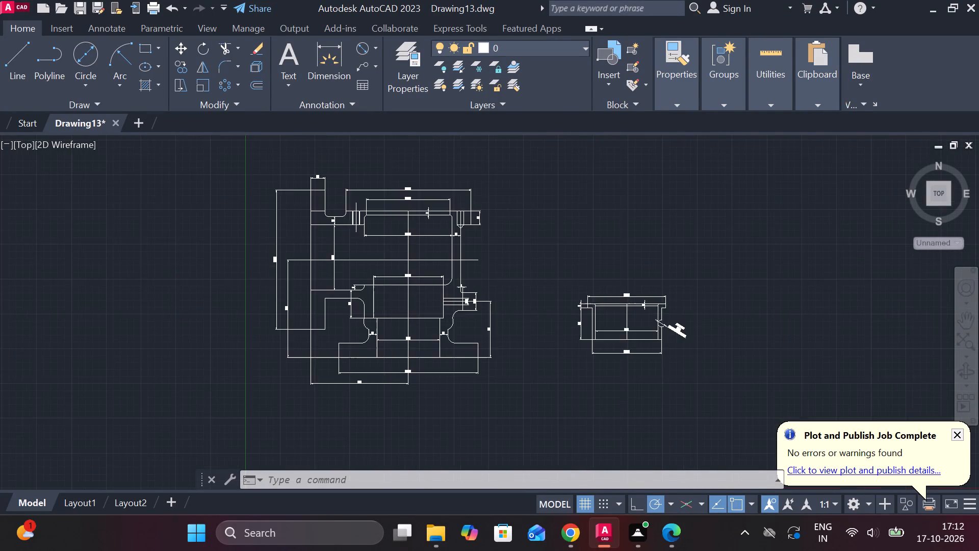
scroll(839, 234, "up", 1)
scroll(839, 234, "down", 2)
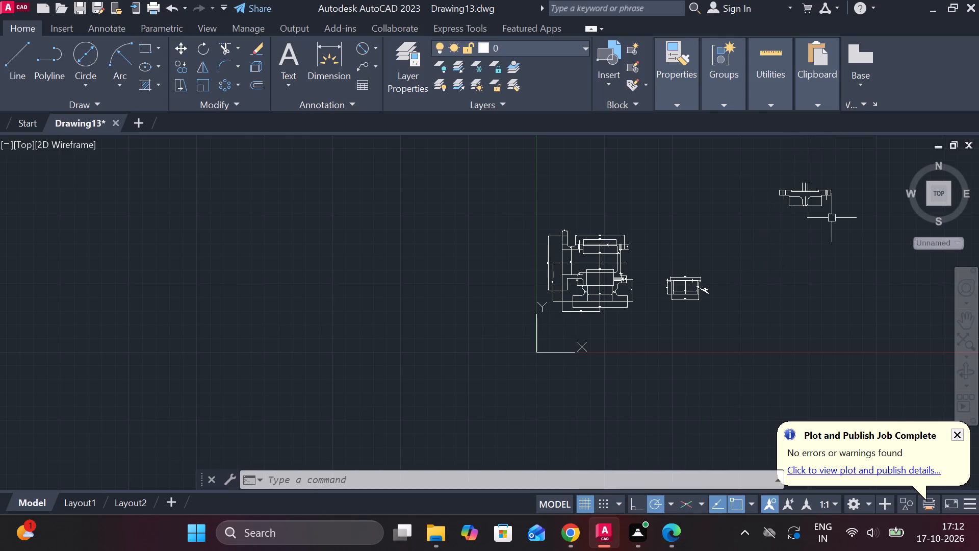
scroll(834, 212, "down", 1)
scroll(709, 226, "down", 2)
scroll(709, 226, "up", 4)
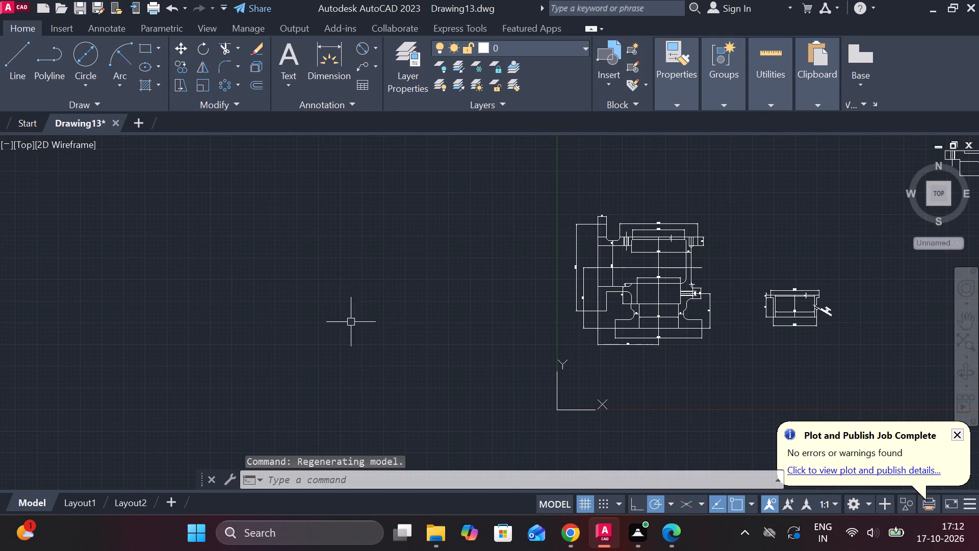
scroll(315, 292, "down", 3)
scroll(553, 285, "up", 4)
scroll(549, 285, "down", 3)
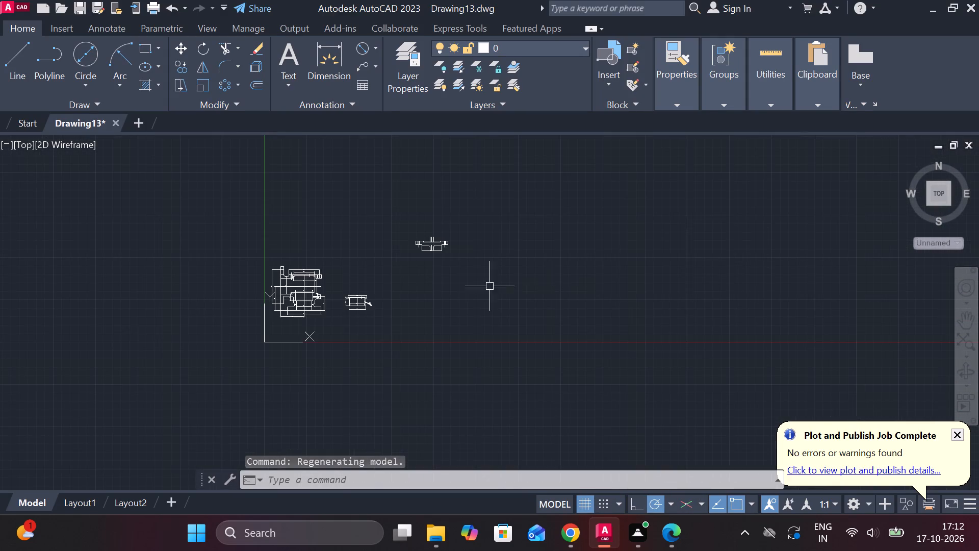
Erase the three leftover vertical lines projecting above the third part's top recess.
scroll(447, 240, "up", 3)
scroll(362, 345, "up", 2)
scroll(362, 345, "down", 2)
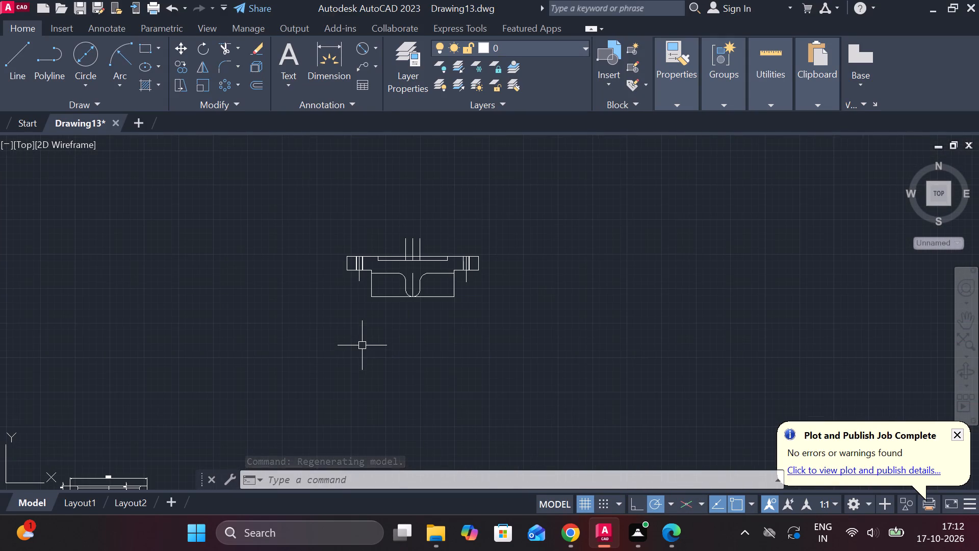
scroll(421, 295, "up", 1)
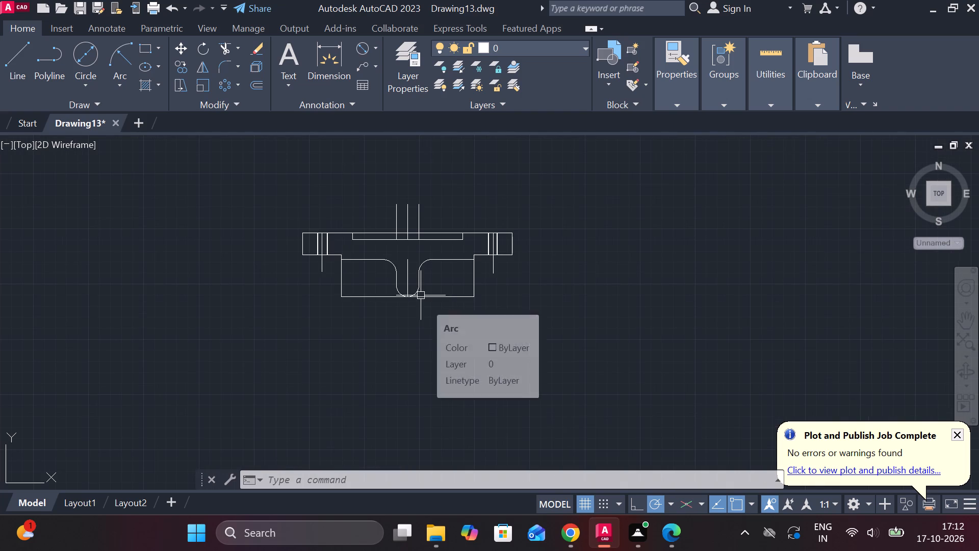
left_click(227, 50)
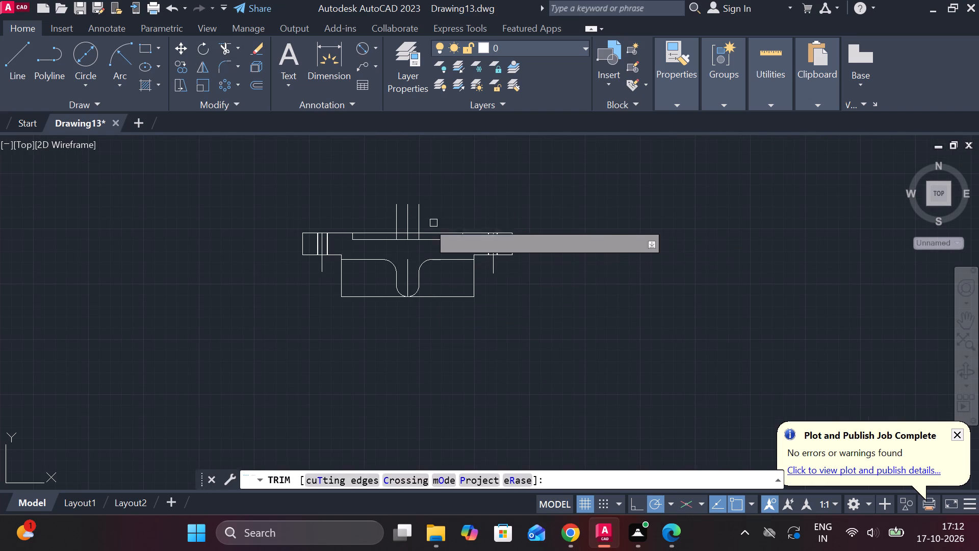
key("Escape")
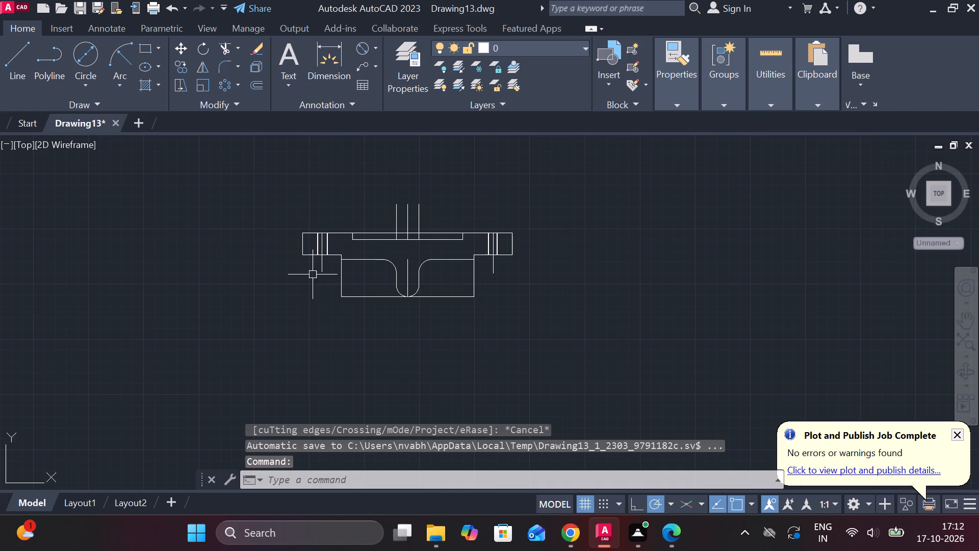
left_click(395, 216)
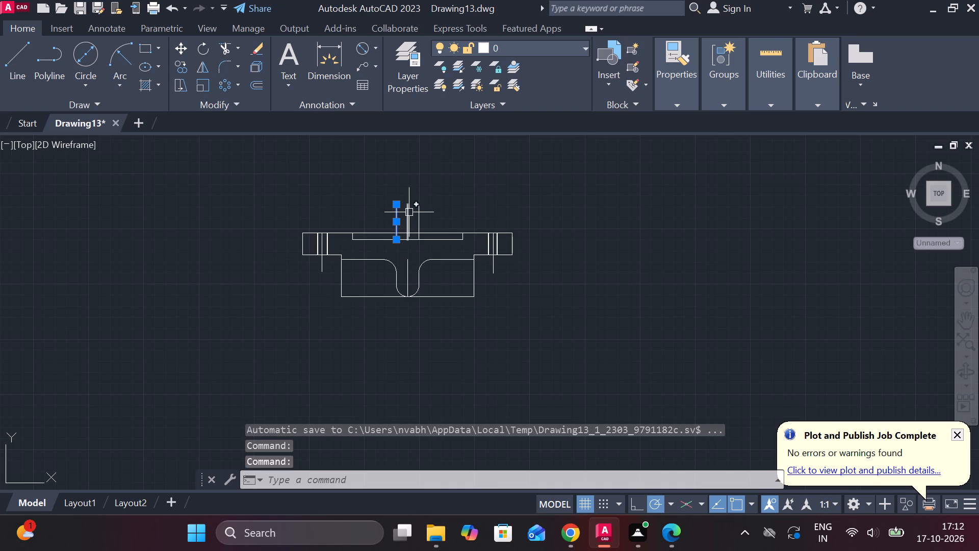
left_click(408, 212)
left_click(420, 212)
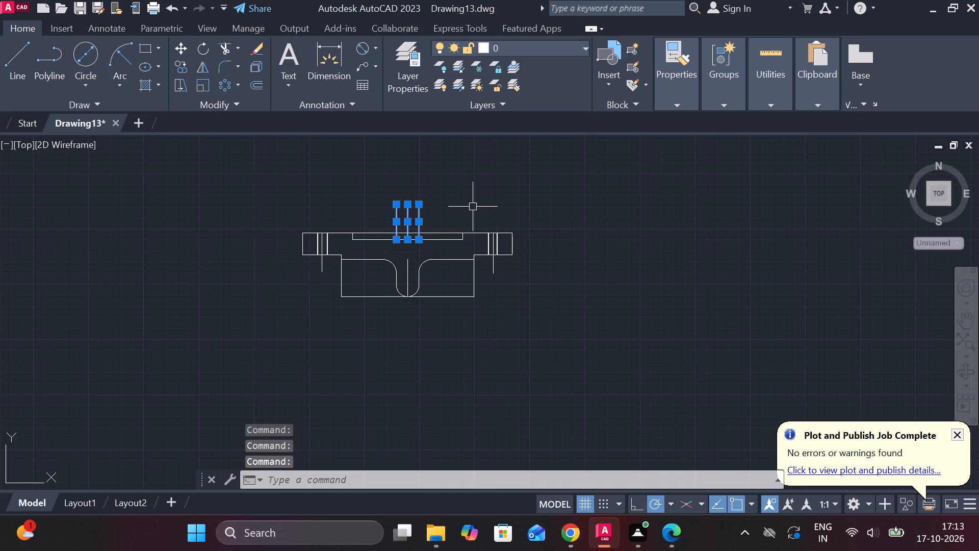
key("Delete")
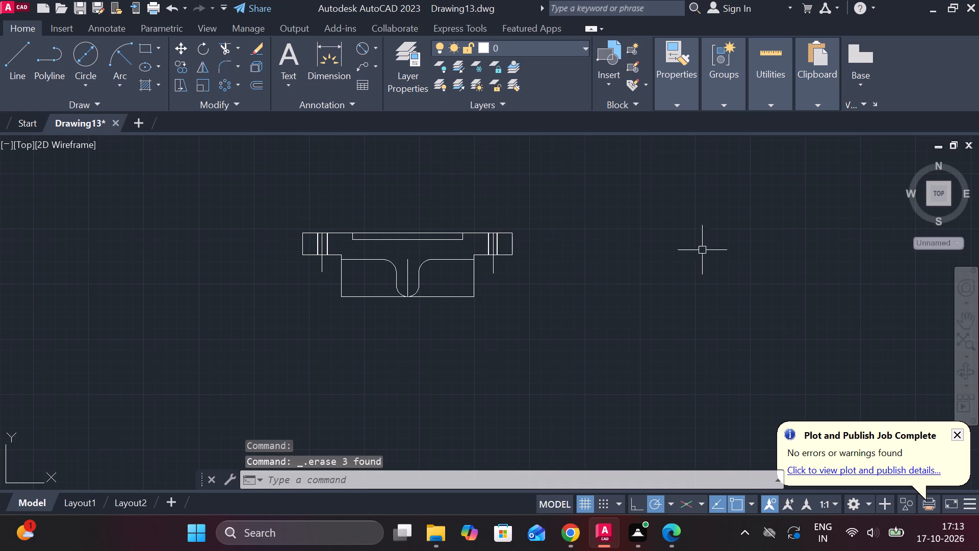
Extend the central slot's vertical centre line up through the recess to the third part's top edge.
type("EX")
key("Return")
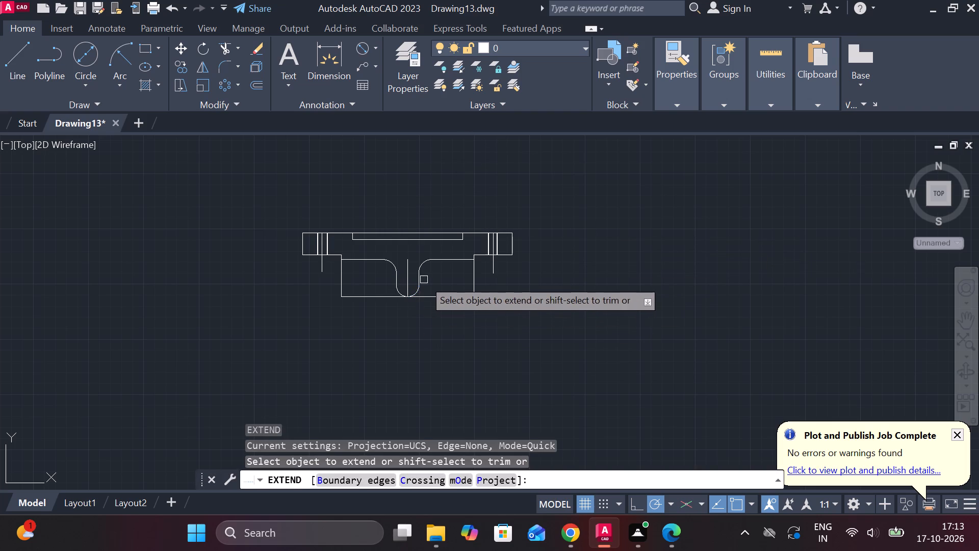
left_click(410, 269)
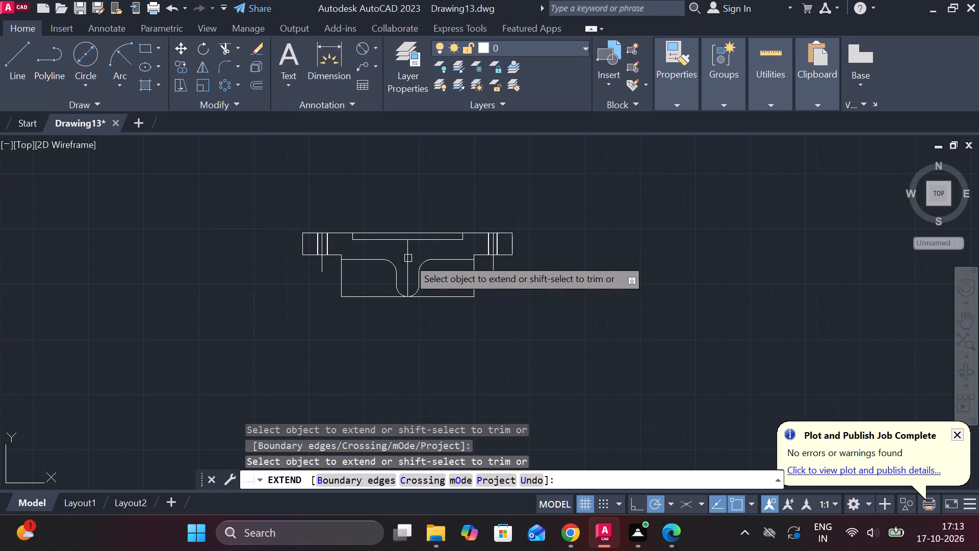
left_click(405, 258)
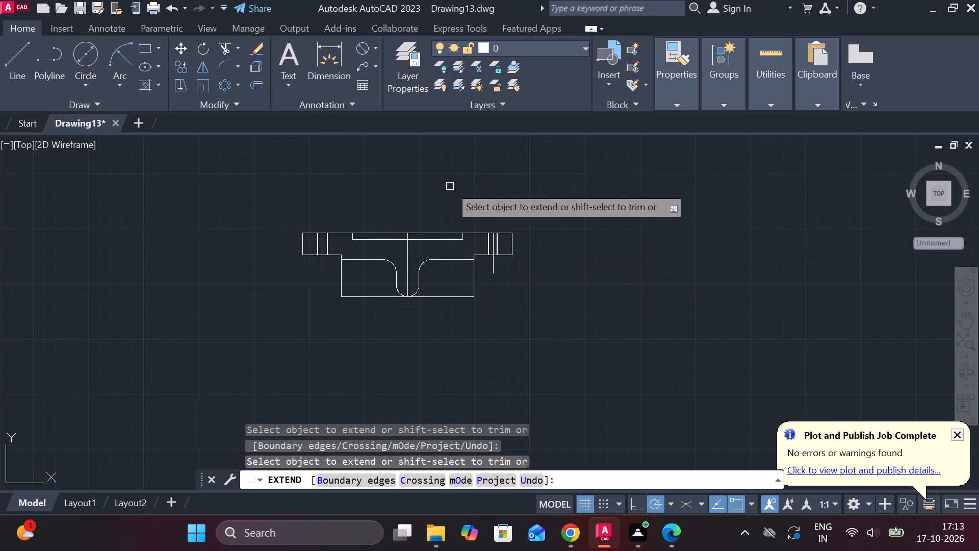
scroll(450, 186, "up", 1)
scroll(450, 186, "down", 1)
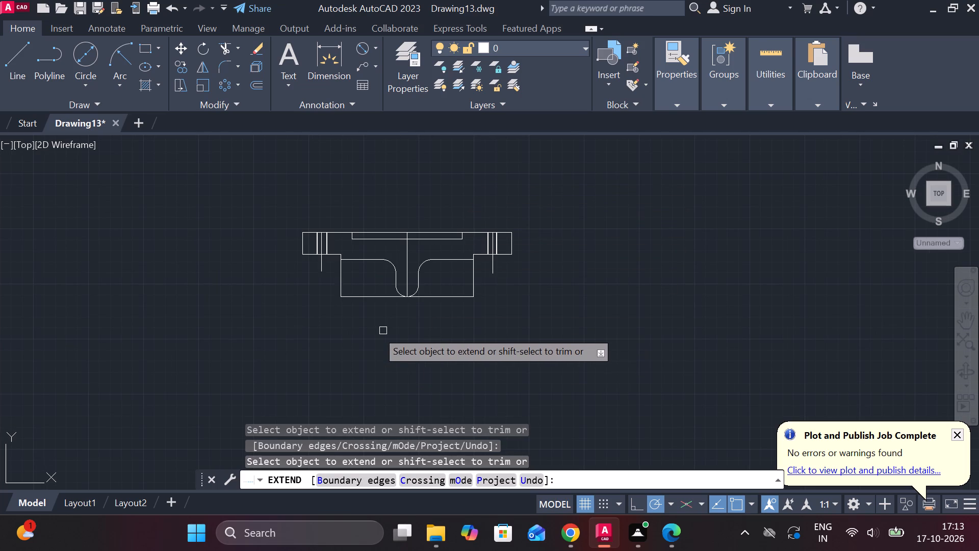
key("Escape")
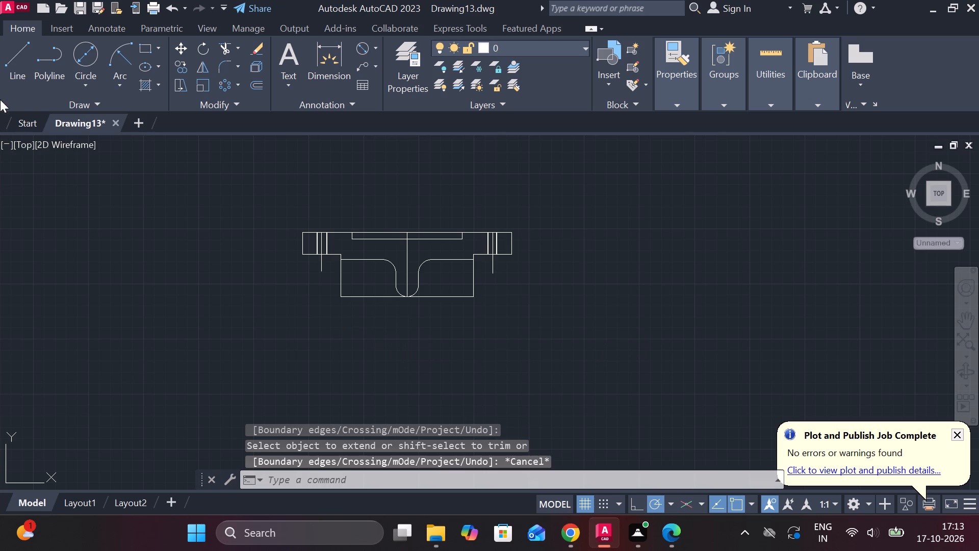
Draw a vertical centre line about 210 long straight down from the bottom of the third part's central slot.
left_click(21, 69)
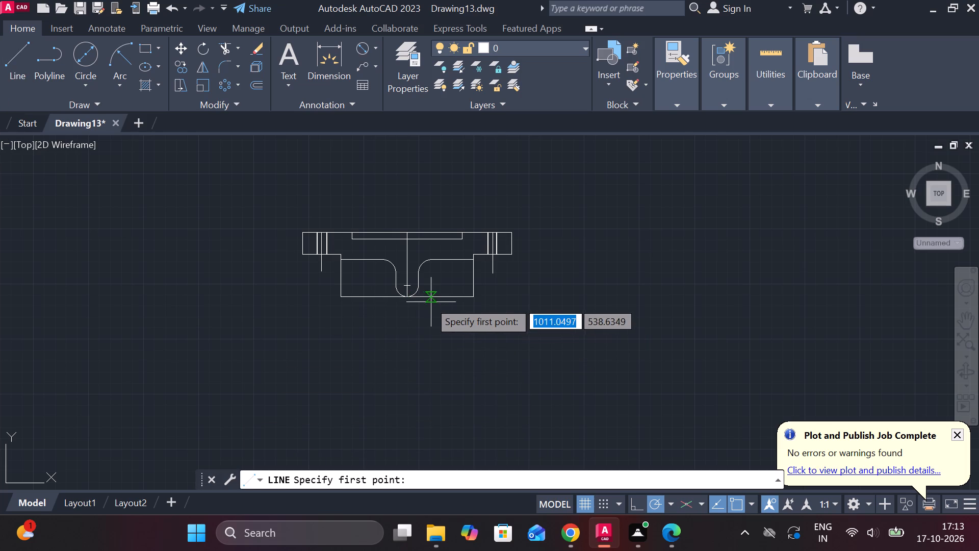
scroll(408, 298, "up", 1)
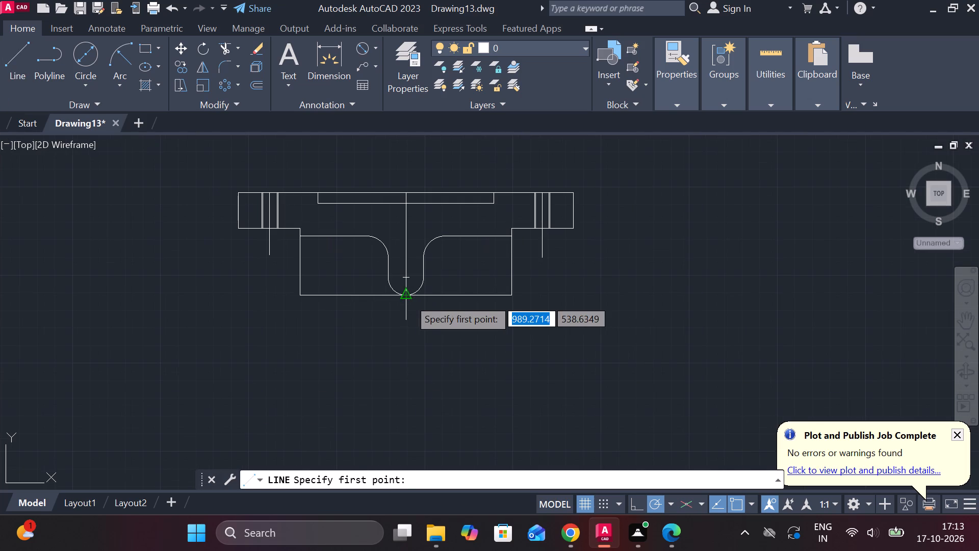
left_click(408, 298)
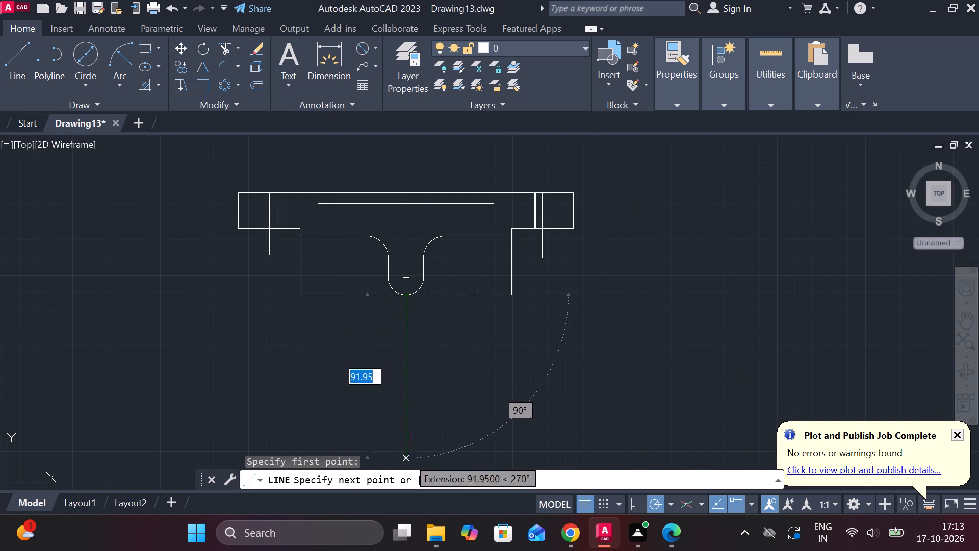
scroll(409, 463, "up", 2)
scroll(409, 463, "down", 3)
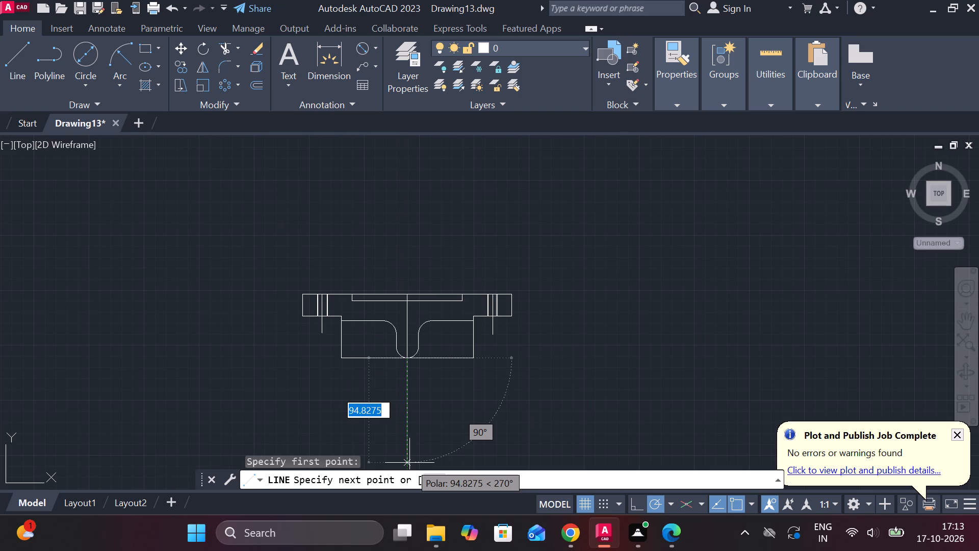
scroll(411, 239, "down", 2)
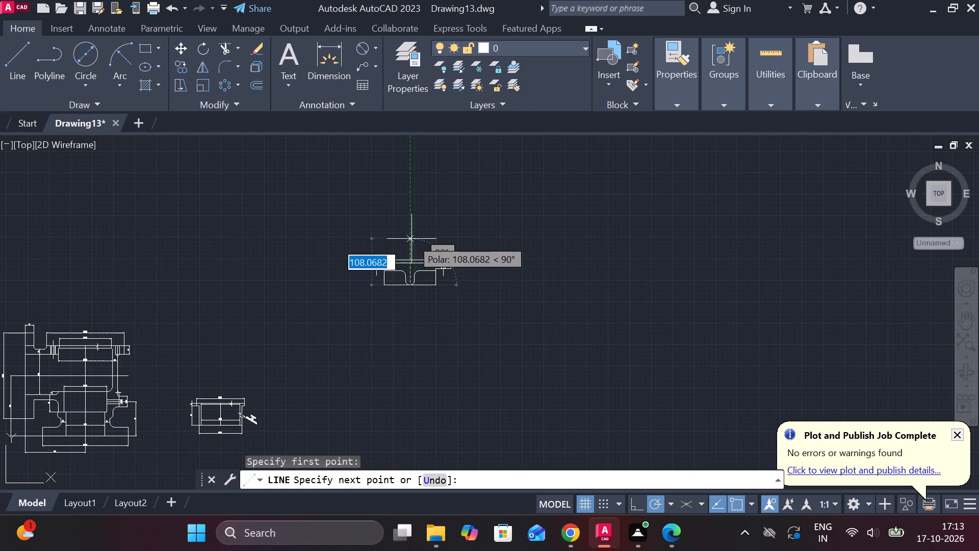
left_click(408, 375)
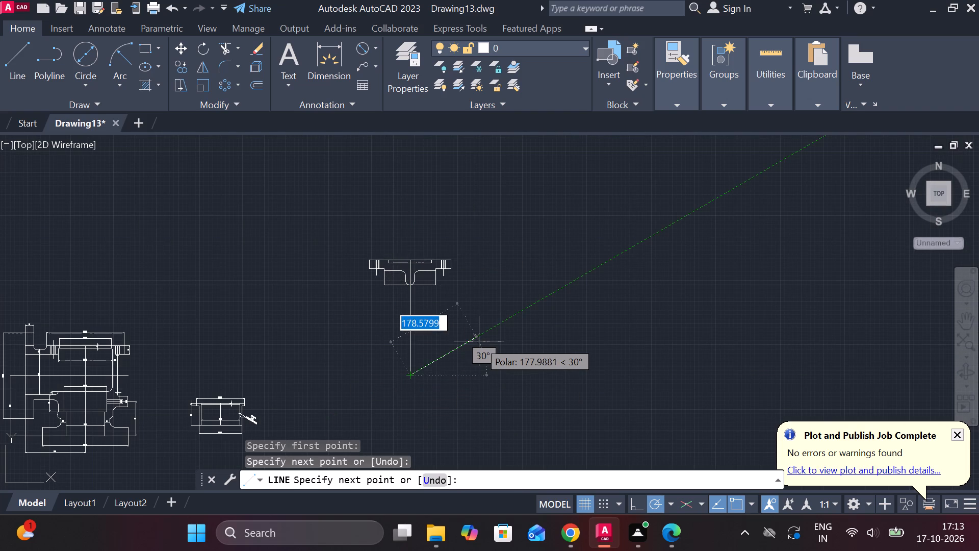
key("Escape")
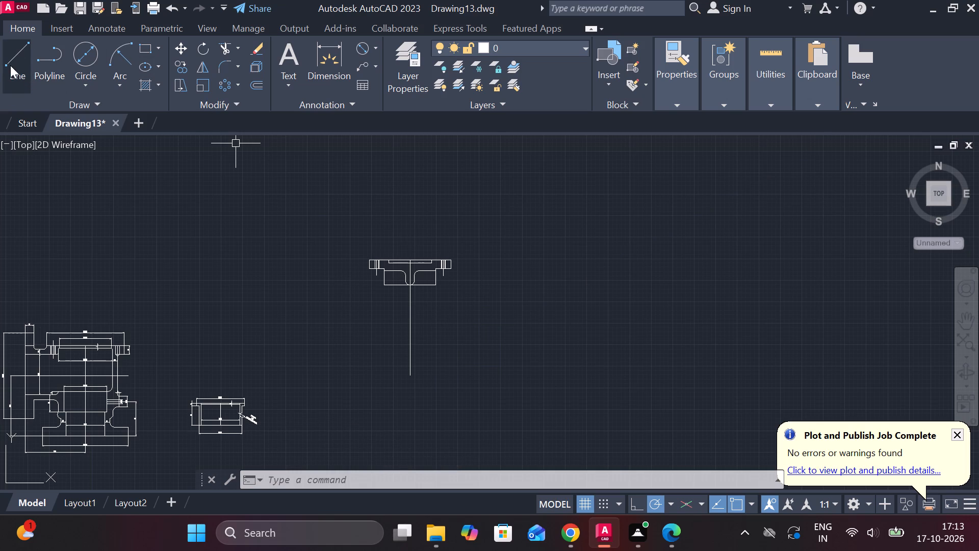
Draw a horizontal centre line below the third part, crossing the new vertical line near its midpoint.
left_click(90, 56)
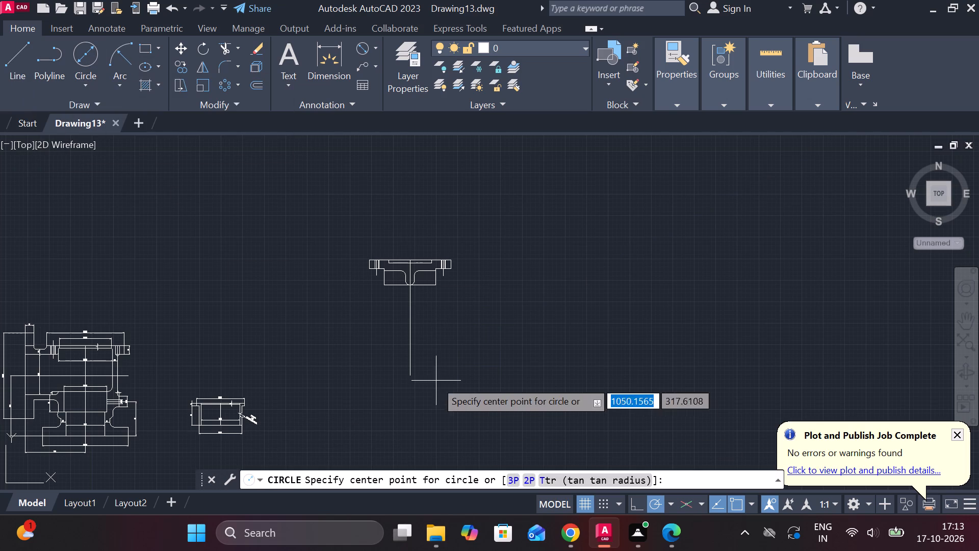
left_click(13, 50)
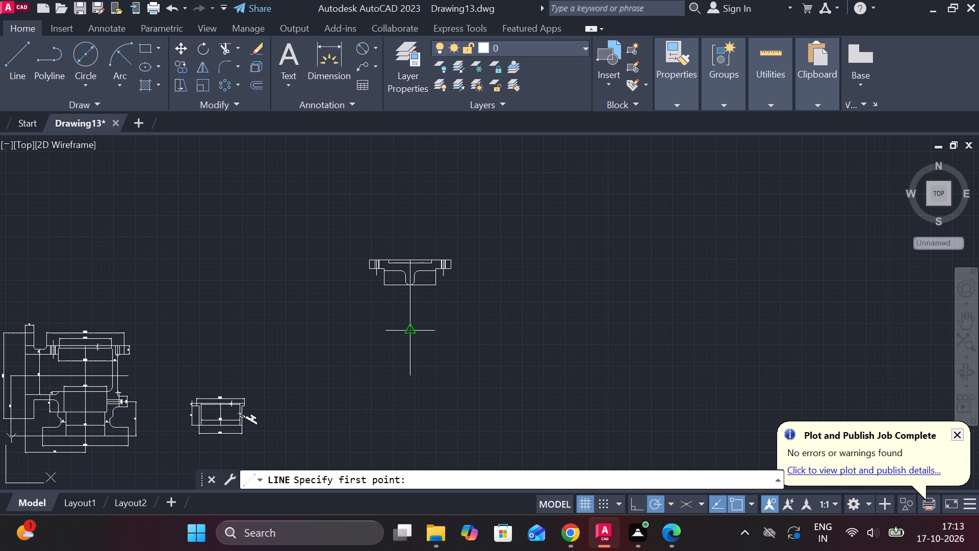
left_click(320, 330)
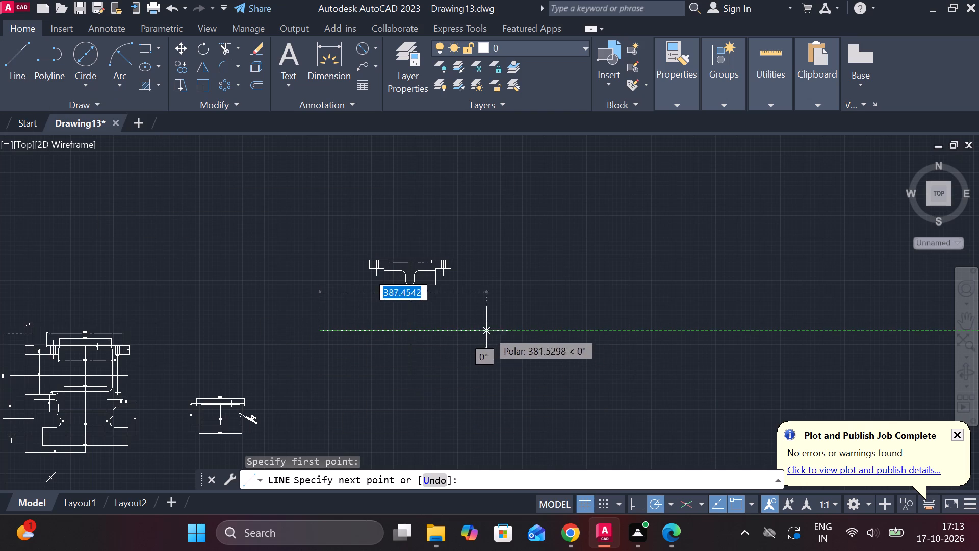
left_click(506, 328)
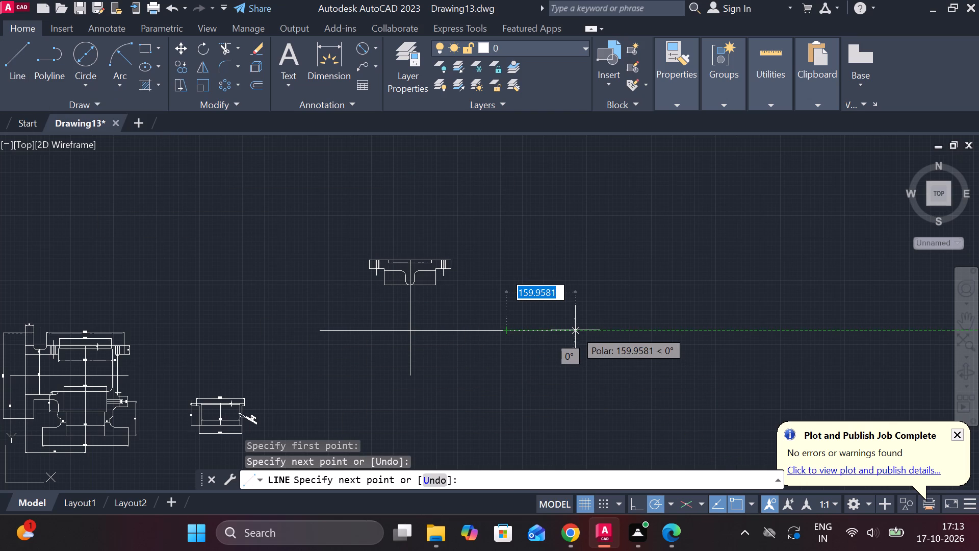
key("Escape")
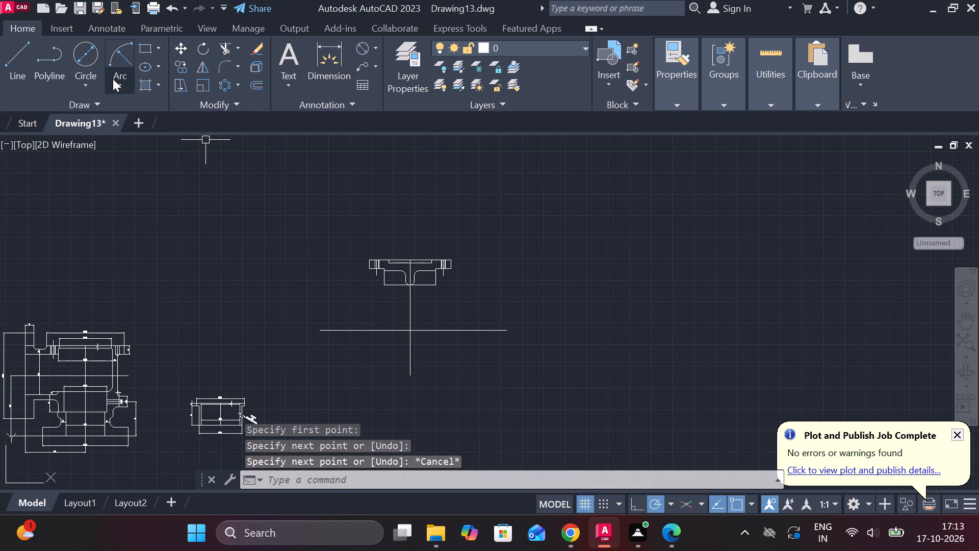
Draw a 190 diameter circle centred on the intersection of the two centre lines.
left_click(75, 52)
scroll(432, 331, "up", 1)
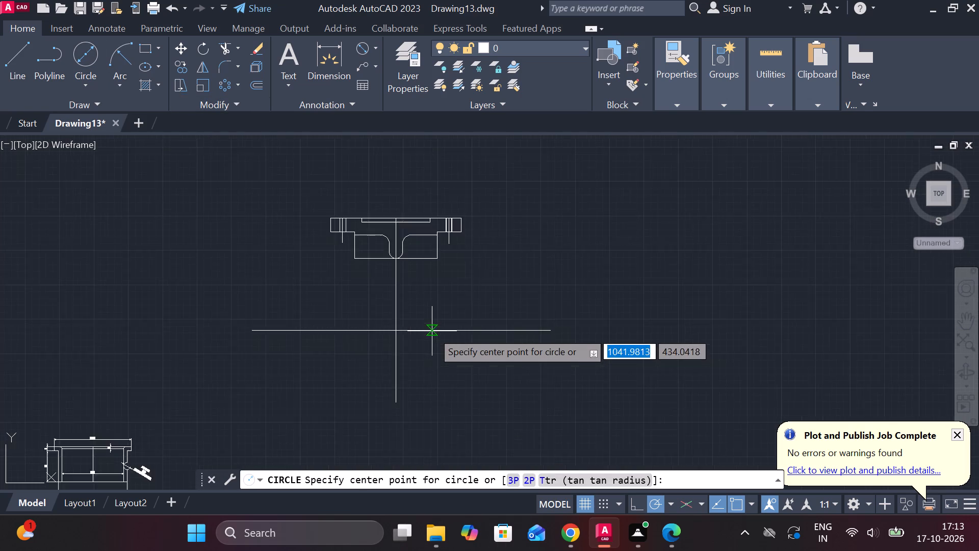
scroll(432, 331, "up", 1)
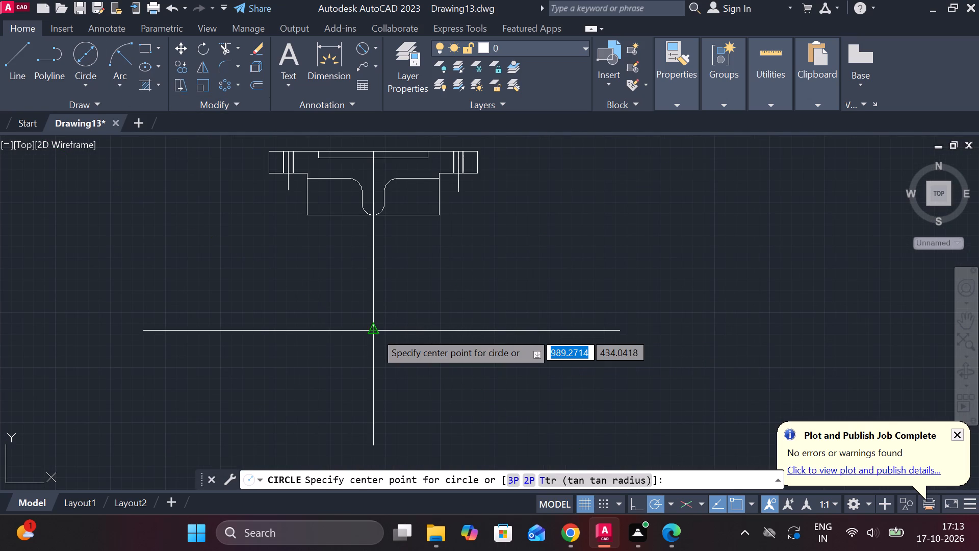
left_click(375, 332)
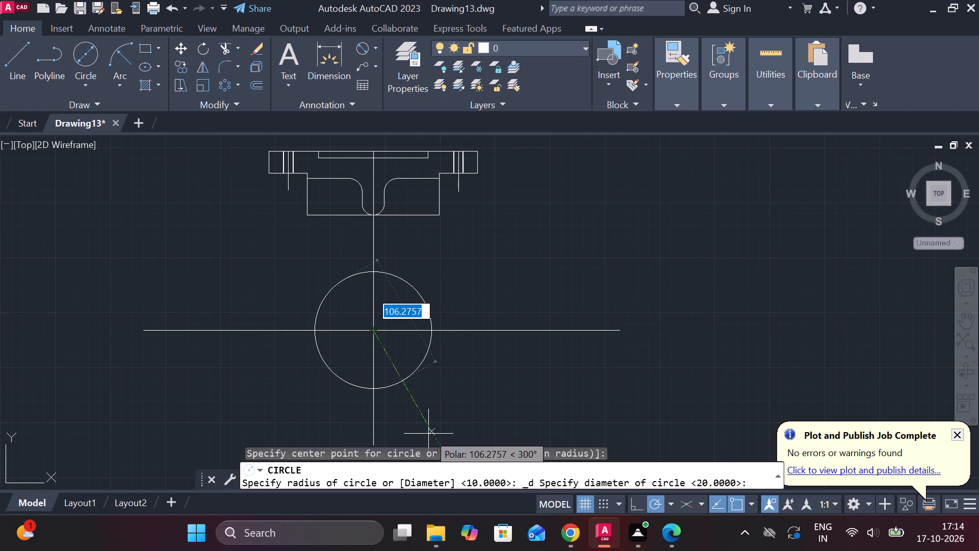
key("1")
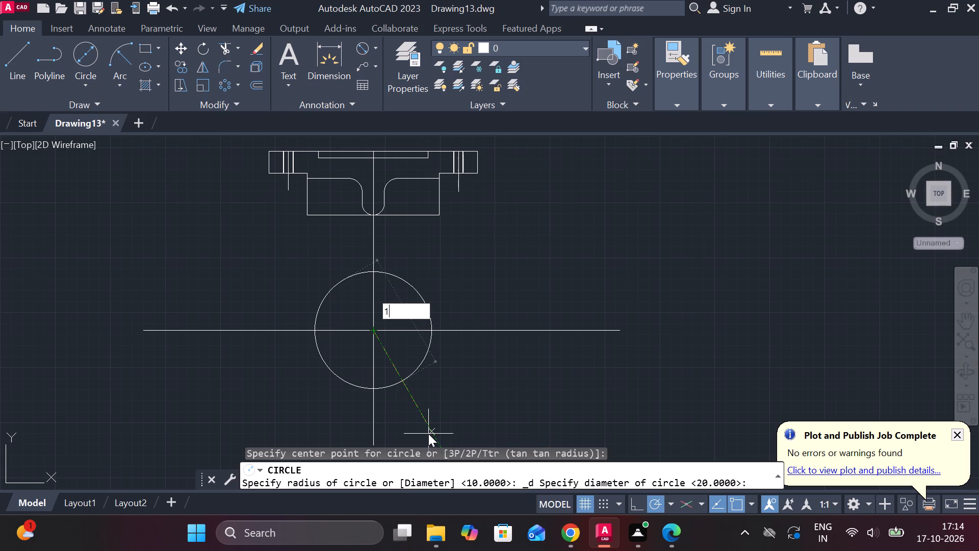
type("90")
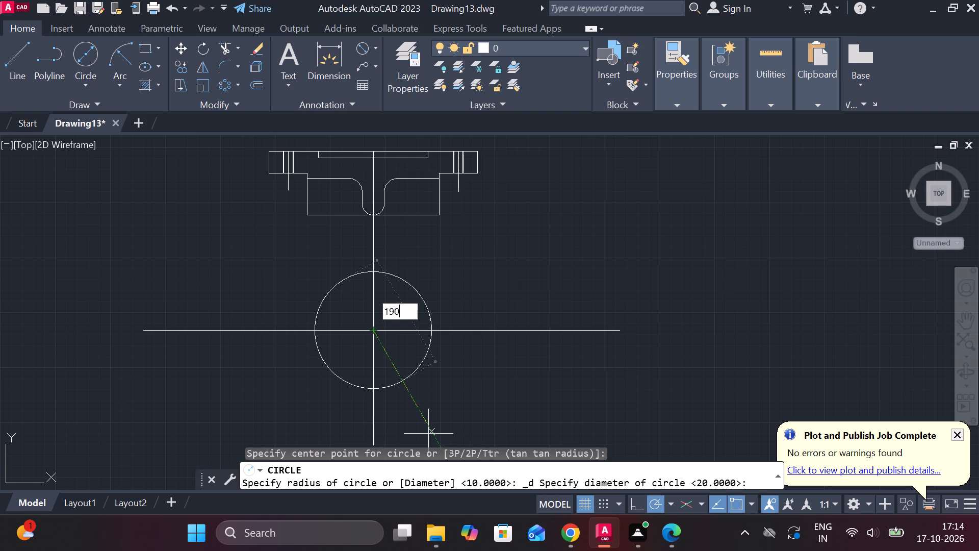
key("Return")
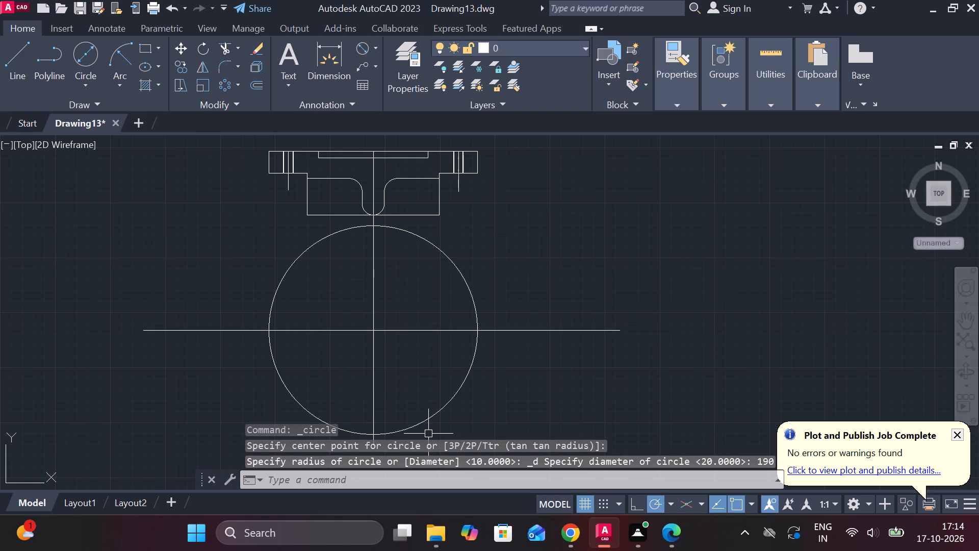
Draw a concentric circle of diameter 120 inside the 190 diameter circle.
scroll(473, 462, "down", 2)
scroll(358, 339, "down", 1)
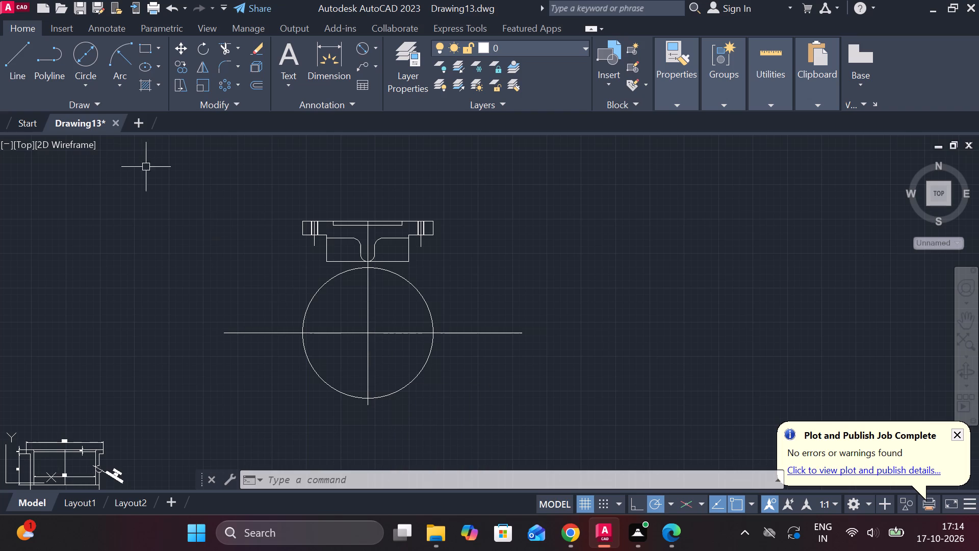
left_click(95, 52)
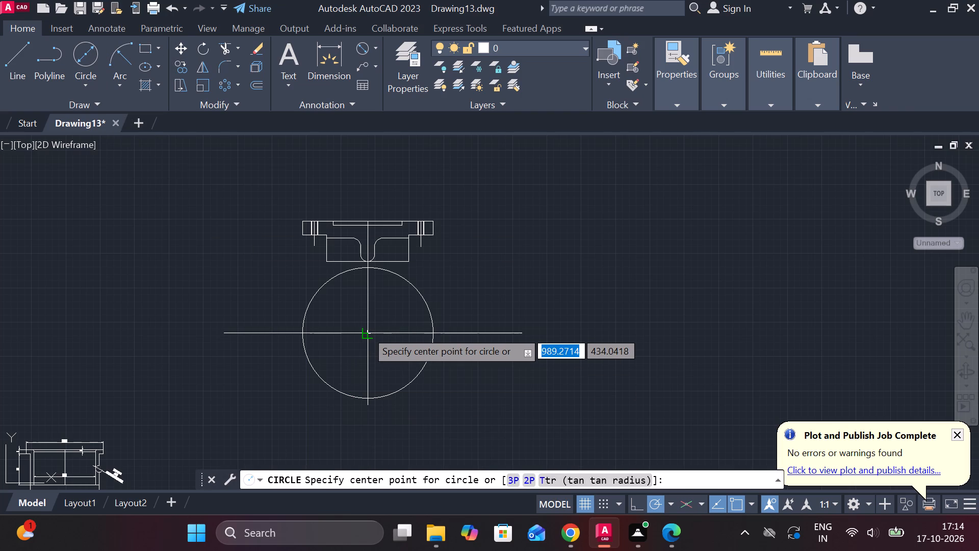
left_click(366, 331)
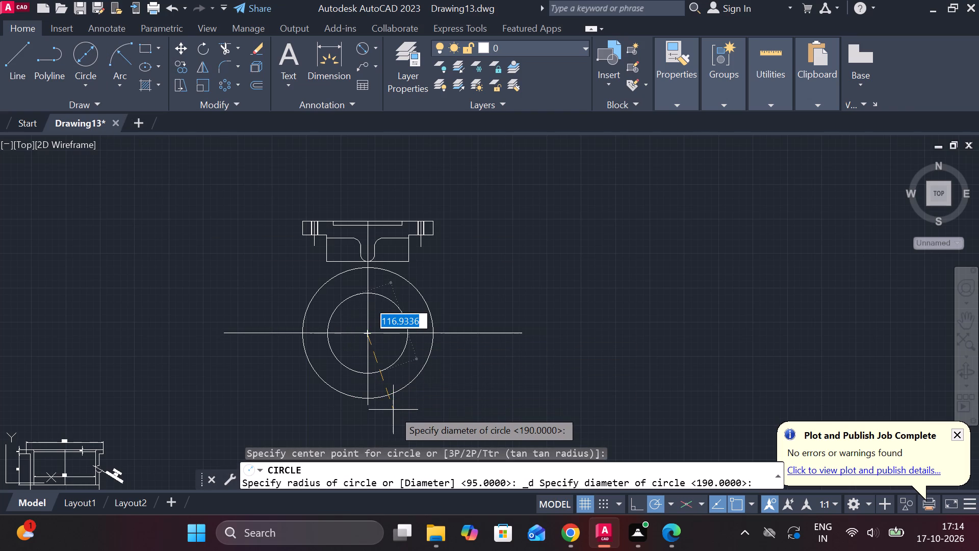
type("120")
key("Return")
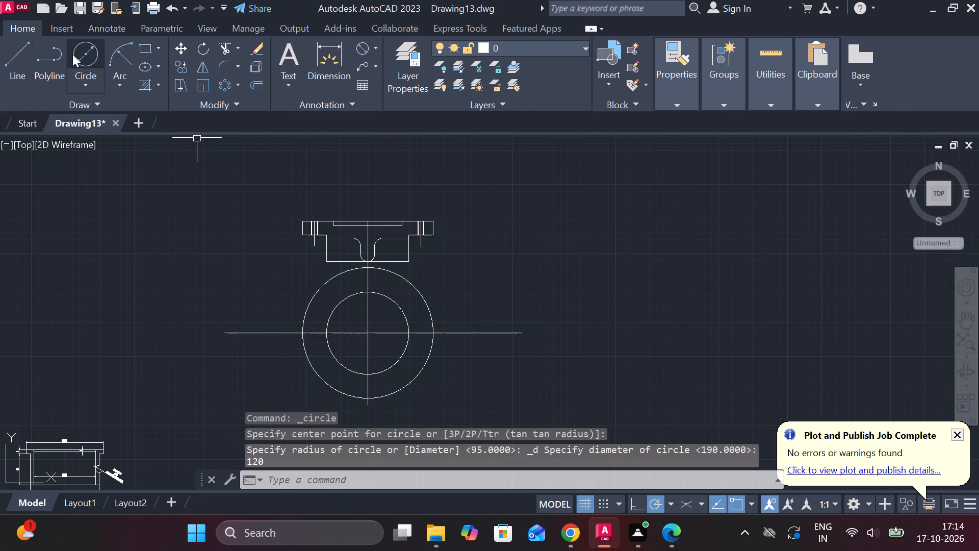
Draw a concentric circle of diameter 25 at the centre line intersection.
left_click(90, 54)
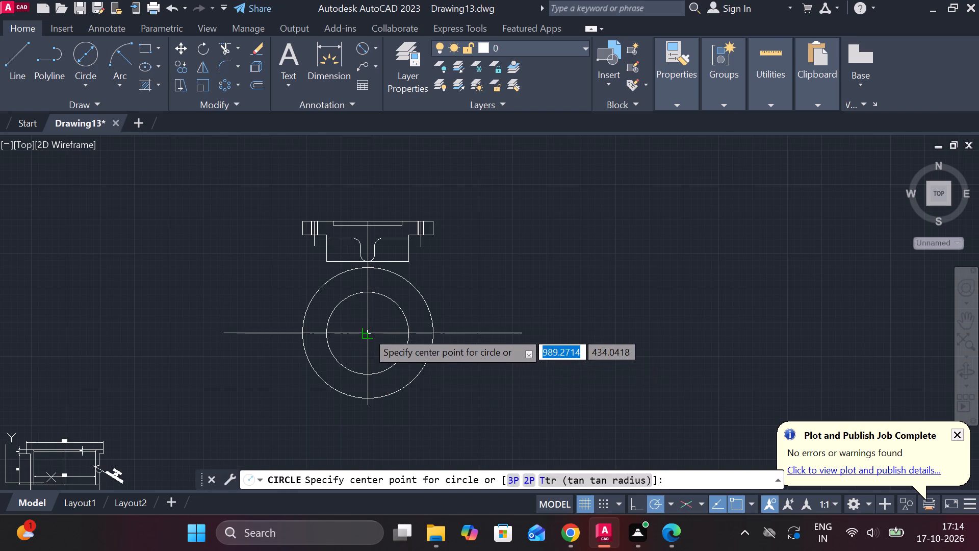
left_click_drag(367, 332, 374, 341)
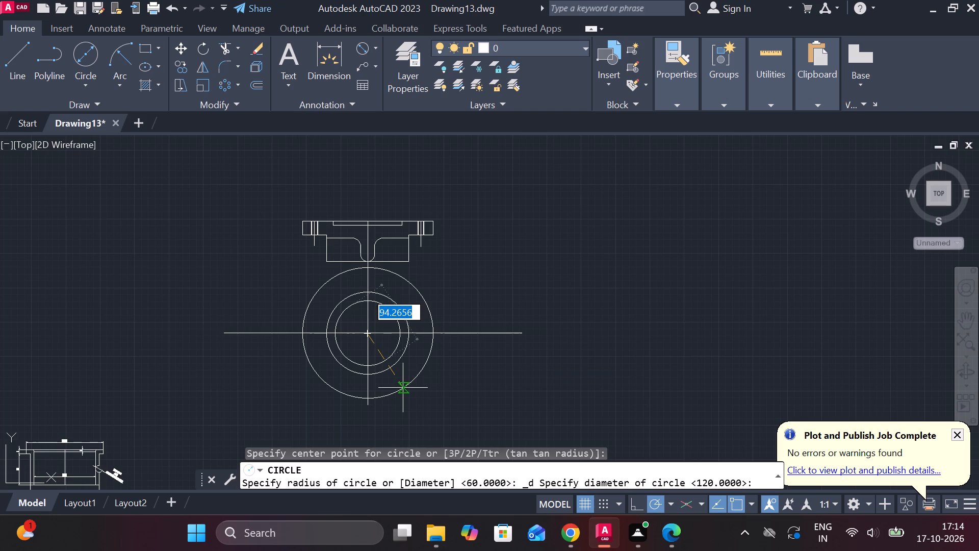
key("2")
key("5")
key("Return")
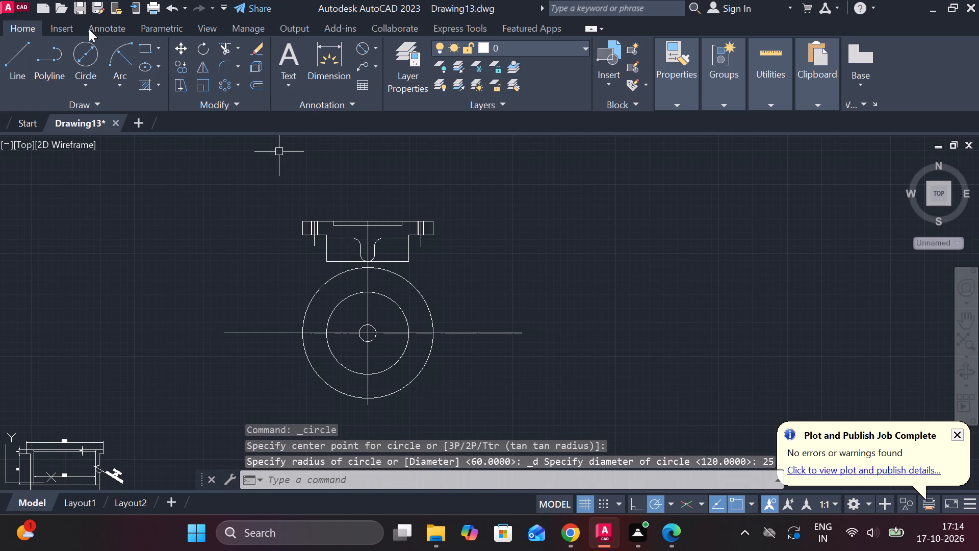
Draw a concentric circle of diameter 20 inside the 25 diameter circle.
left_click(84, 58)
scroll(364, 350, "up", 1)
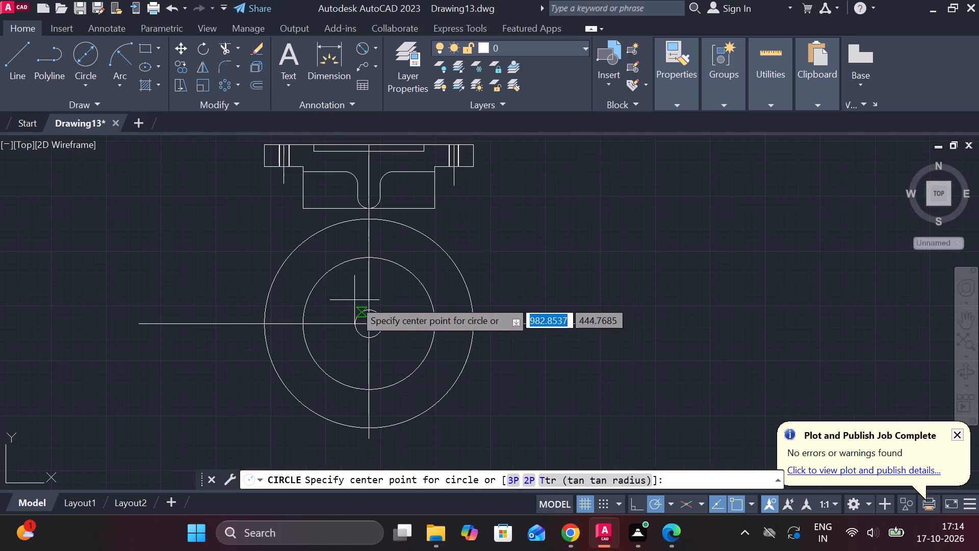
left_click(367, 324)
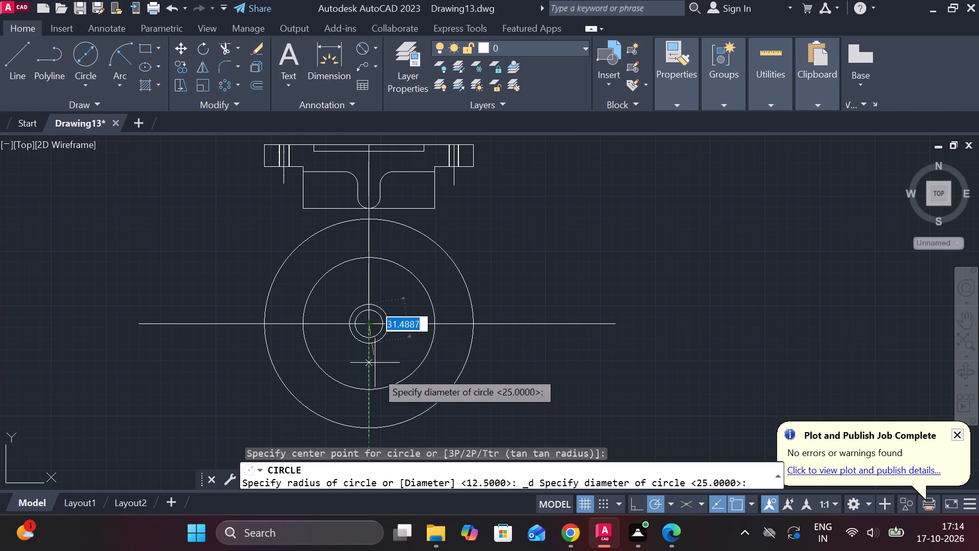
key("2")
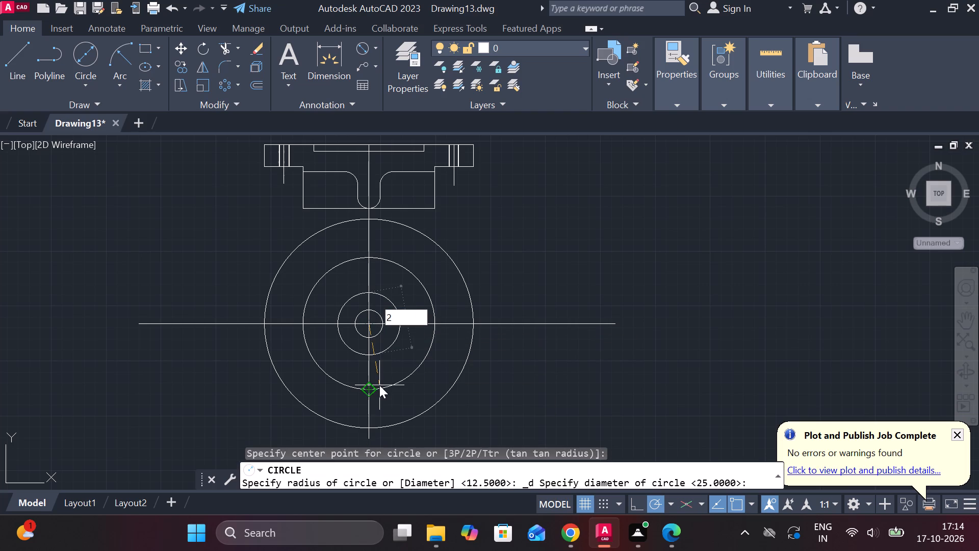
key("0")
key("Return")
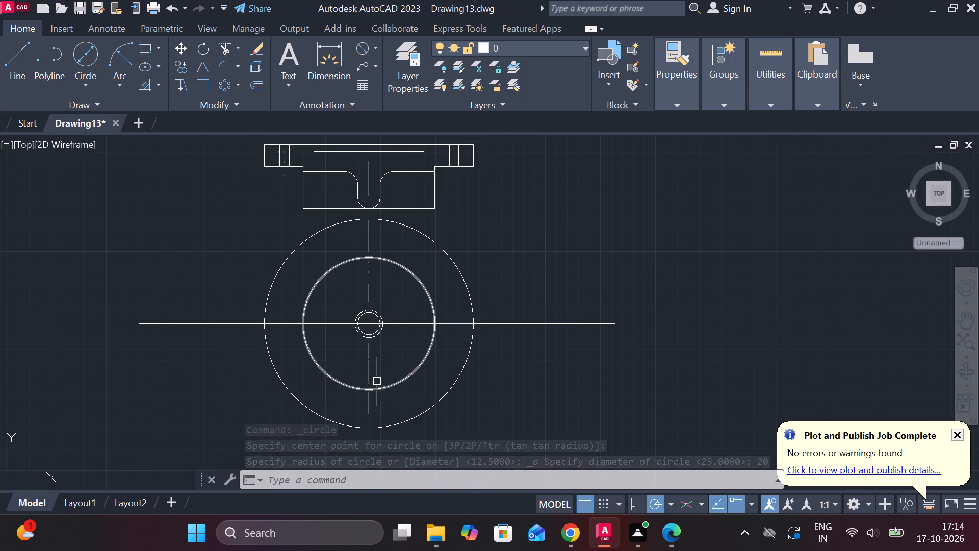
Draw a concentric circle of diameter 100 at the centre line intersection, inside the 120 diameter circle.
scroll(377, 381, "down", 1)
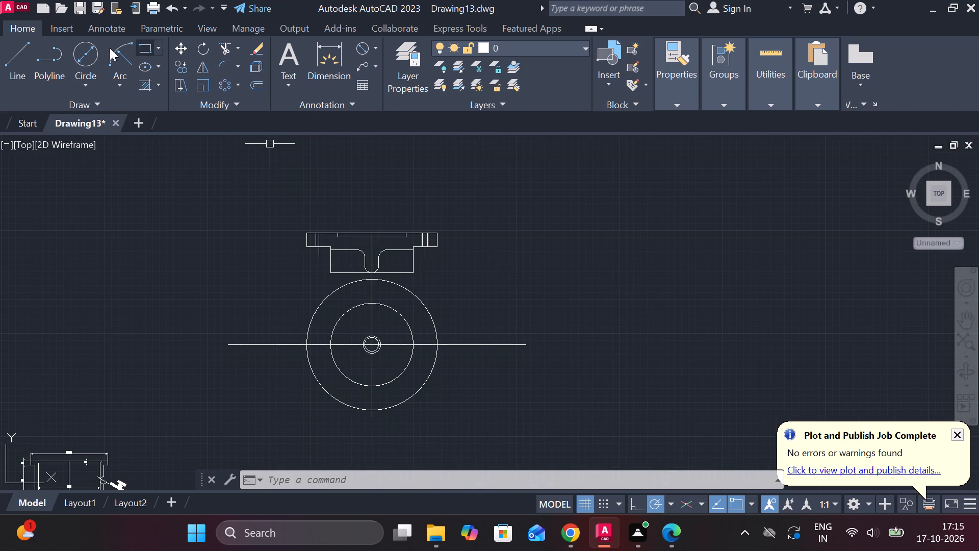
left_click(95, 59)
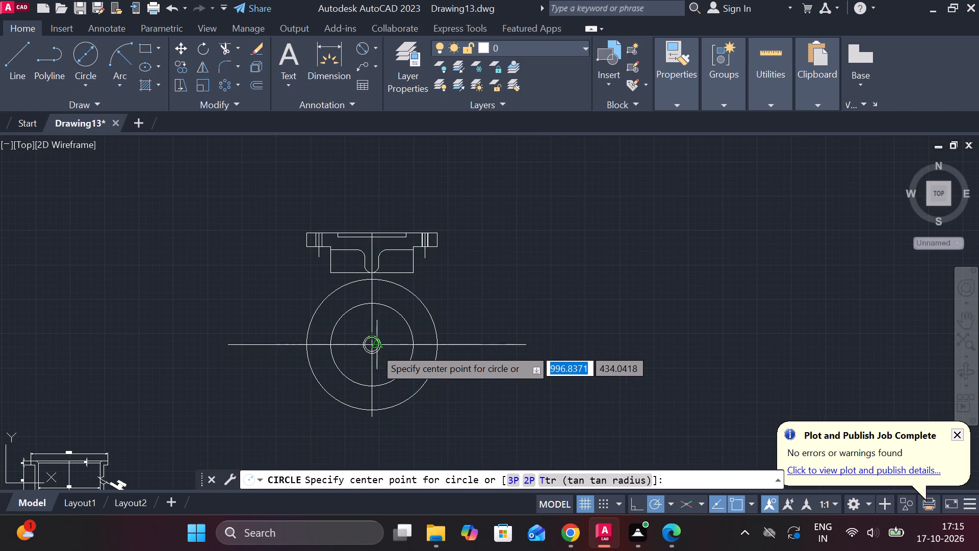
scroll(375, 348, "up", 2)
left_click(362, 344)
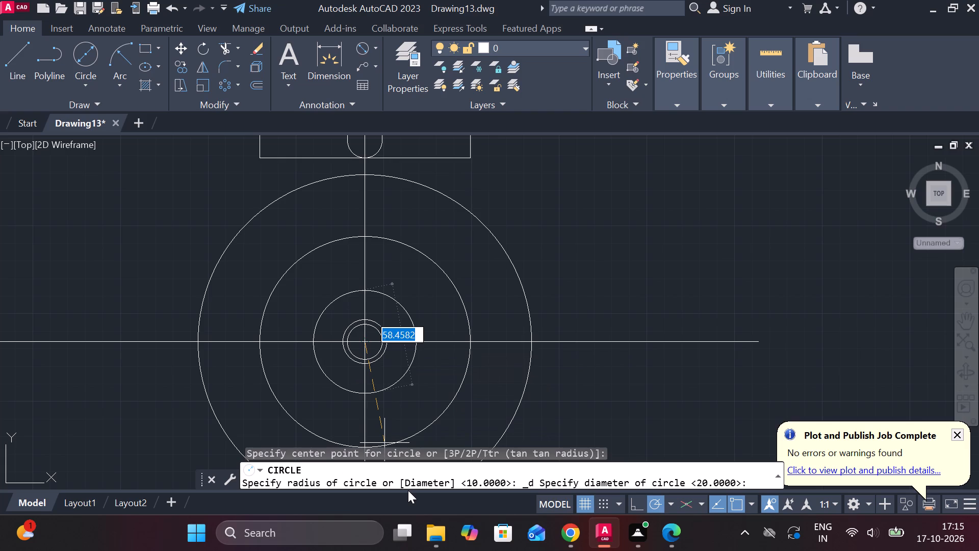
key("1")
type("00")
key("Return")
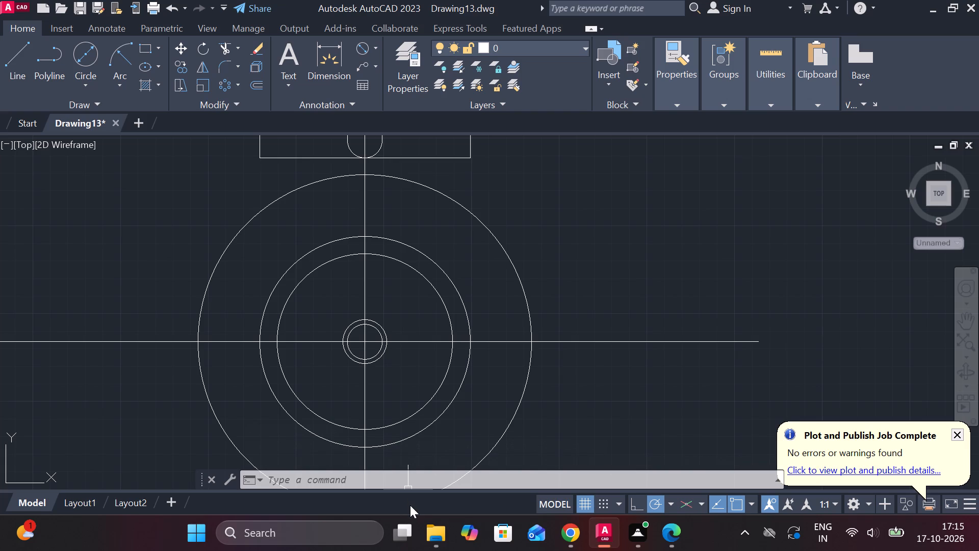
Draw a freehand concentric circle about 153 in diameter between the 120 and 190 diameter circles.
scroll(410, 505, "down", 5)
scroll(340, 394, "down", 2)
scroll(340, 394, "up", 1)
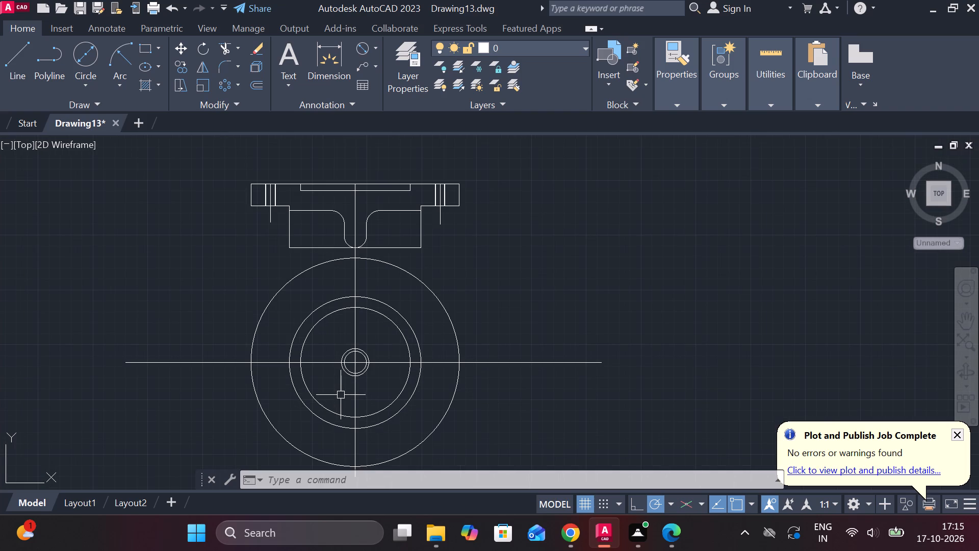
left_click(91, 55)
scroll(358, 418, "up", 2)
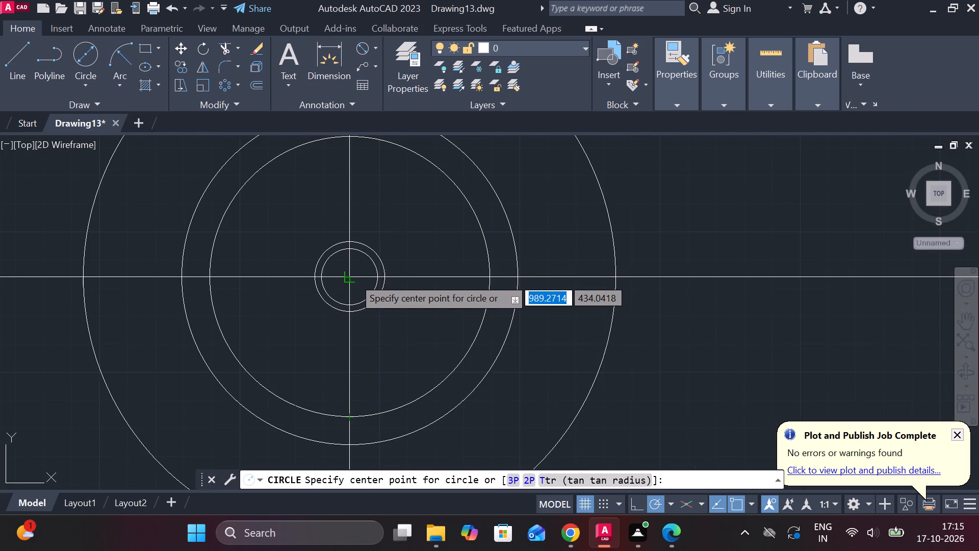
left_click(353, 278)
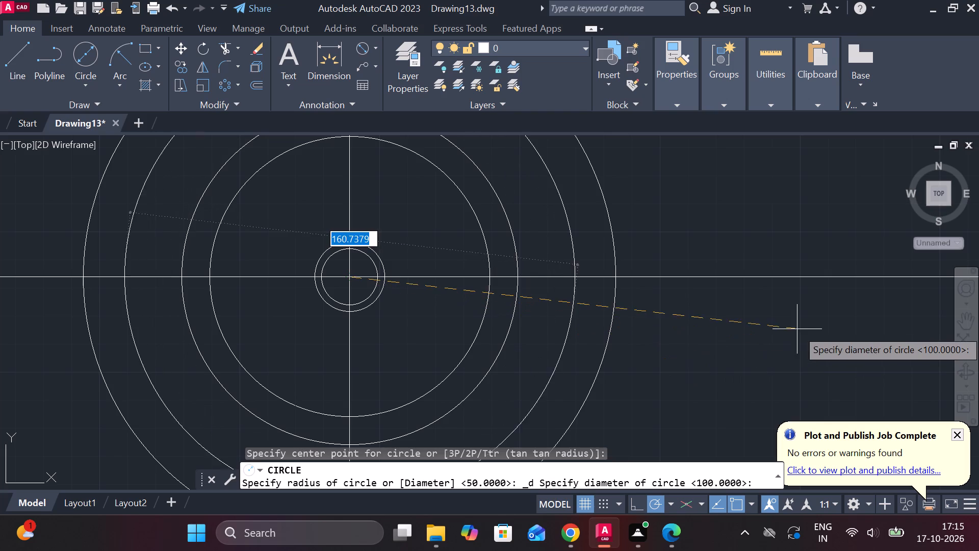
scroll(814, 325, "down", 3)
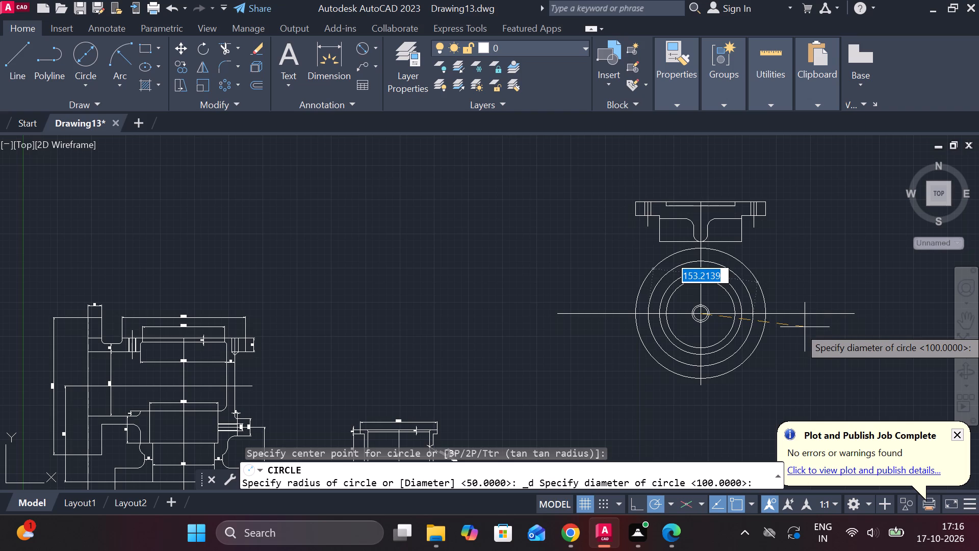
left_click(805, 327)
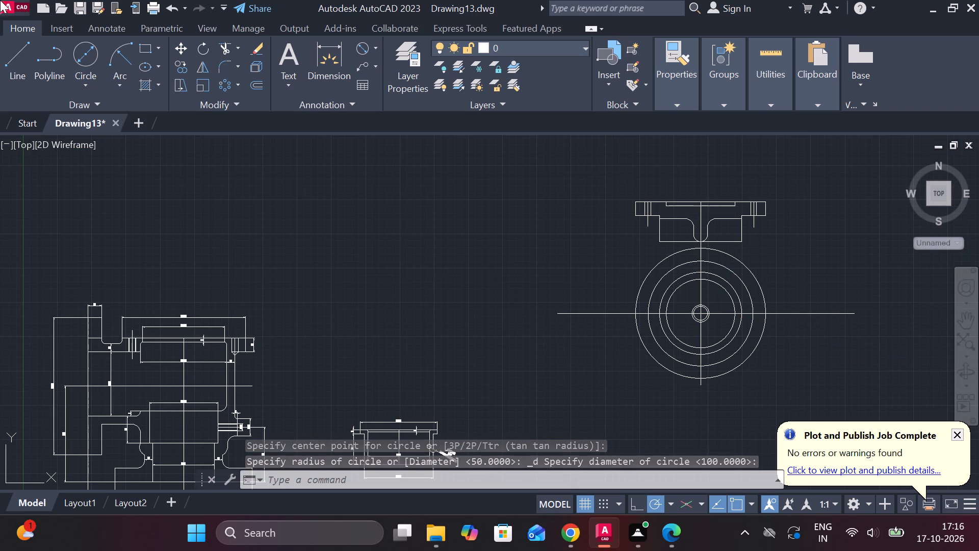
Draw a vertical projection line from the lower end of the section's right-hand hole centre line down past the circular view.
left_click(17, 66)
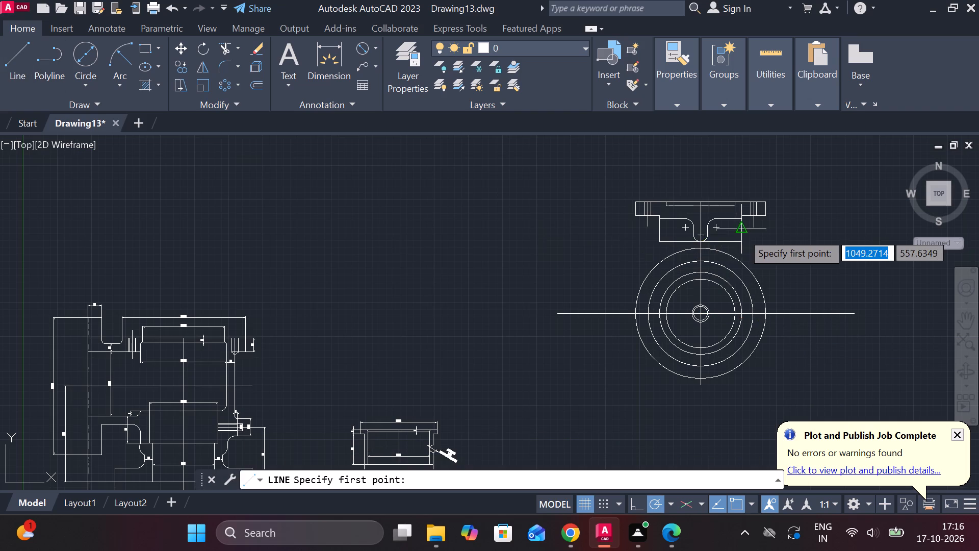
scroll(742, 233, "up", 3)
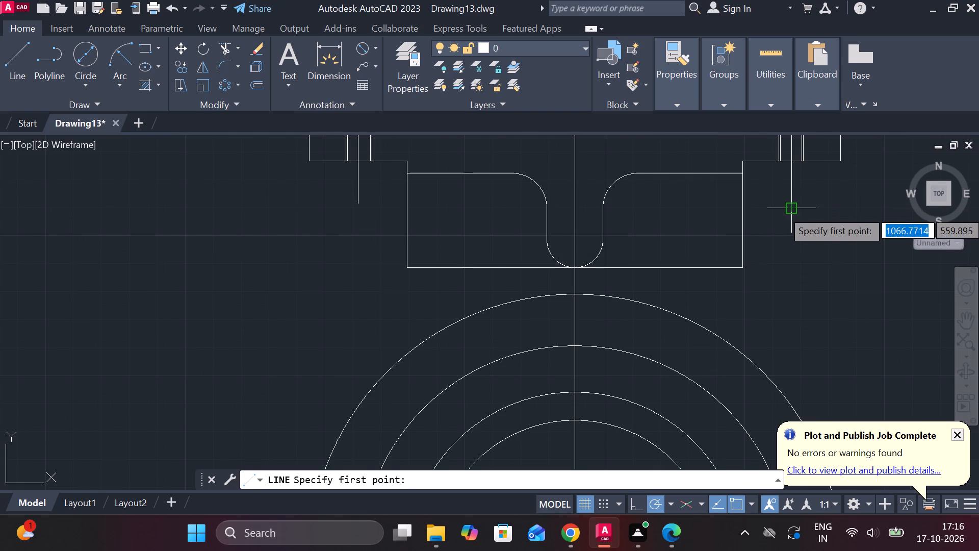
left_click(793, 210)
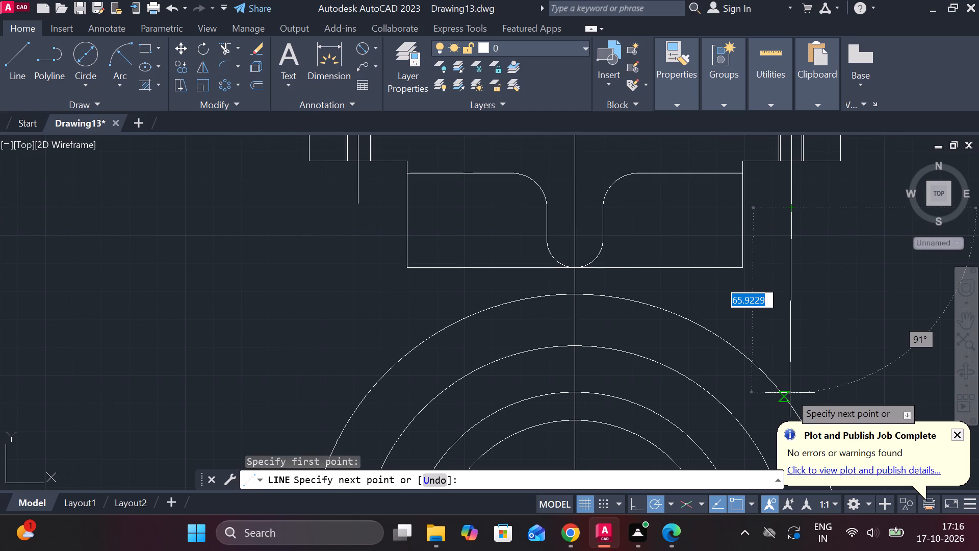
scroll(790, 393, "down", 3)
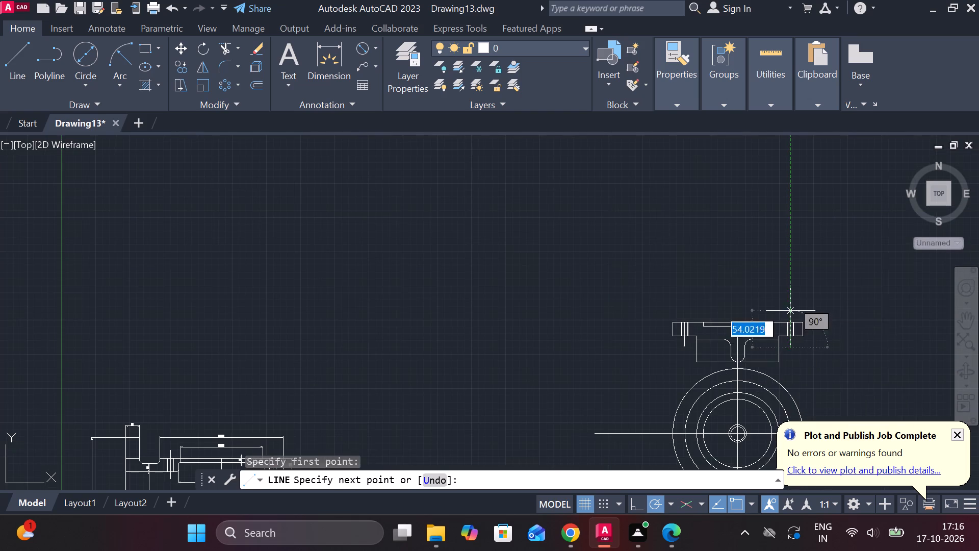
scroll(789, 307, "down", 3)
scroll(791, 396, "up", 4)
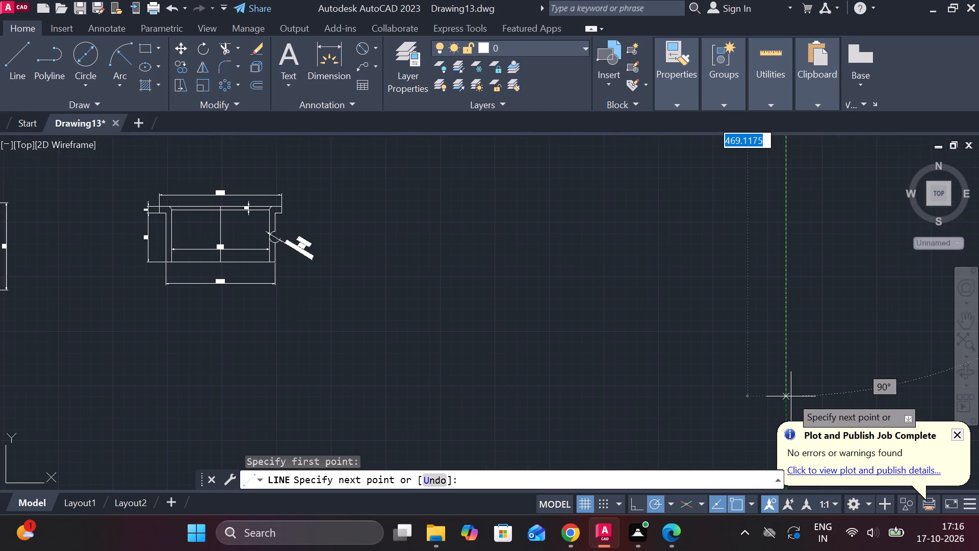
scroll(782, 349, "down", 2)
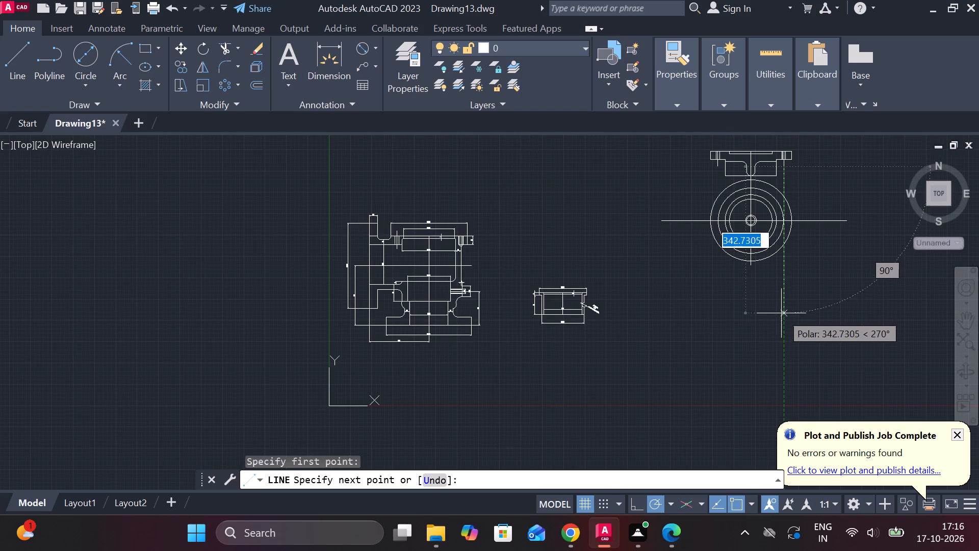
left_click(782, 293)
scroll(801, 227, "up", 2)
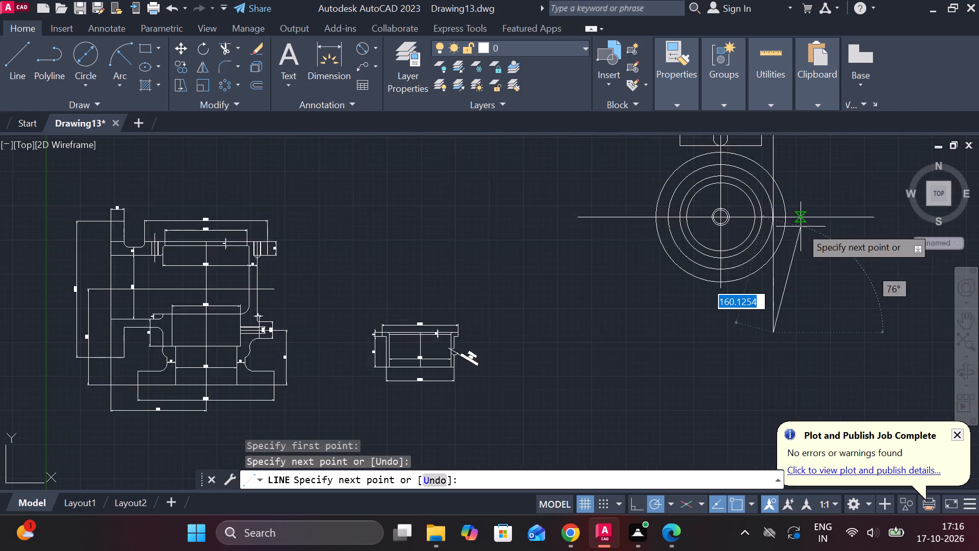
scroll(801, 227, "up", 2)
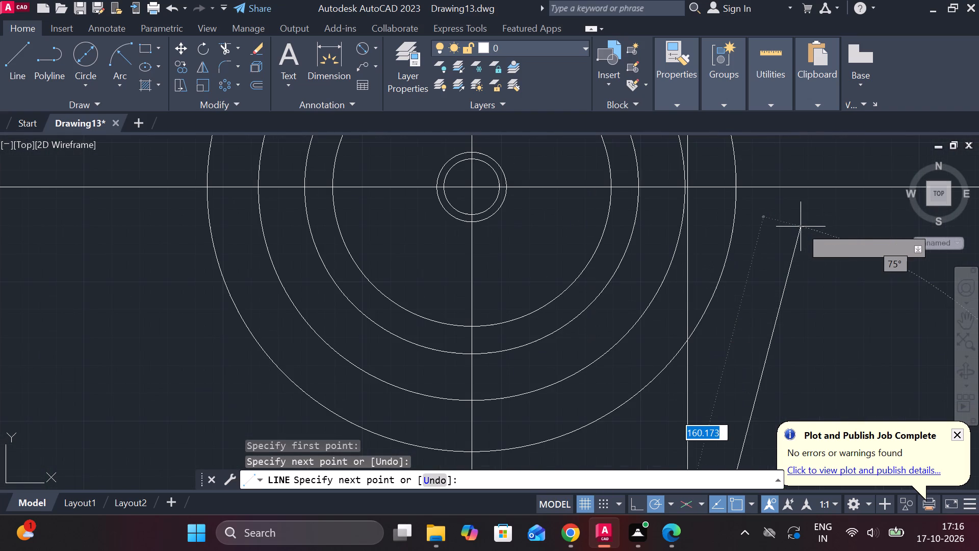
scroll(770, 211, "up", 2)
scroll(769, 210, "down", 2)
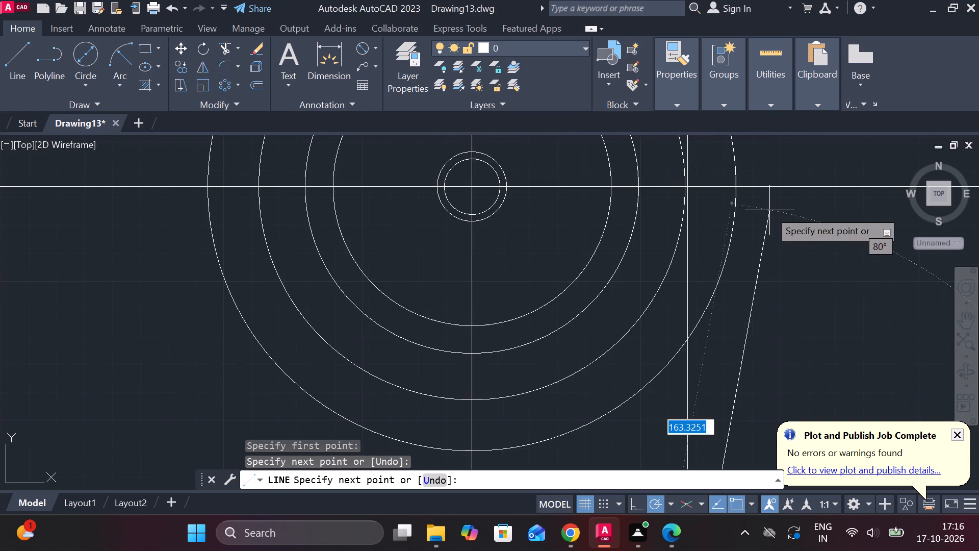
scroll(769, 212, "down", 1)
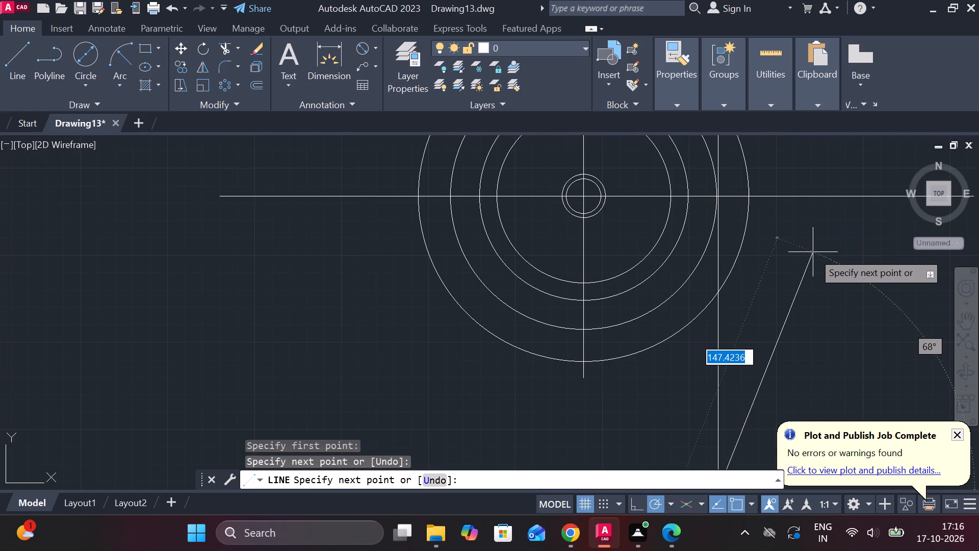
key("Escape")
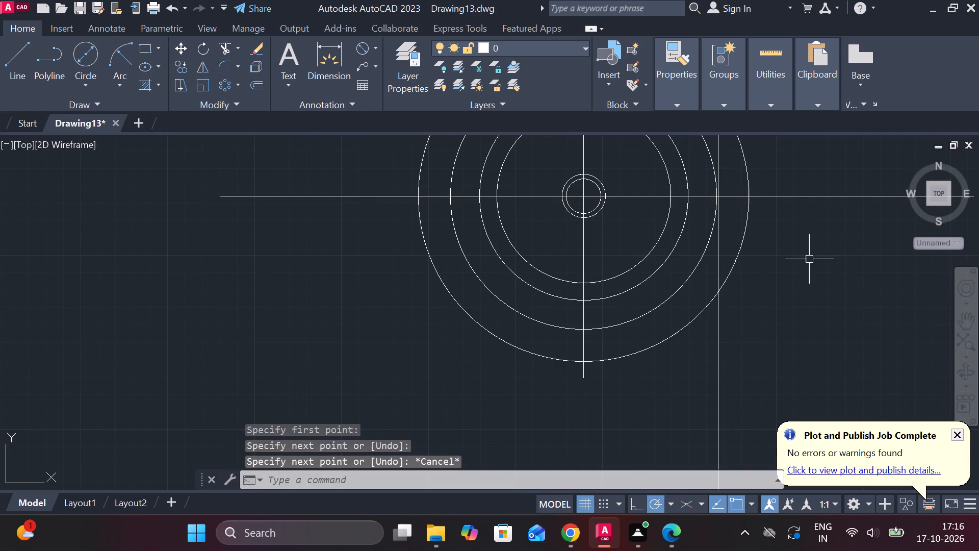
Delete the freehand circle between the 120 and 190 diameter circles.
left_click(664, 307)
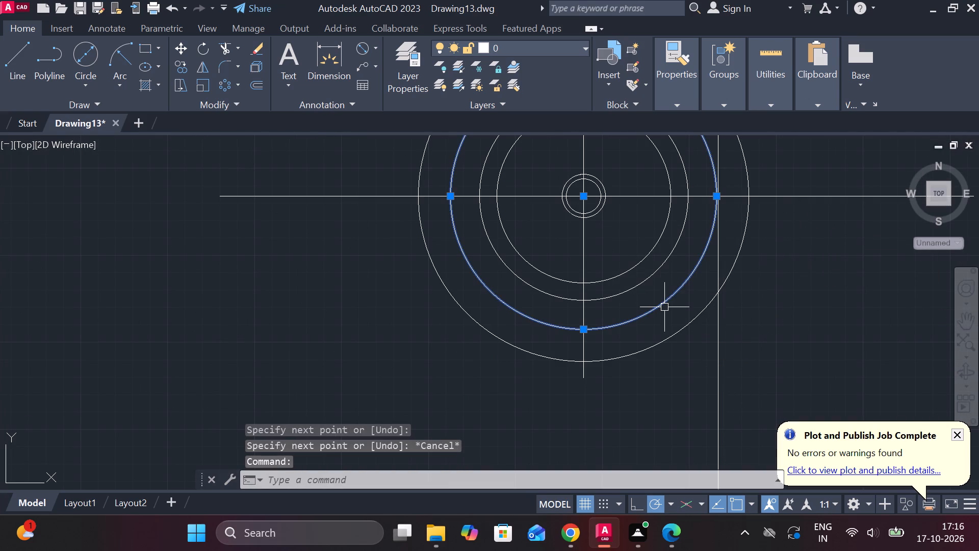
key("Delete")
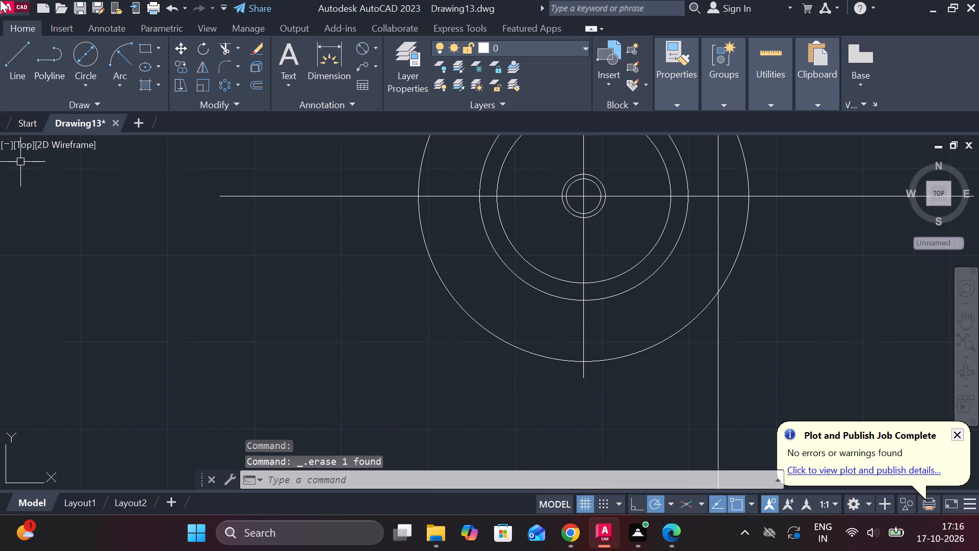
Draw a concentric circle from the centre line intersection, sized freehand to reach the vertical projection line.
left_click(85, 59)
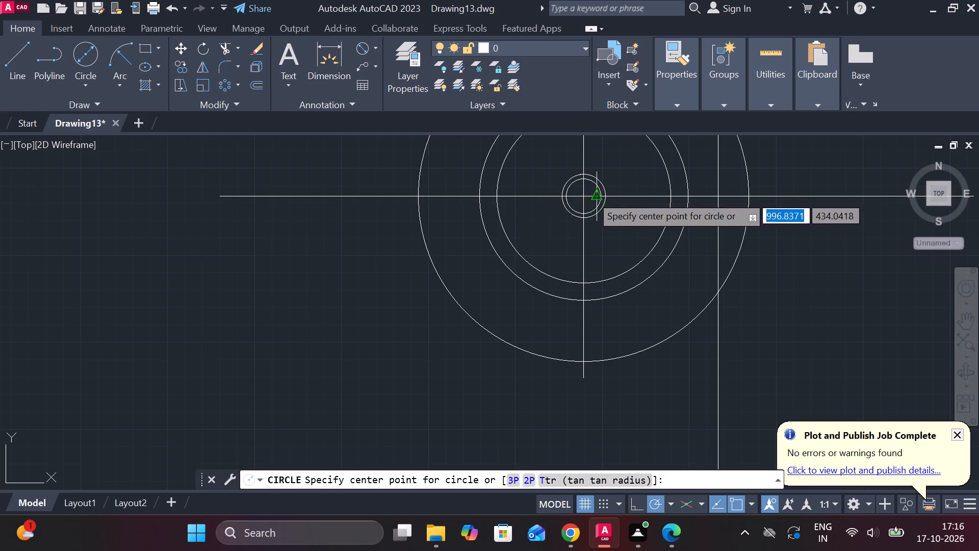
left_click(584, 195)
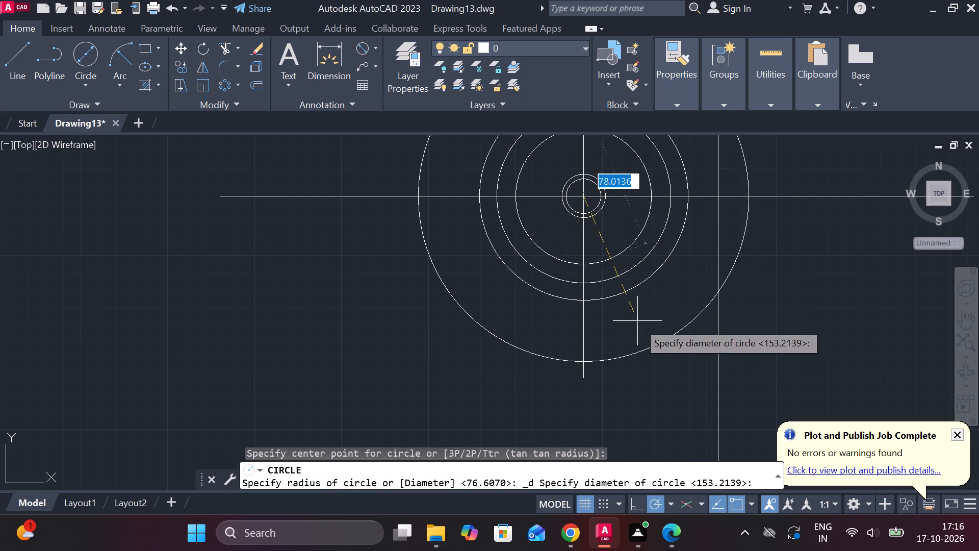
left_click(654, 457)
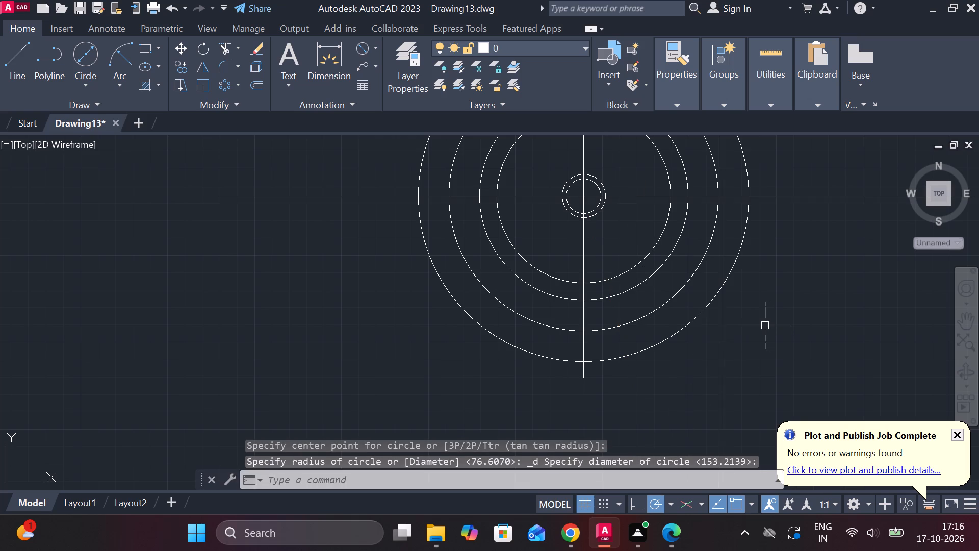
key("Escape")
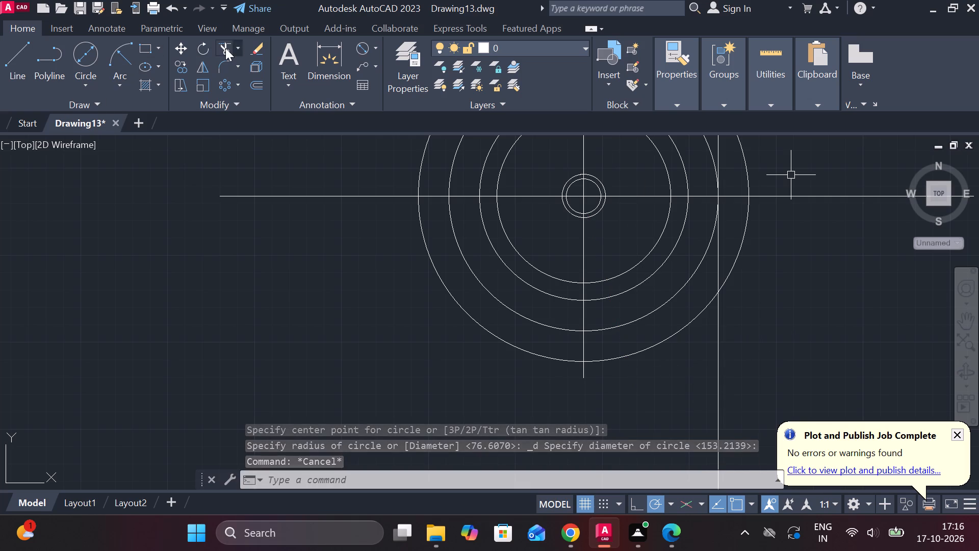
Delete the vertical projection line running down from the section's right-hand hole.
left_click_drag(225, 48, 226, 58)
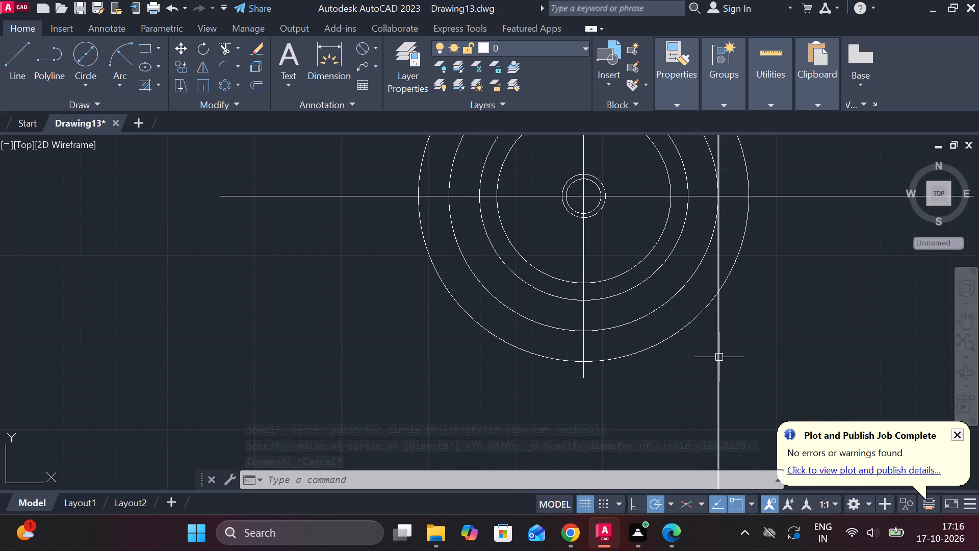
left_click(719, 357)
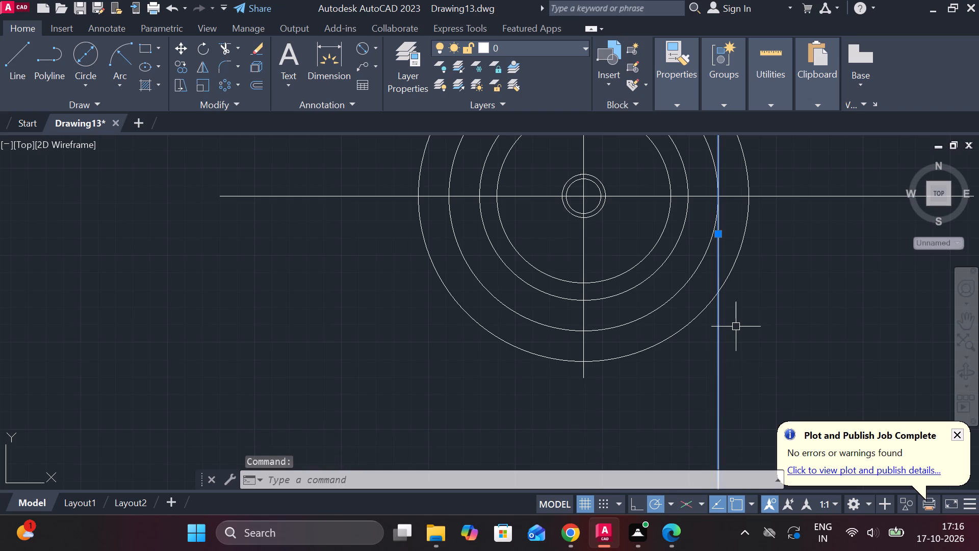
key("Delete")
Trim both ends of the horizontal centre line that extend outside the 190 diameter circle.
scroll(612, 1, "down", 3)
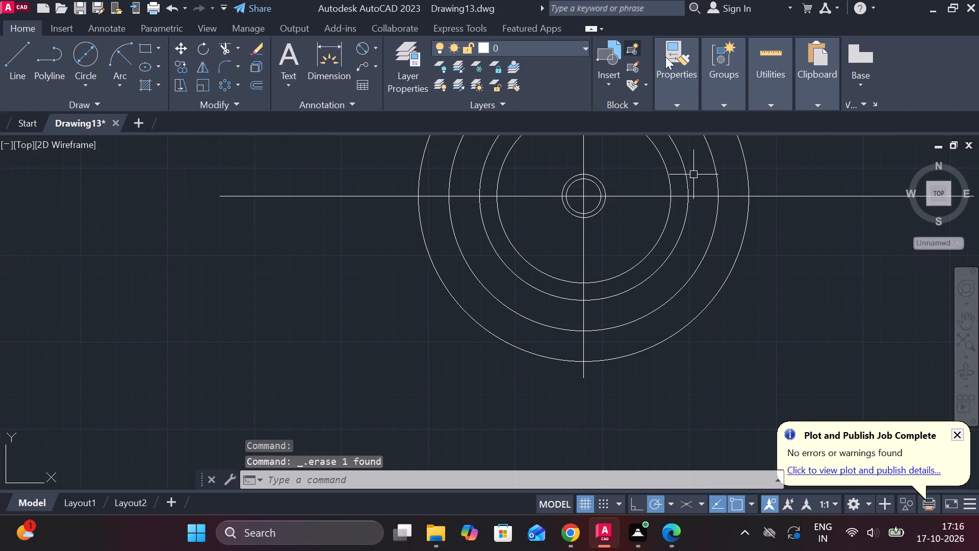
scroll(859, 256, "down", 2)
scroll(829, 205, "up", 2)
scroll(829, 205, "down", 2)
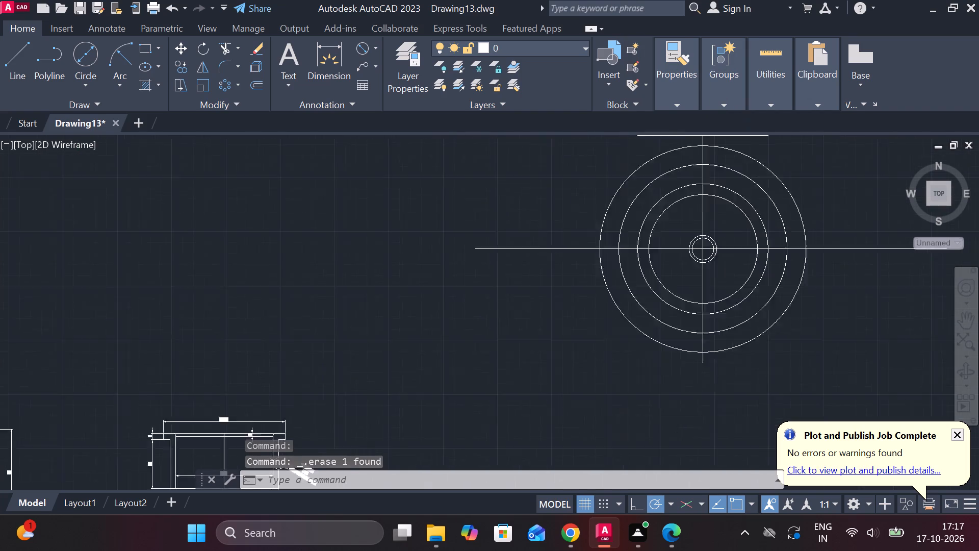
scroll(586, 199, "down", 2)
scroll(643, 188, "up", 2)
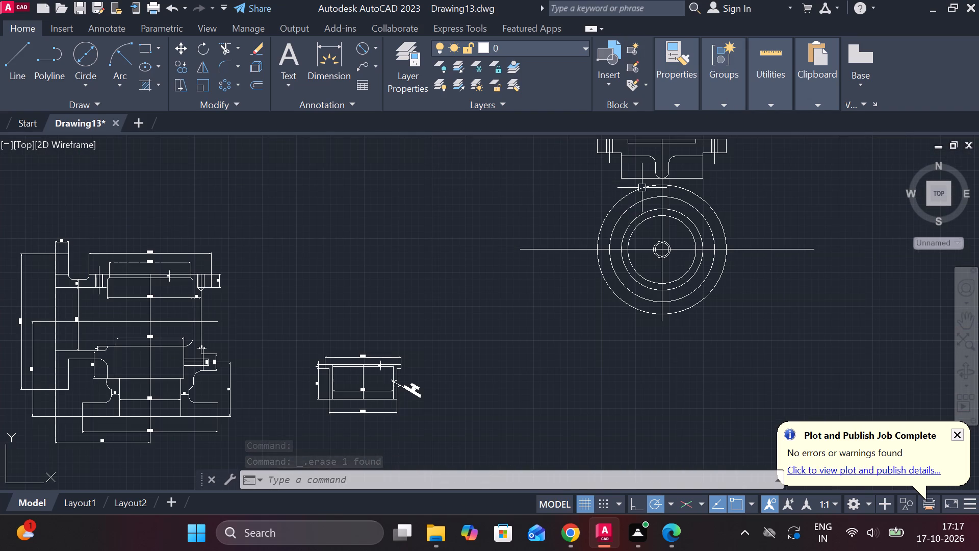
left_click(230, 48)
left_click(536, 252)
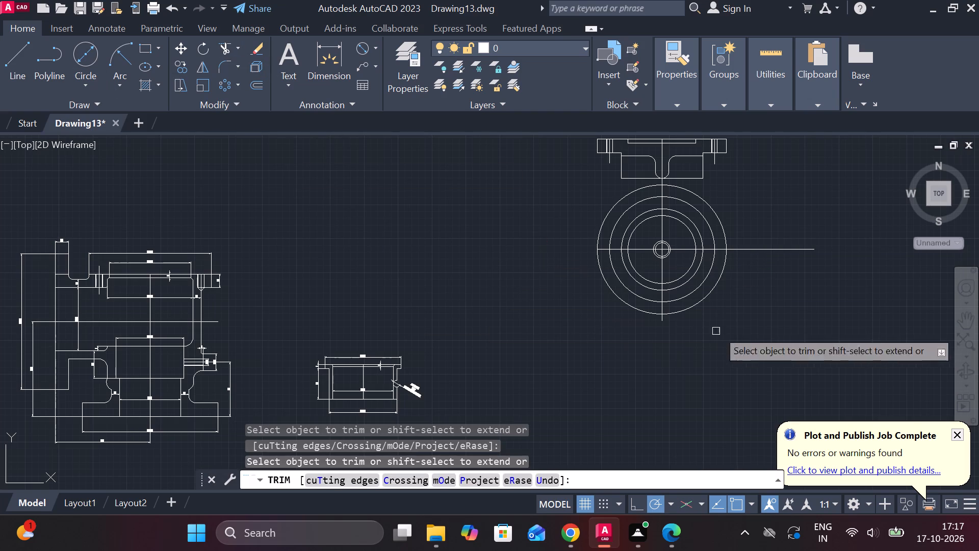
left_click(765, 251)
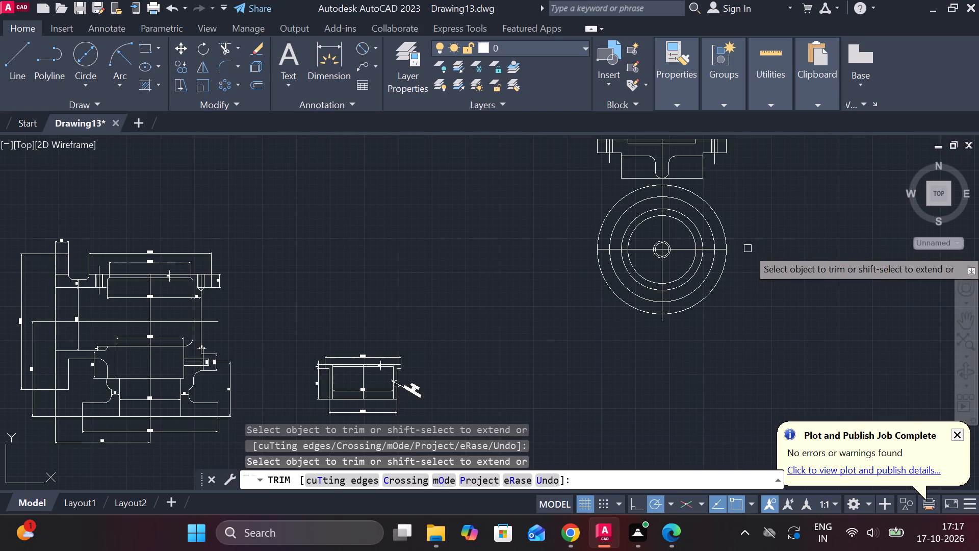
Trim the part of the vertical centre line between the section view and the top of the 190 diameter circle.
scroll(705, 193, "up", 3)
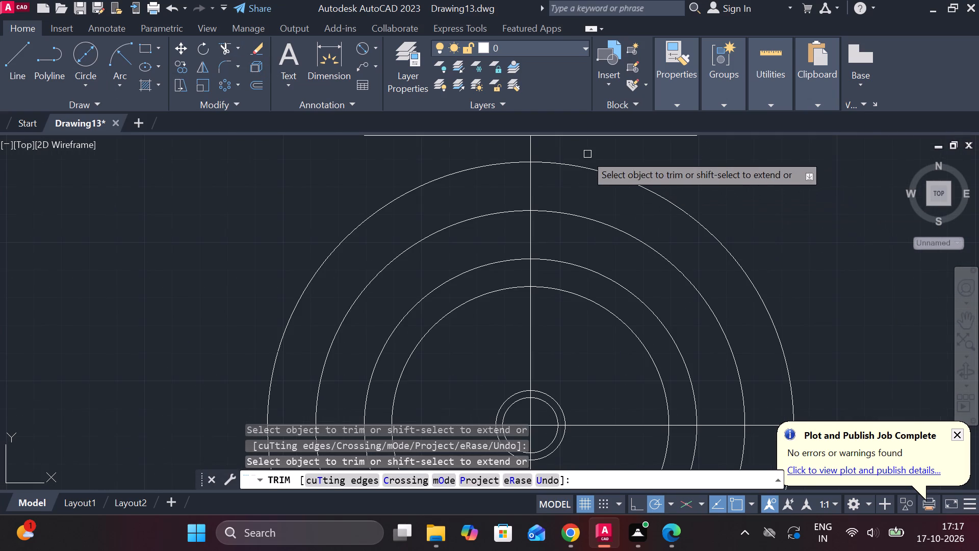
left_click(530, 152)
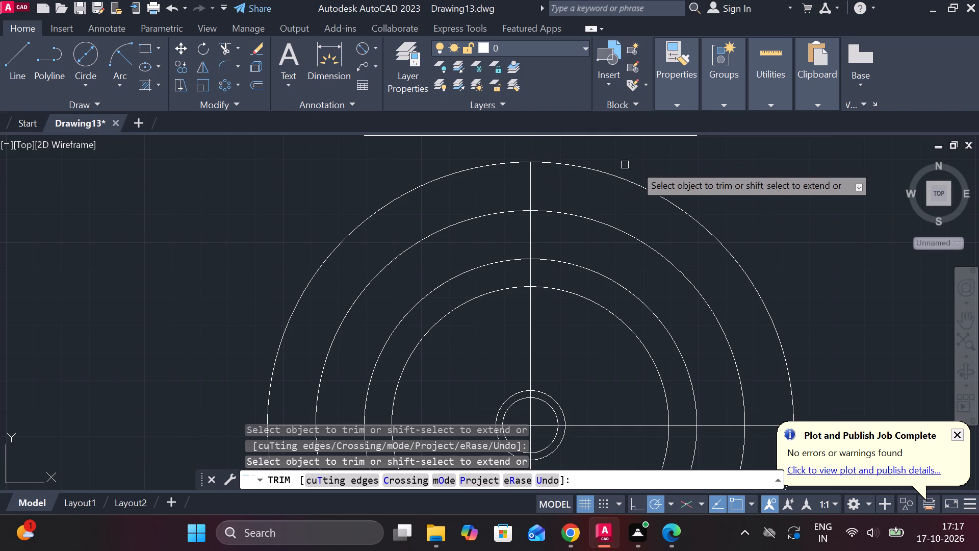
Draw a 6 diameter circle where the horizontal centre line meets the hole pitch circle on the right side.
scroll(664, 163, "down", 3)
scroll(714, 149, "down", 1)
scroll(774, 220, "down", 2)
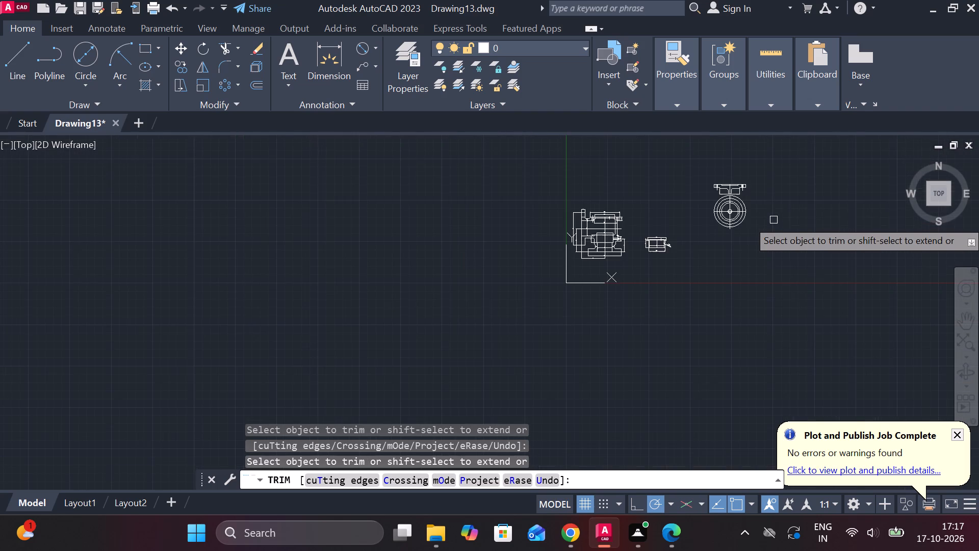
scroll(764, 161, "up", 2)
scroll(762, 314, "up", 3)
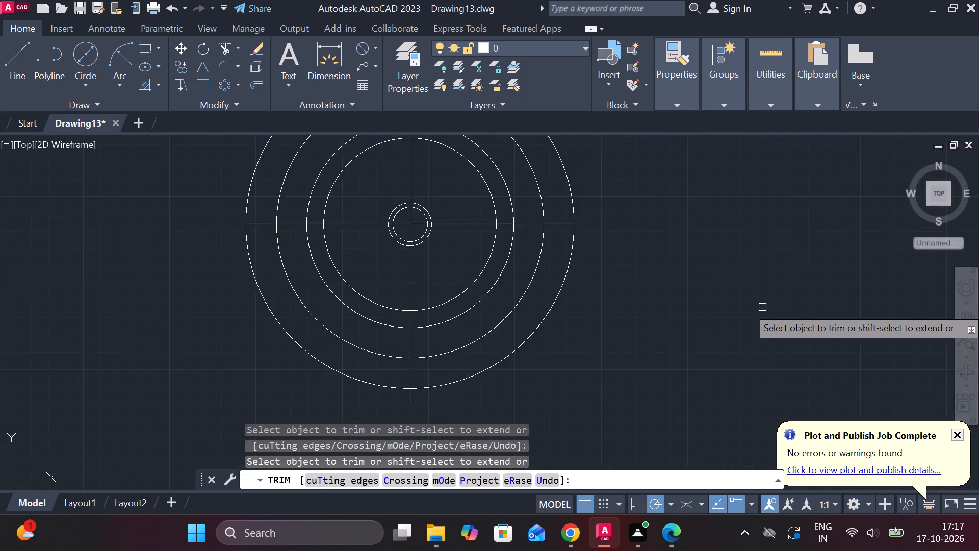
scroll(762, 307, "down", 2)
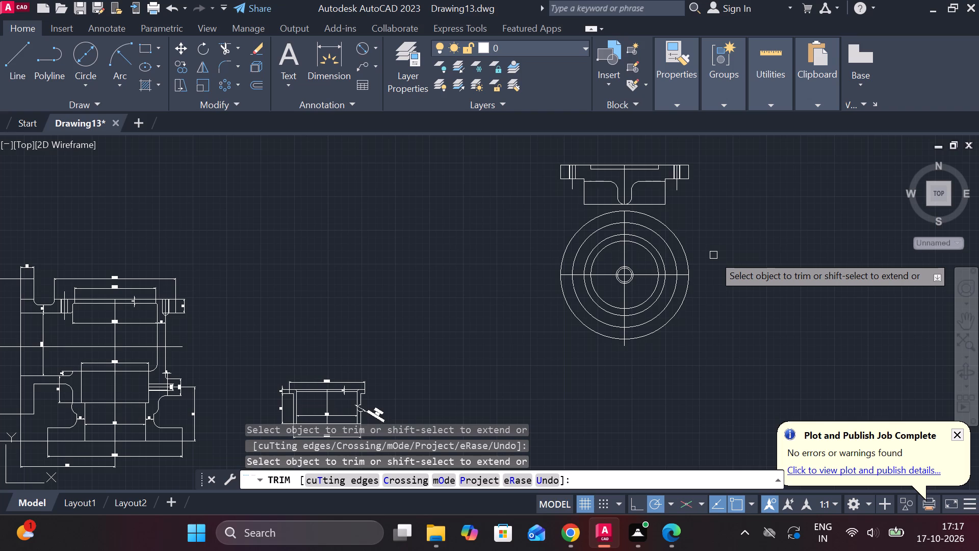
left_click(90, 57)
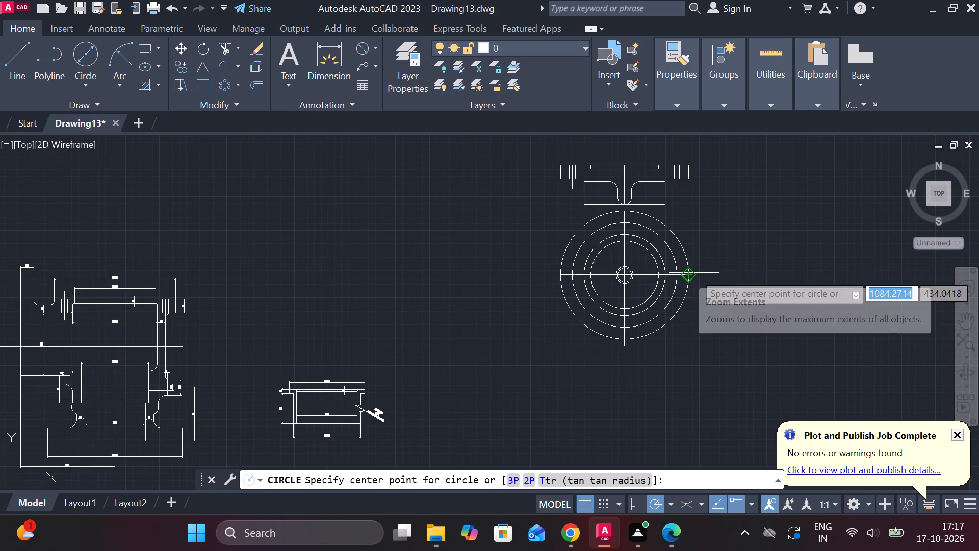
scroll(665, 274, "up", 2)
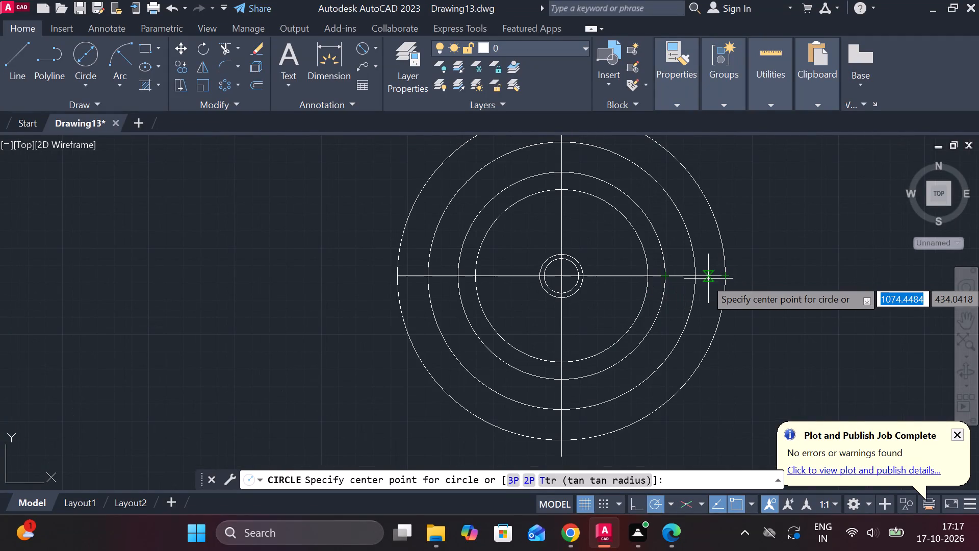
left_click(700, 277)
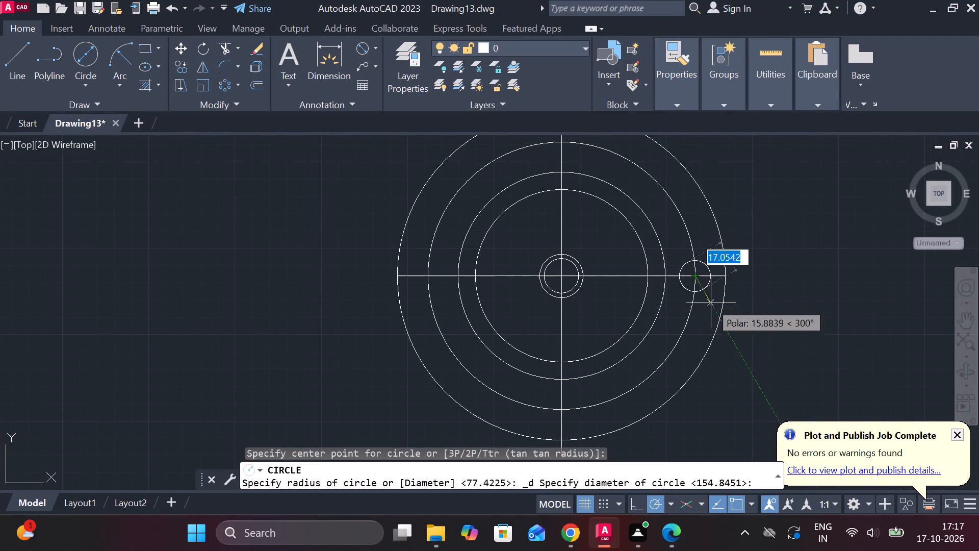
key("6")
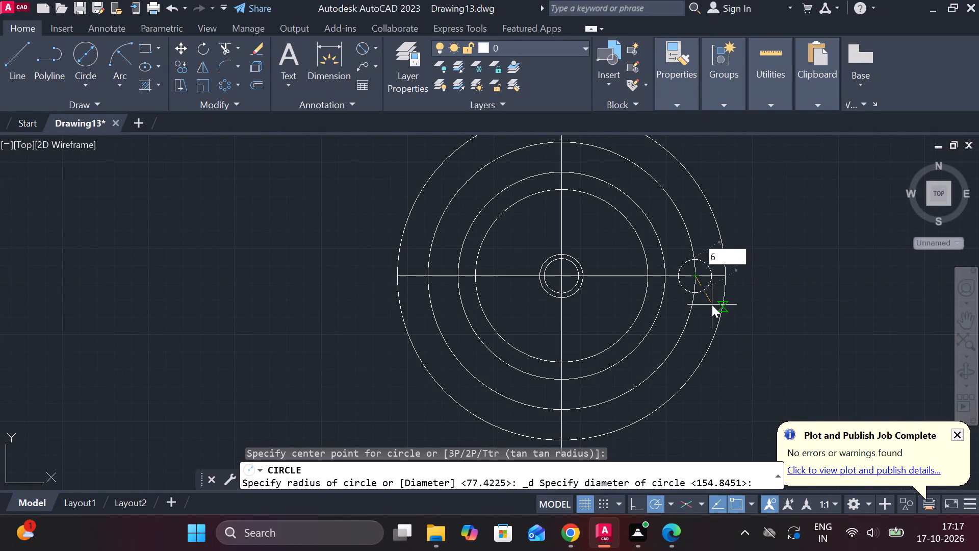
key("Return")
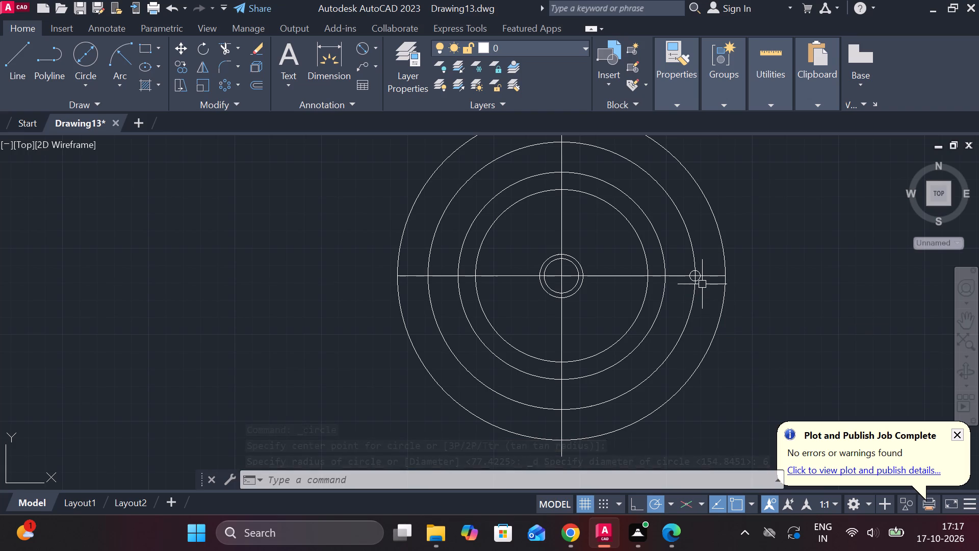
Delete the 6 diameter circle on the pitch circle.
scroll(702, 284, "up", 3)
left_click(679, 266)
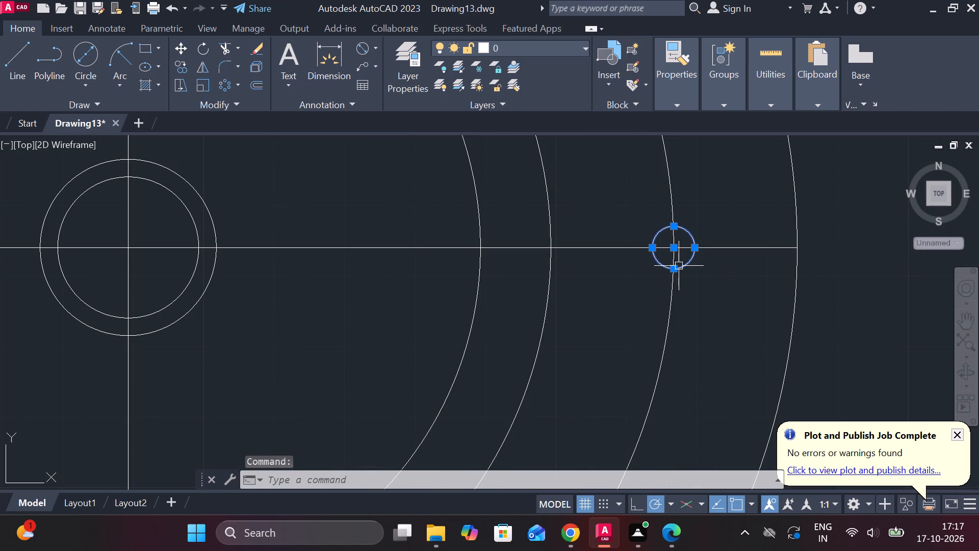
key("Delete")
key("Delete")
Draw an 18 diameter hole circle at the right-hand intersection of the pitch circle and the horizontal centre line.
left_click(80, 57)
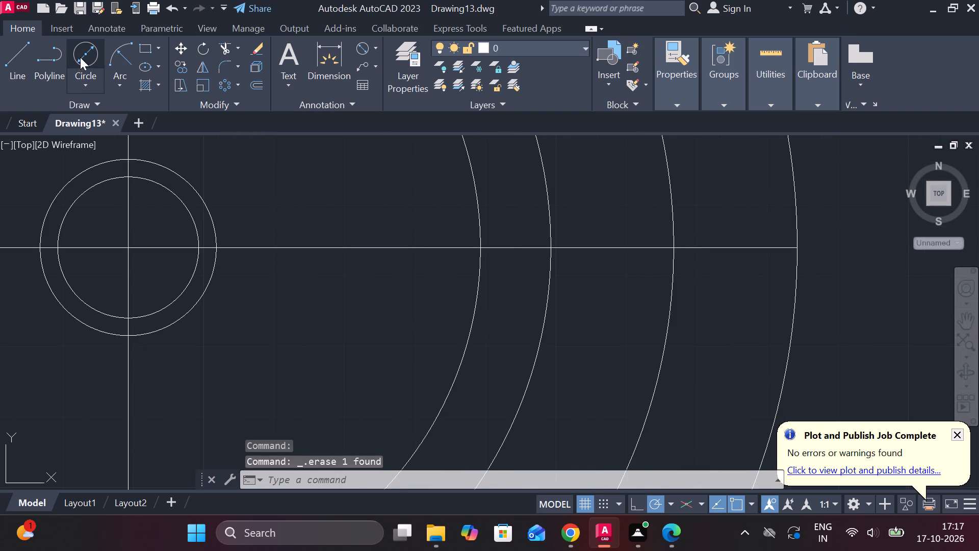
left_click(671, 245)
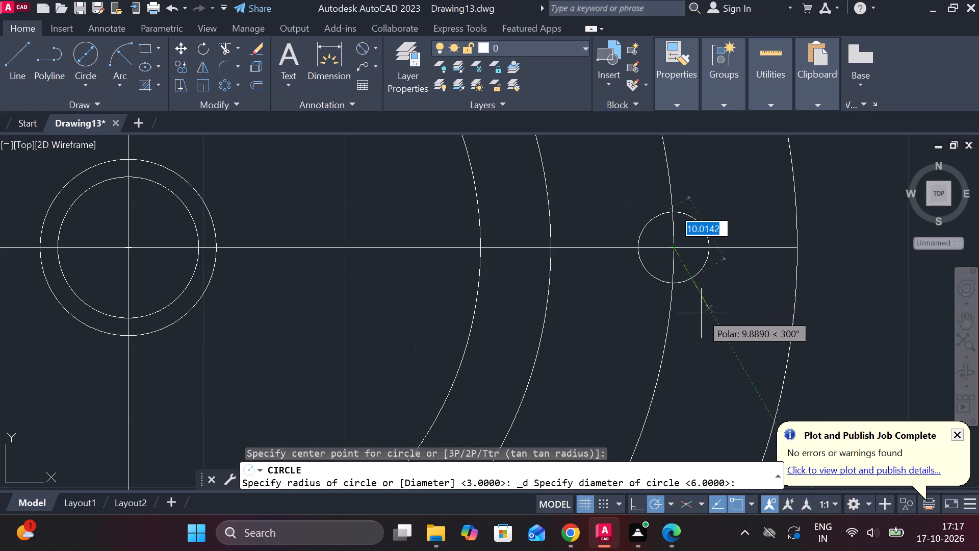
type("18")
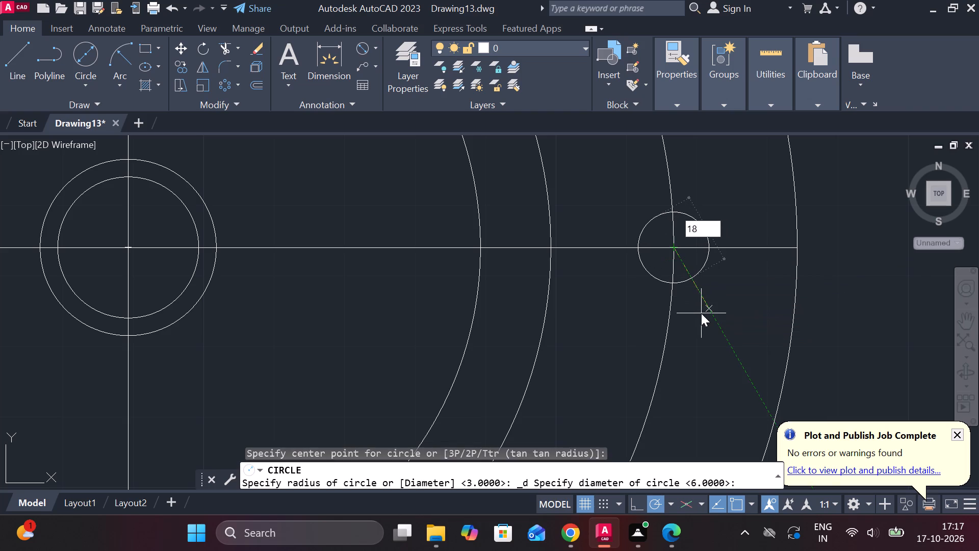
key("Return")
Polar array the 18 diameter hole about the centre of the concentric circles, with 6 items over 360 degrees.
scroll(700, 315, "down", 3)
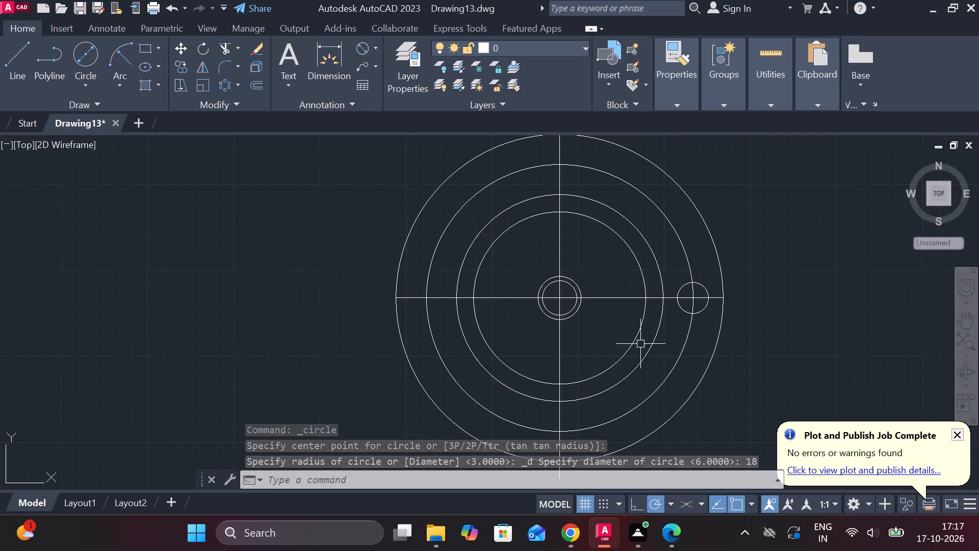
left_click(707, 293)
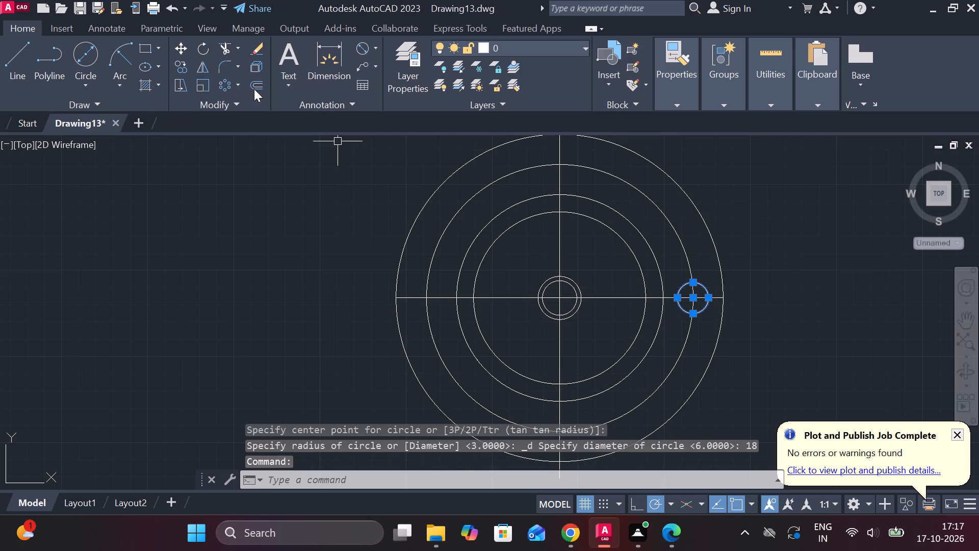
left_click(235, 83)
left_click(253, 173)
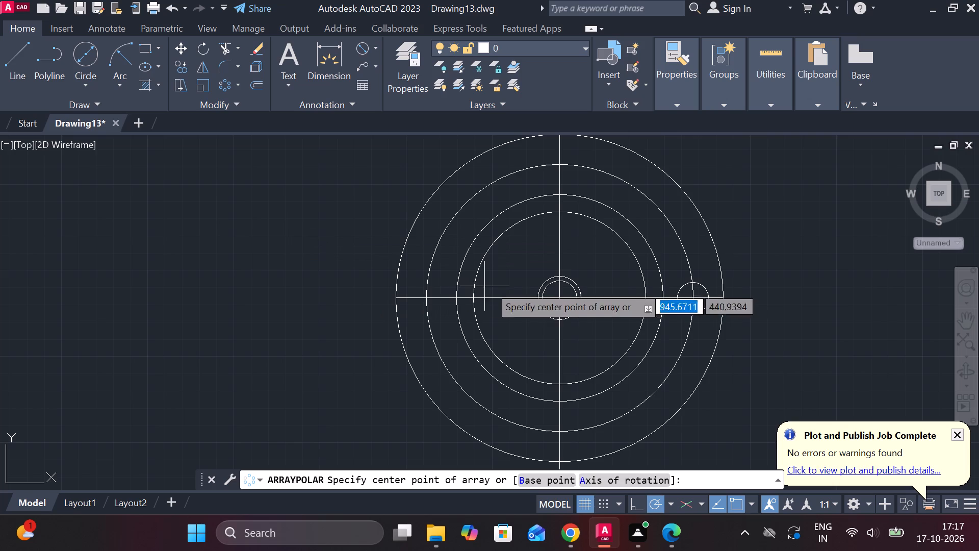
left_click(561, 297)
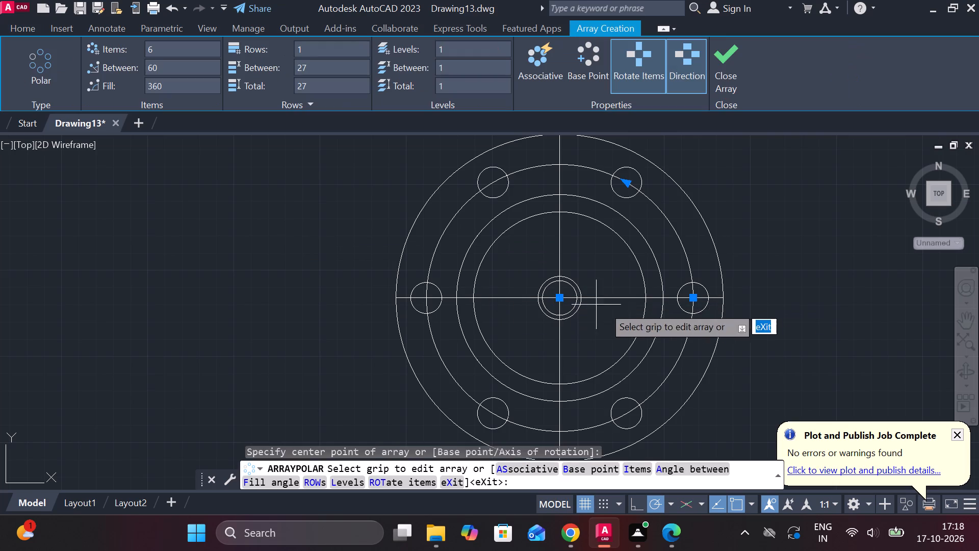
left_click(730, 69)
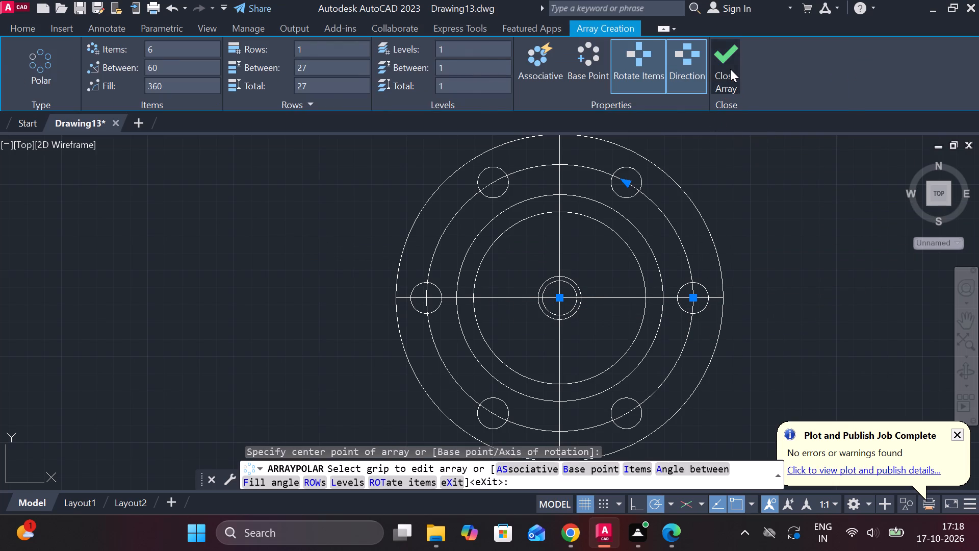
Add a linear dimension for the overall flange width, placed just above the third part's section view.
scroll(744, 206, "down", 2)
scroll(775, 176, "down", 1)
scroll(775, 176, "up", 2)
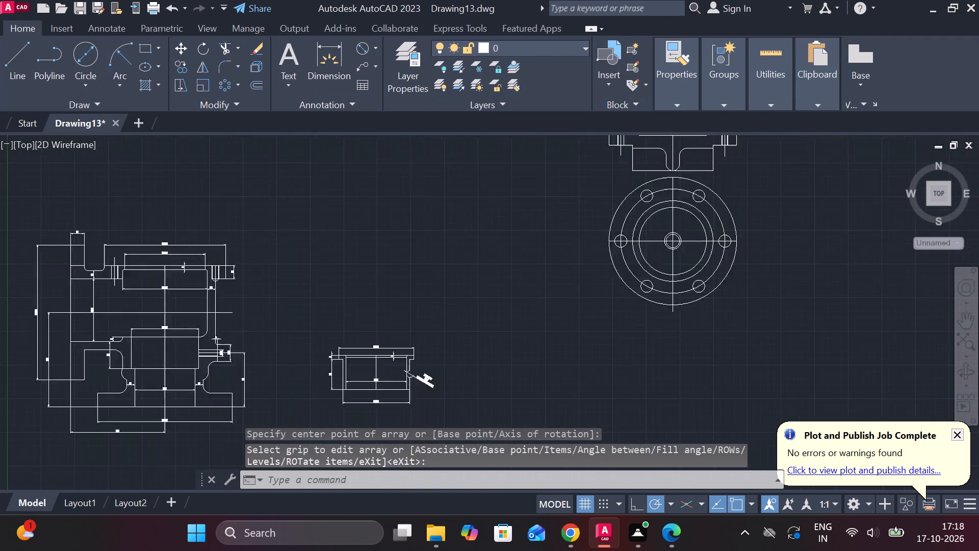
scroll(775, 176, "up", 1)
scroll(775, 176, "down", 2)
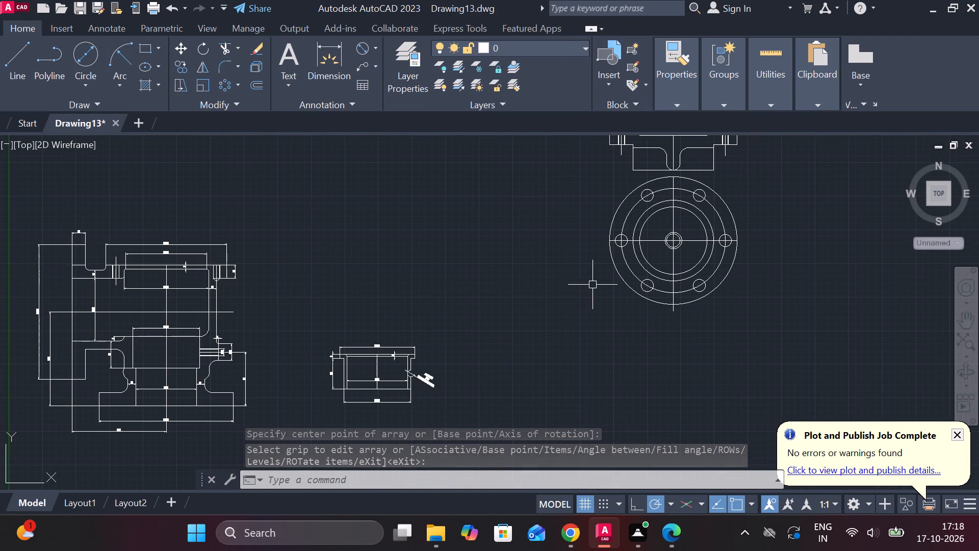
scroll(685, 341, "down", 2)
scroll(694, 272, "up", 4)
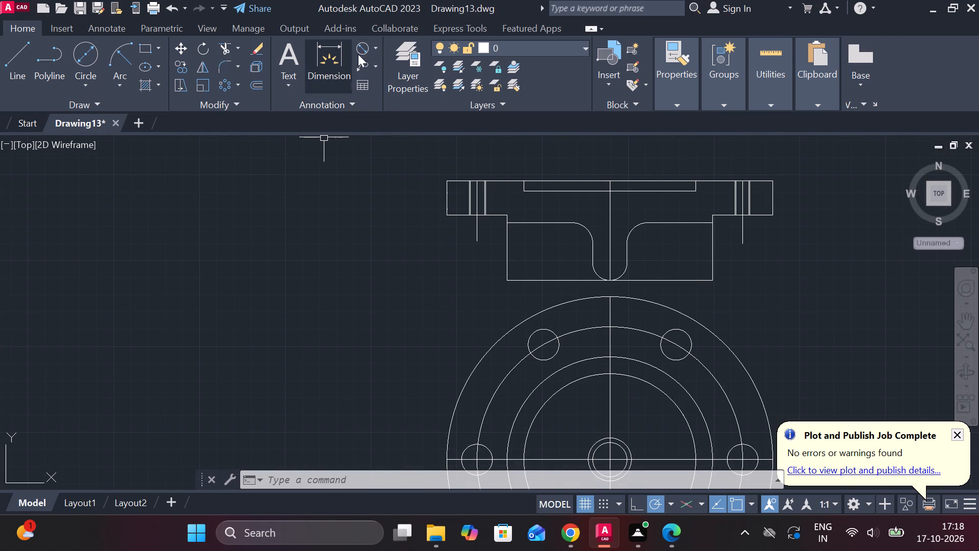
left_click(374, 52)
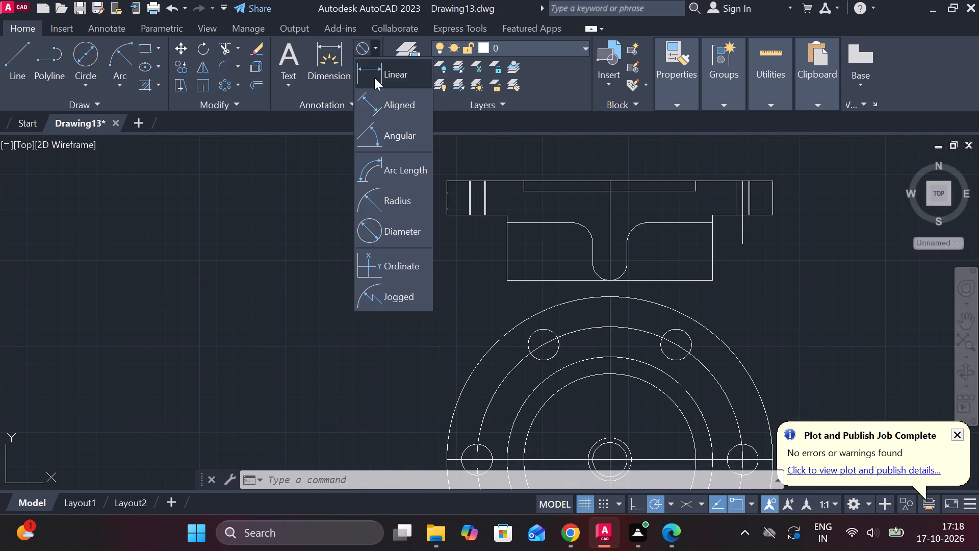
left_click(374, 78)
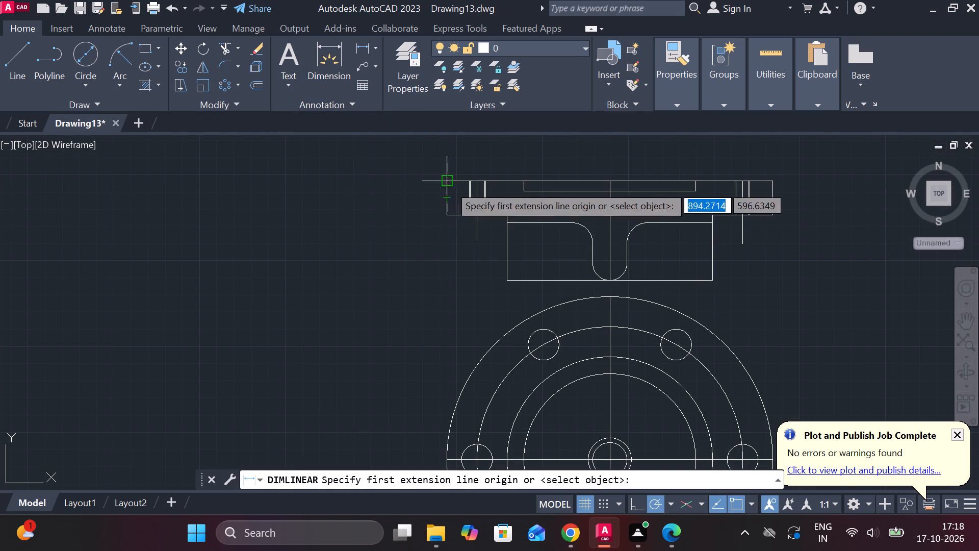
left_click(447, 186)
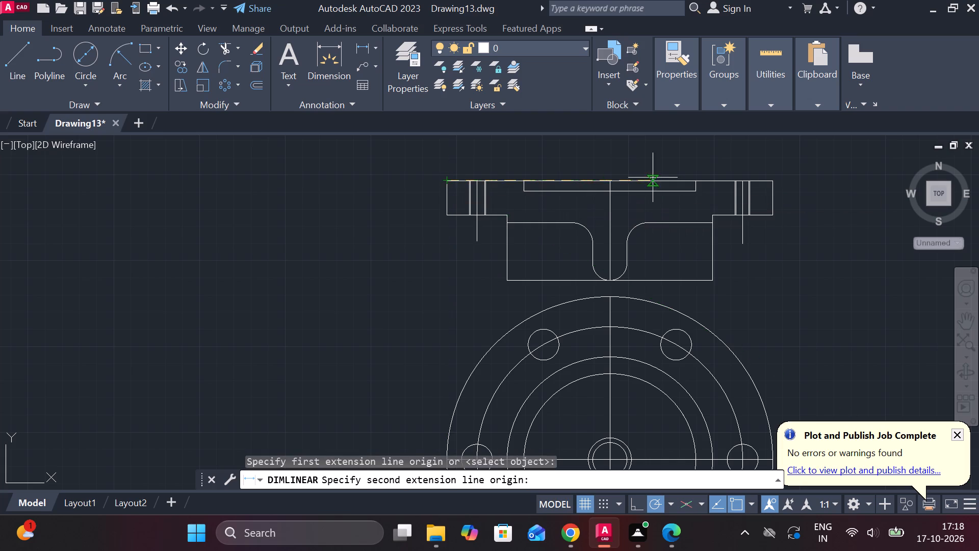
left_click(775, 184)
scroll(745, 167, "up", 2)
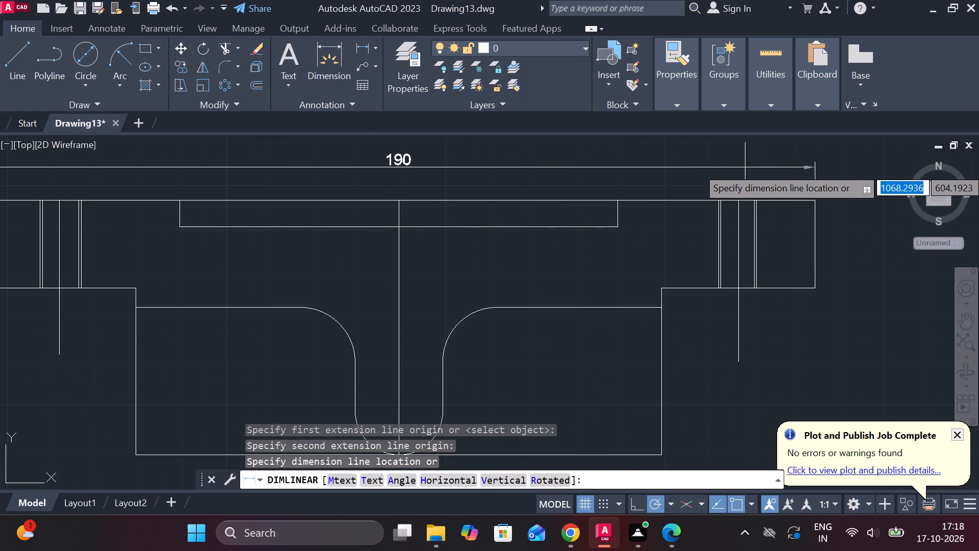
scroll(745, 167, "down", 2)
left_click(745, 167)
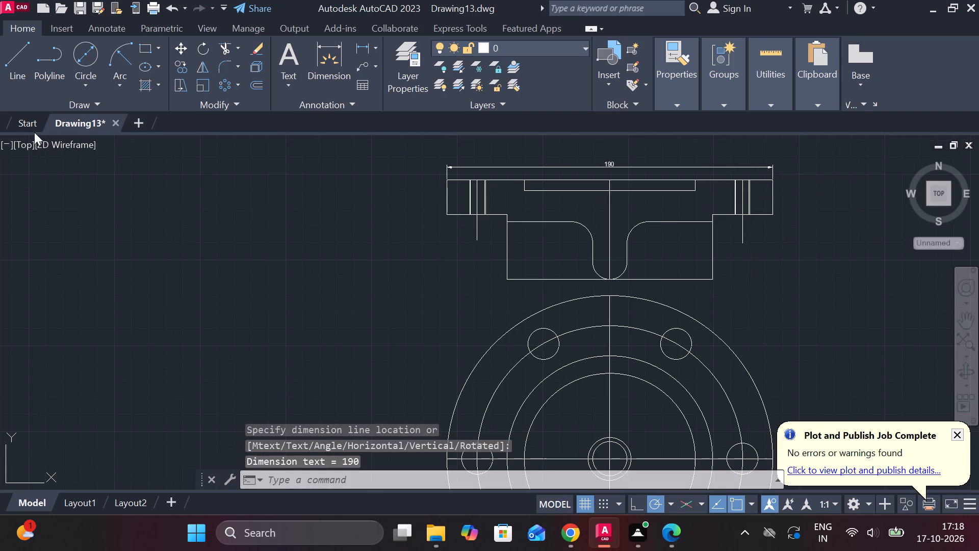
Add a linear dimension for the width of the section's shallow top recess, placed above the overall width dimension.
left_click(369, 43)
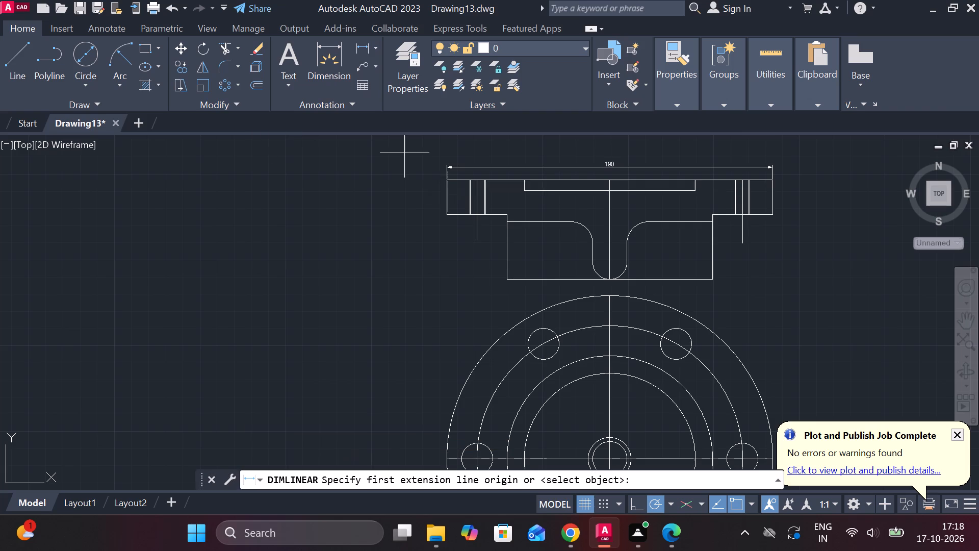
left_click(524, 182)
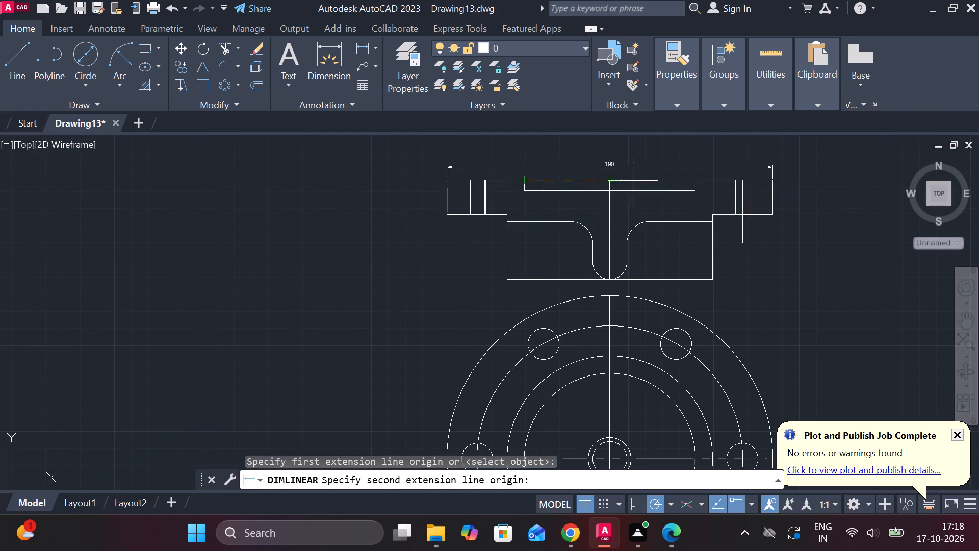
left_click(698, 180)
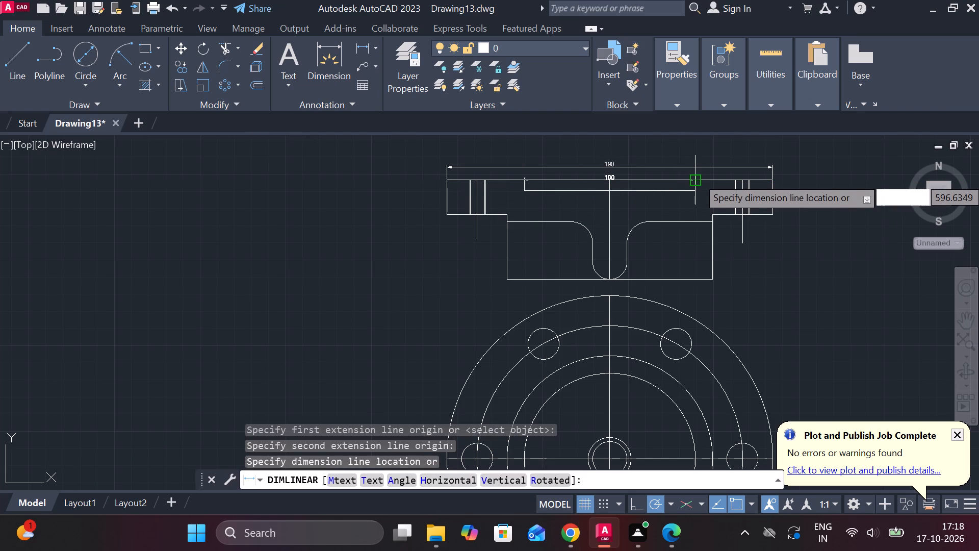
left_click(694, 148)
Add a vertical linear dimension for the flange thickness, placed outside the section's left edge.
scroll(693, 142, "down", 1)
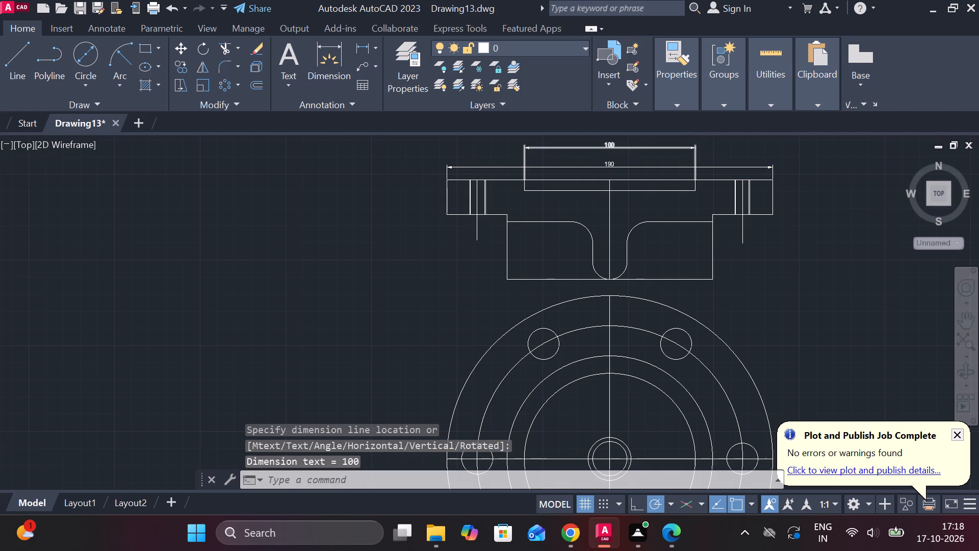
scroll(693, 142, "down", 1)
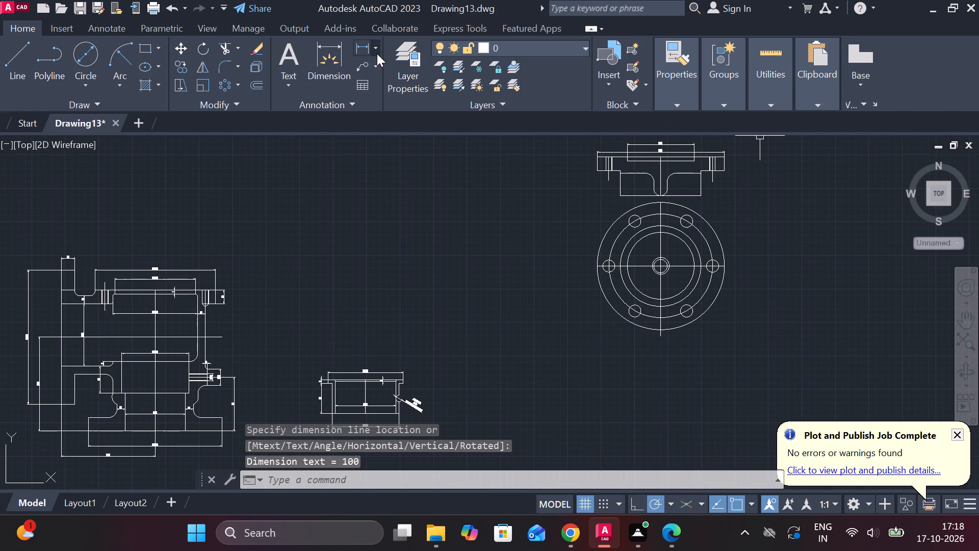
left_click(369, 49)
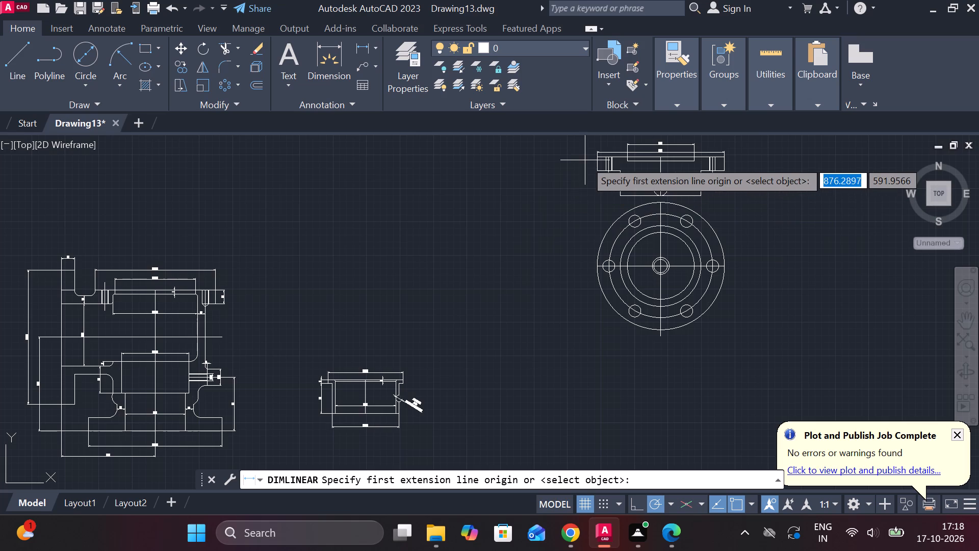
scroll(587, 160, "up", 2)
left_click(615, 158)
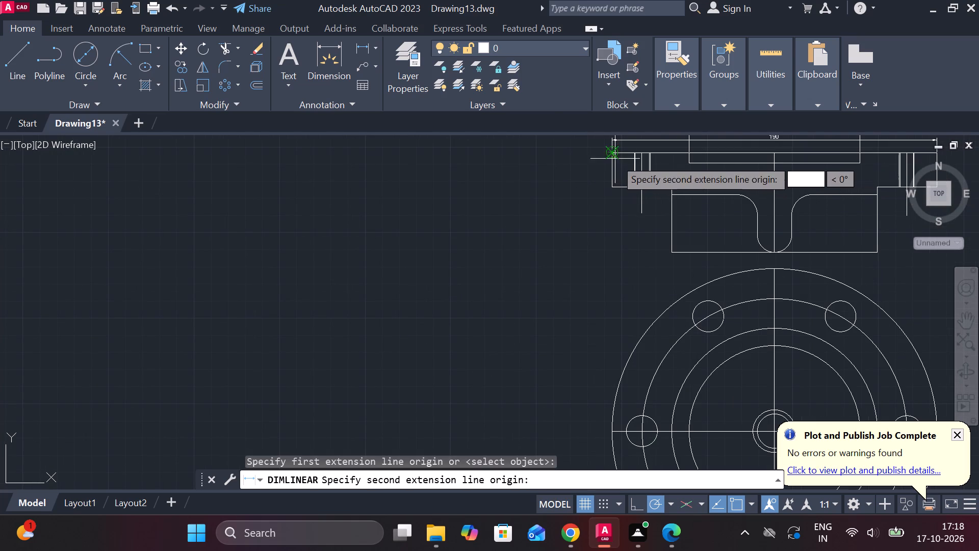
left_click(615, 187)
left_click(574, 190)
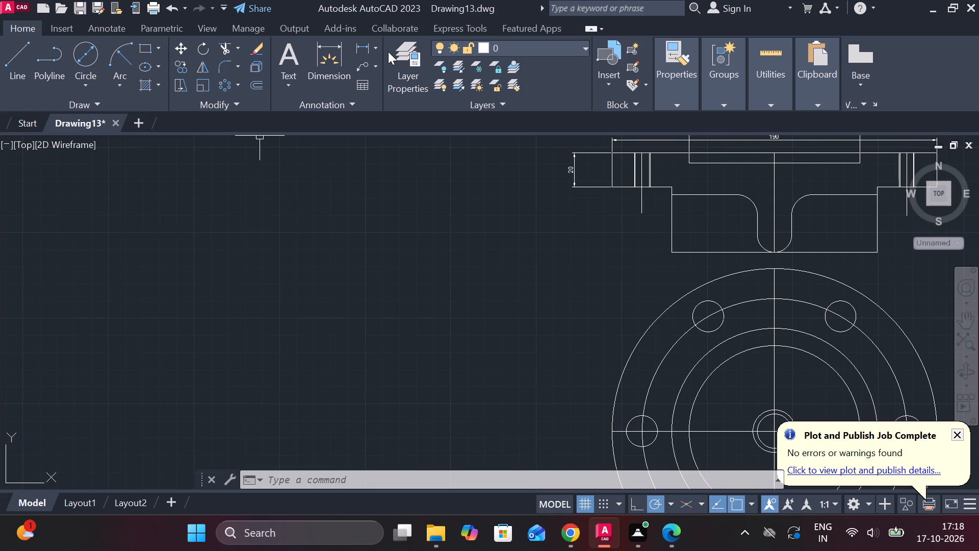
Add a linear dimension for the width of the narrow central round-bottomed slot, placed at the section view's bottom edge.
left_click(366, 49)
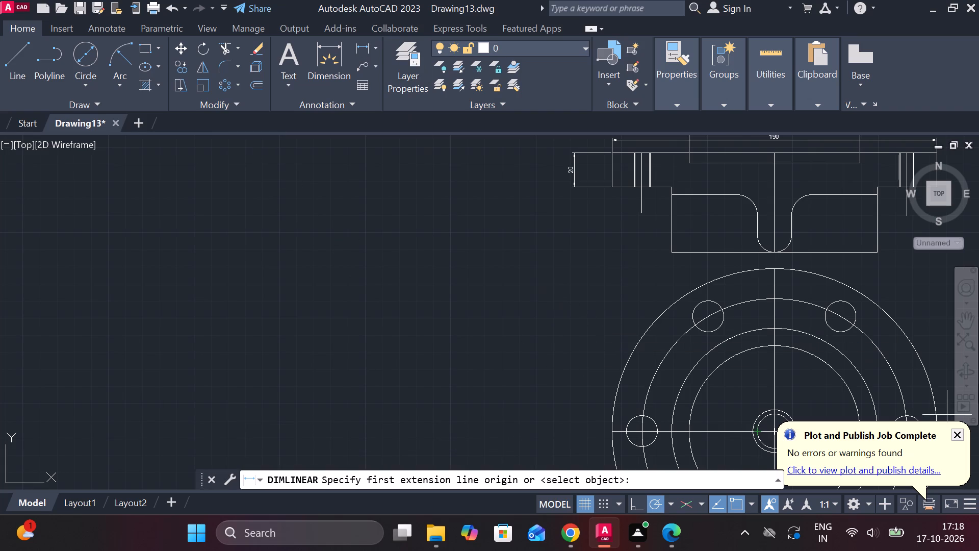
left_click(757, 237)
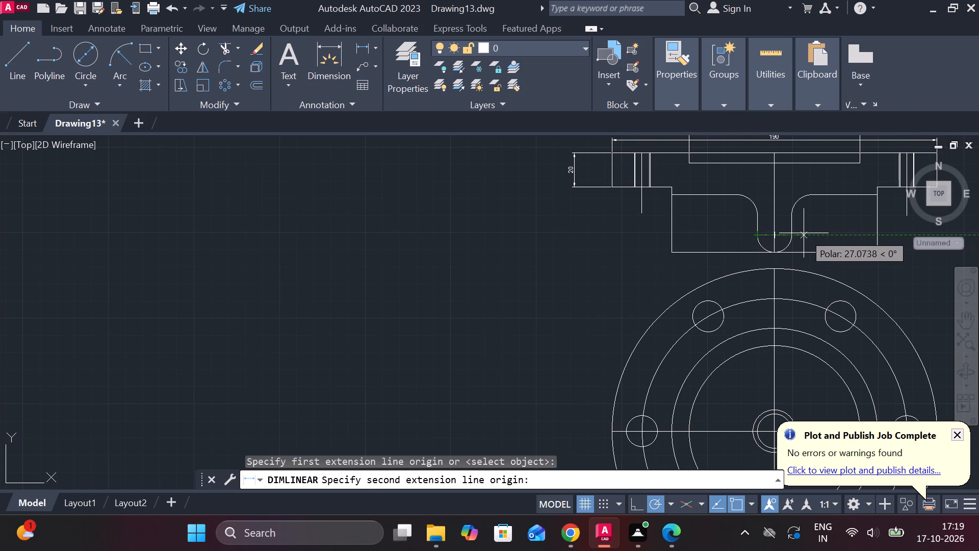
left_click(790, 234)
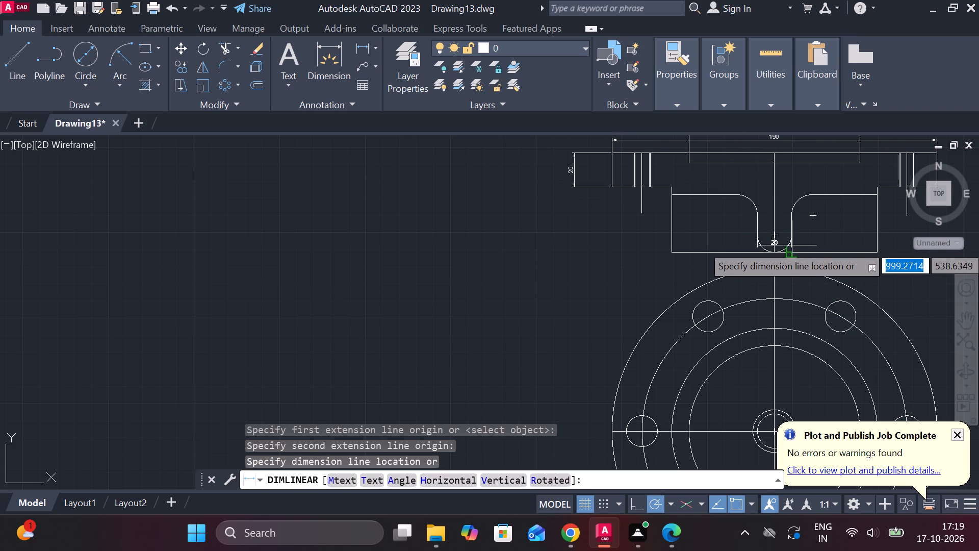
left_click(792, 245)
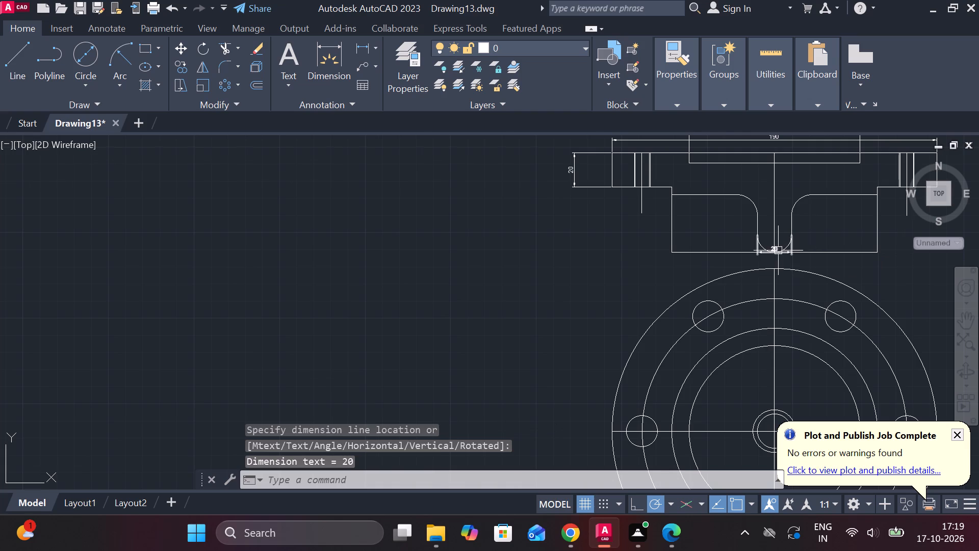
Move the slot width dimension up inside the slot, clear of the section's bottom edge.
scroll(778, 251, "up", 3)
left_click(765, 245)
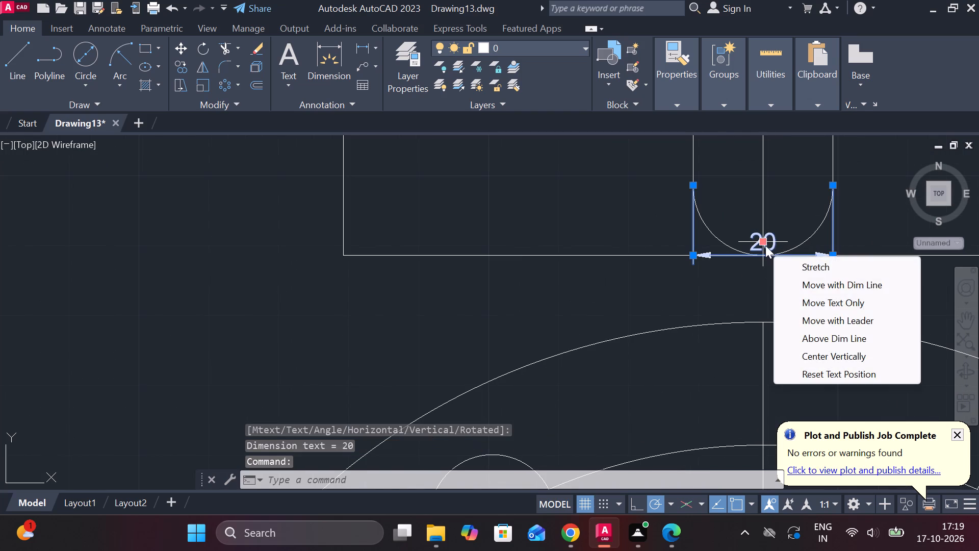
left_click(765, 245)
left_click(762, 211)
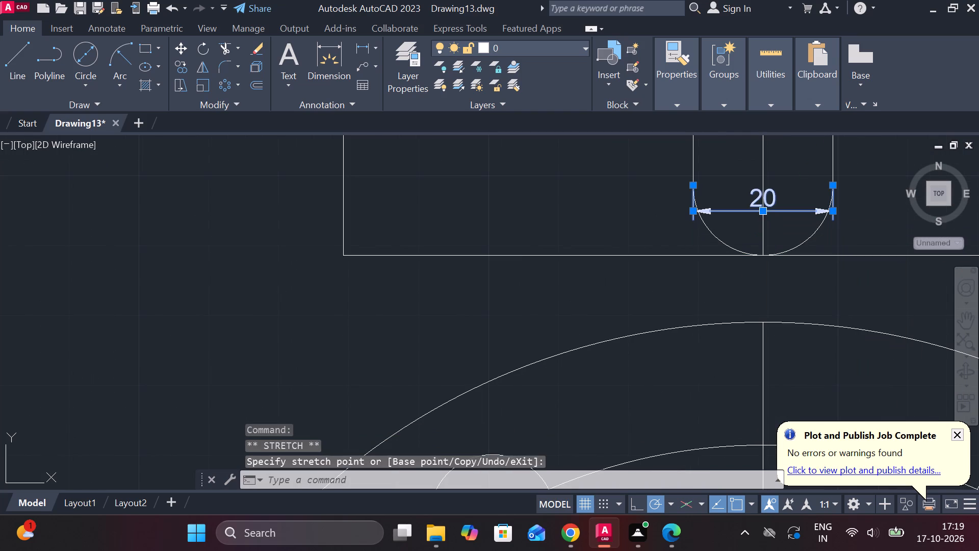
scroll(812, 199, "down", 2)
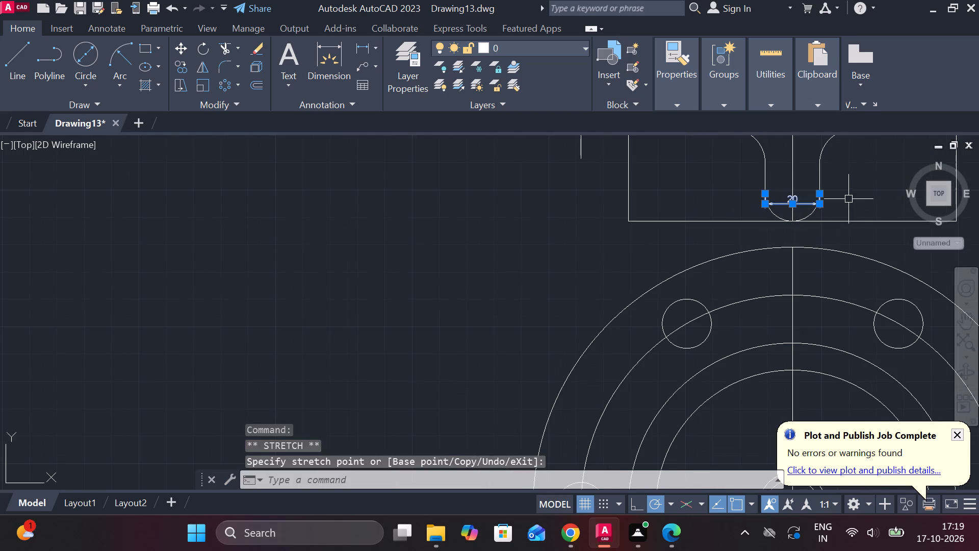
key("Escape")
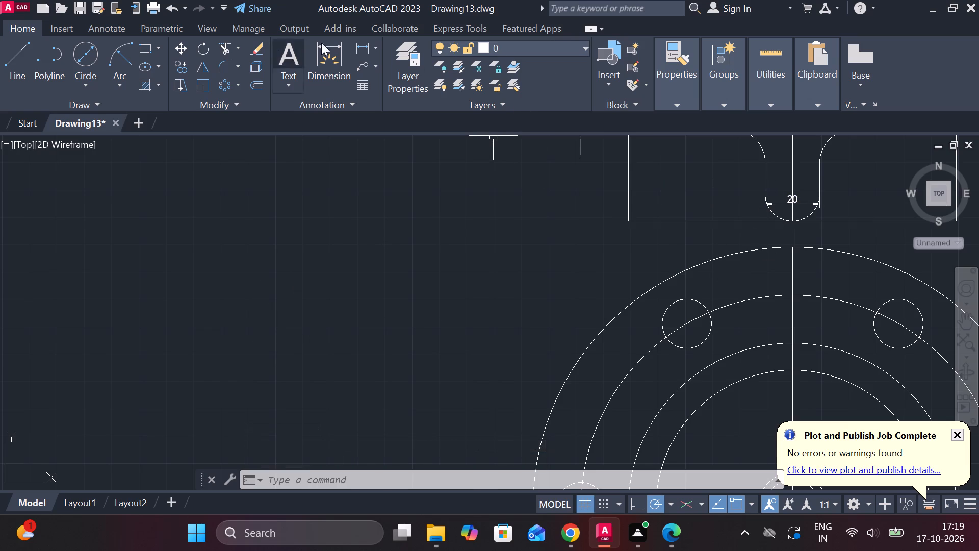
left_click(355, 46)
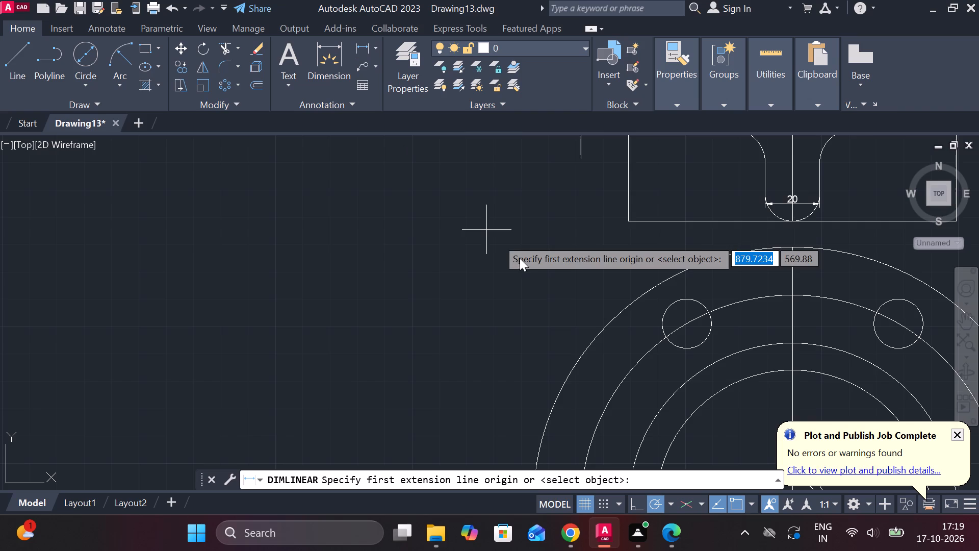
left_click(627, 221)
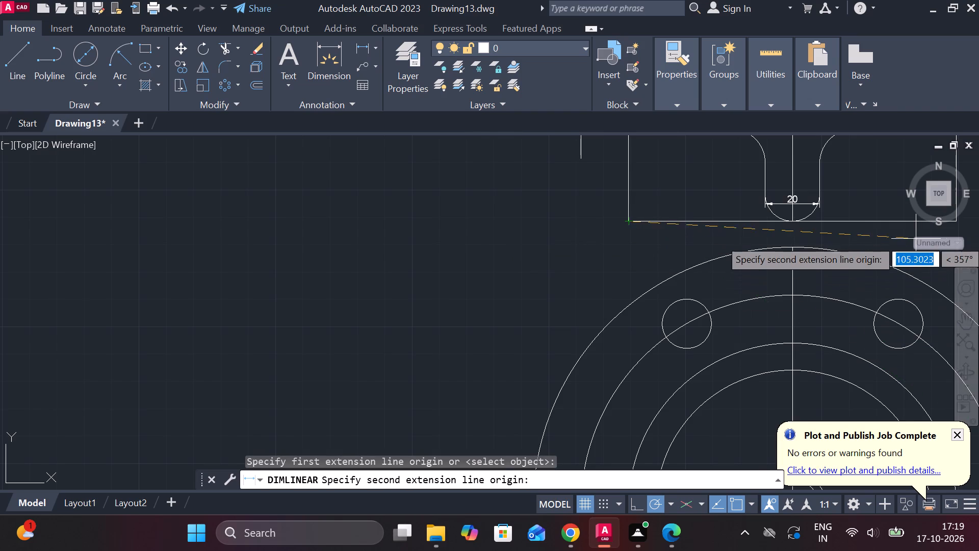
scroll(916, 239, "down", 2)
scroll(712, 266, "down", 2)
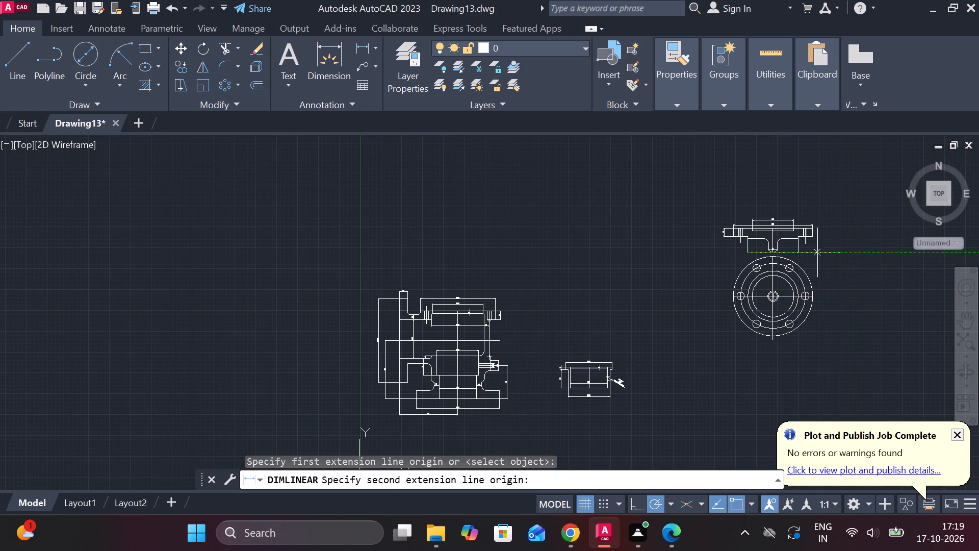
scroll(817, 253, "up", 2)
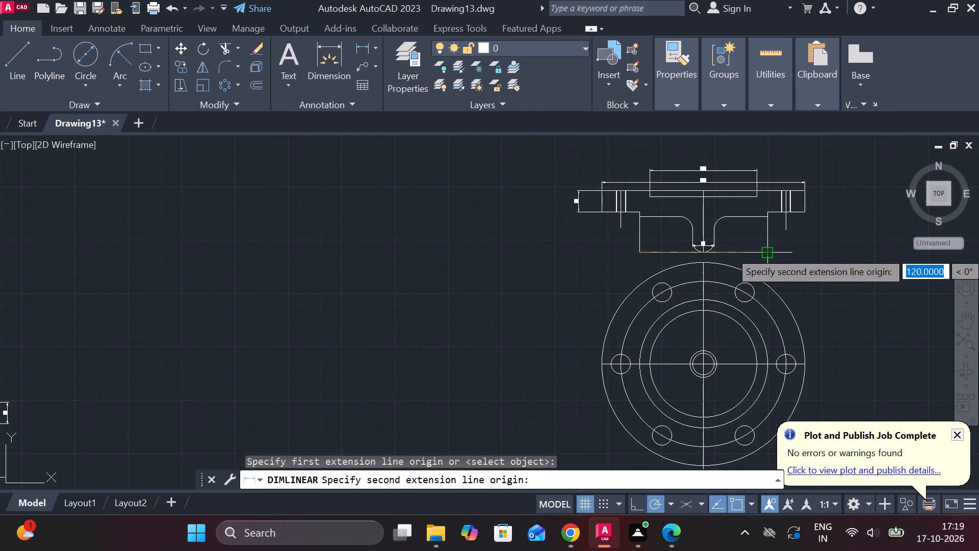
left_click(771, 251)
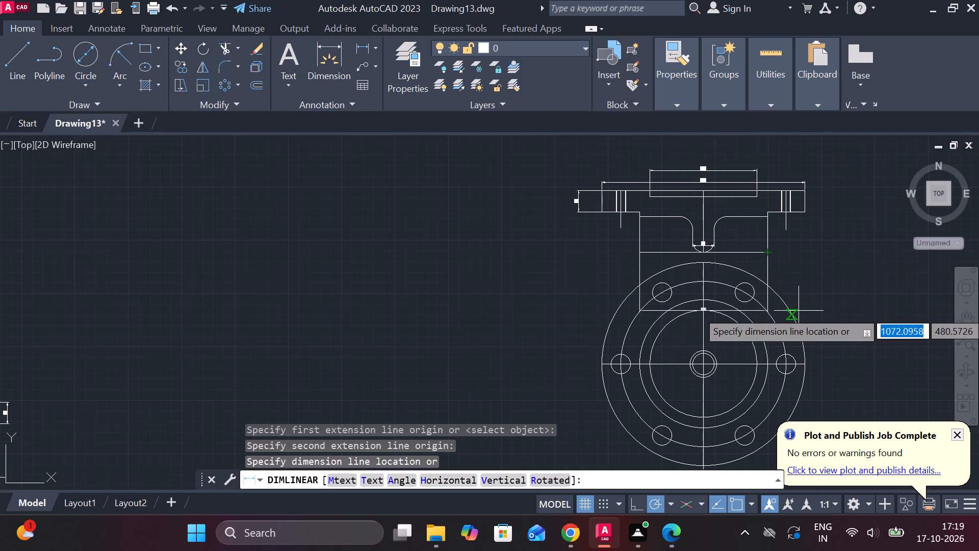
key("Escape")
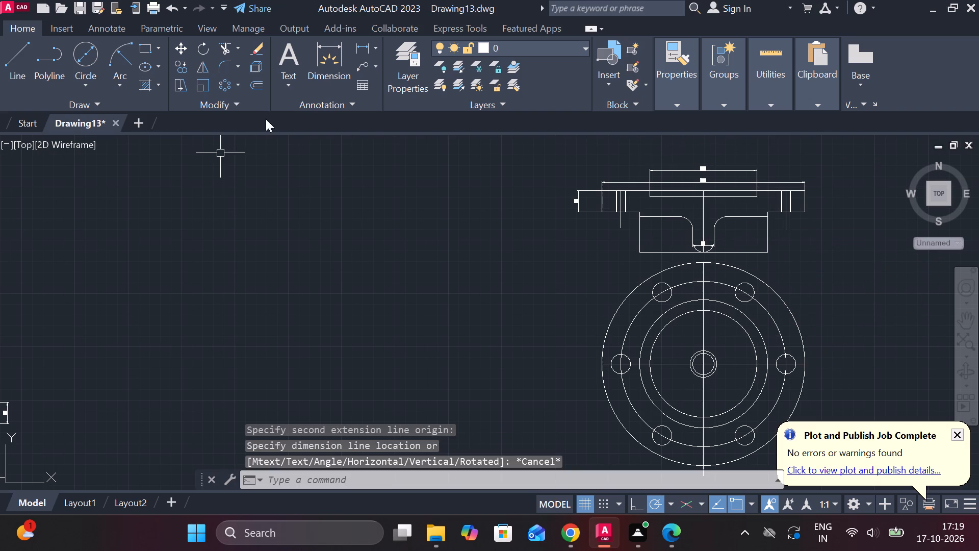
Move the third part's whole section view with its dimensions straight up, widening the gap above the circular view.
left_click(548, 151)
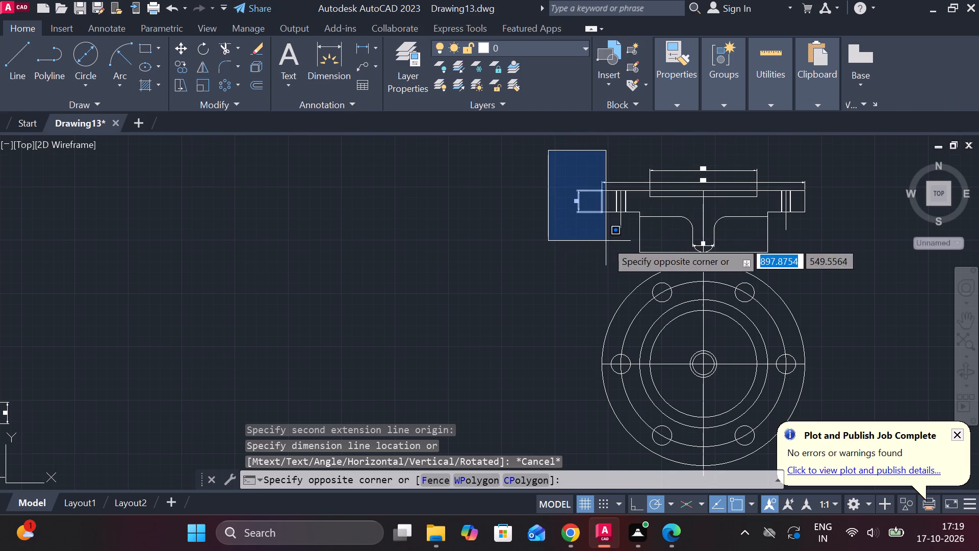
left_click(835, 258)
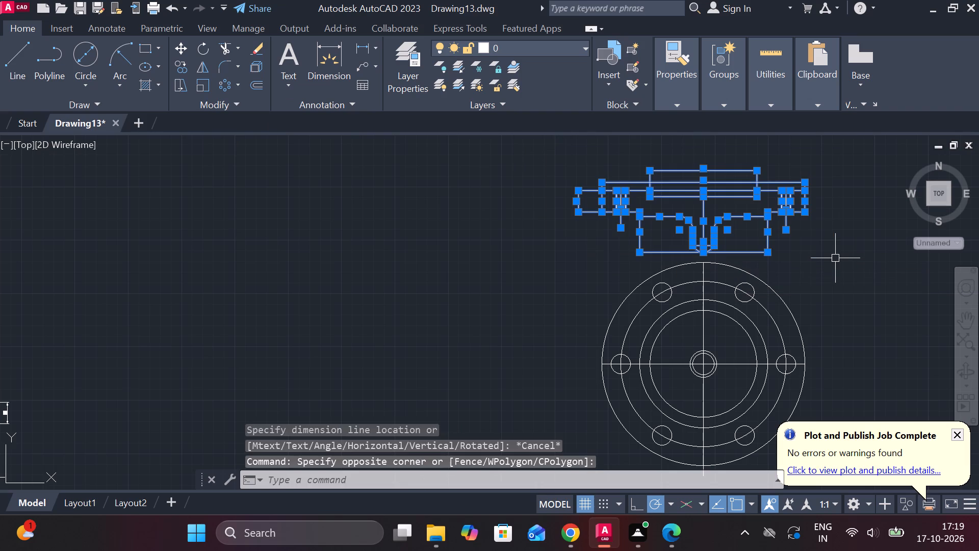
left_click(706, 209)
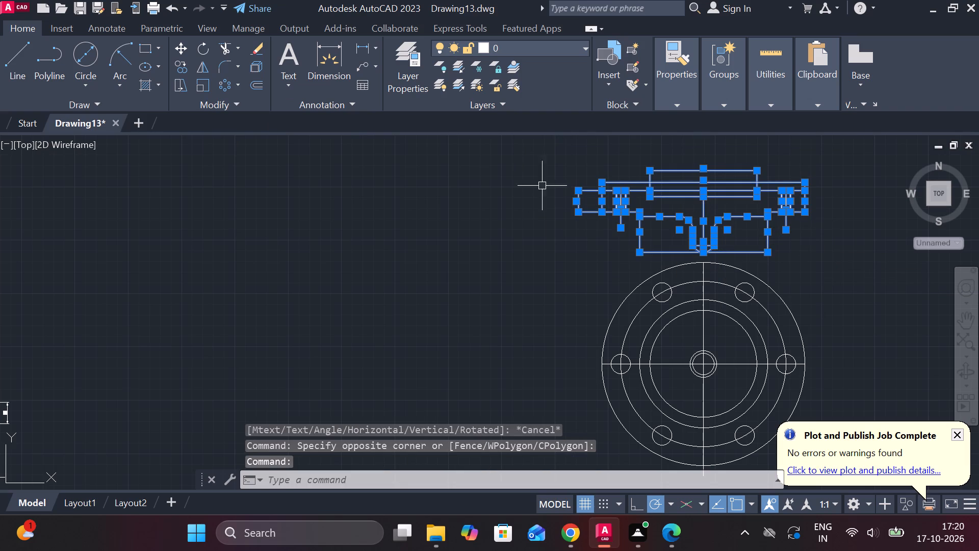
left_click(178, 48)
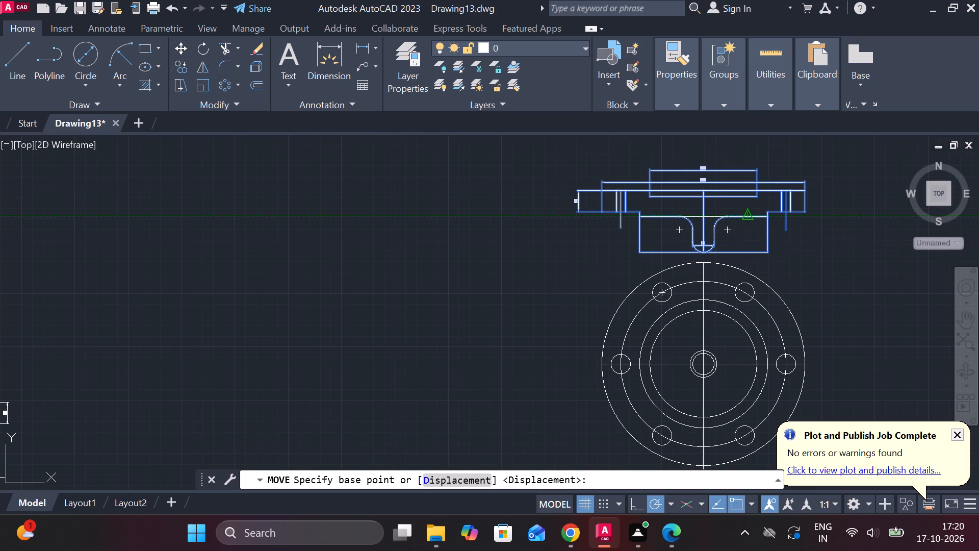
left_click(704, 215)
left_click(703, 201)
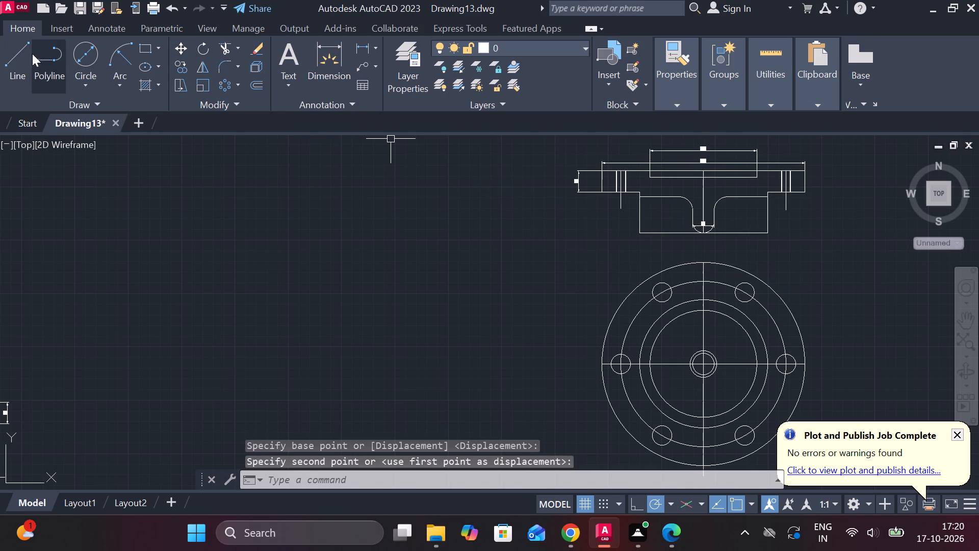
Add a linear dimension for the width of the section's bottom edge, placed between the section and circular views.
left_click(362, 44)
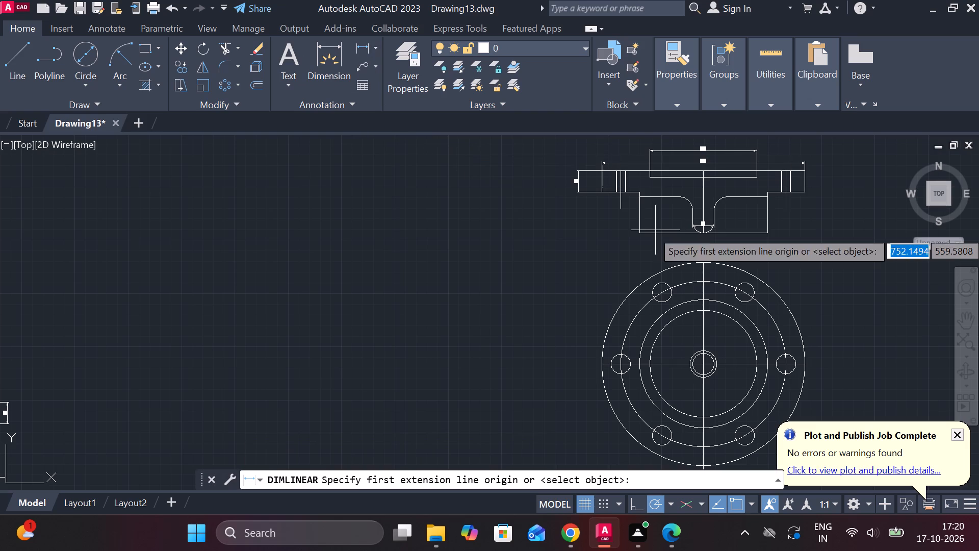
left_click(643, 232)
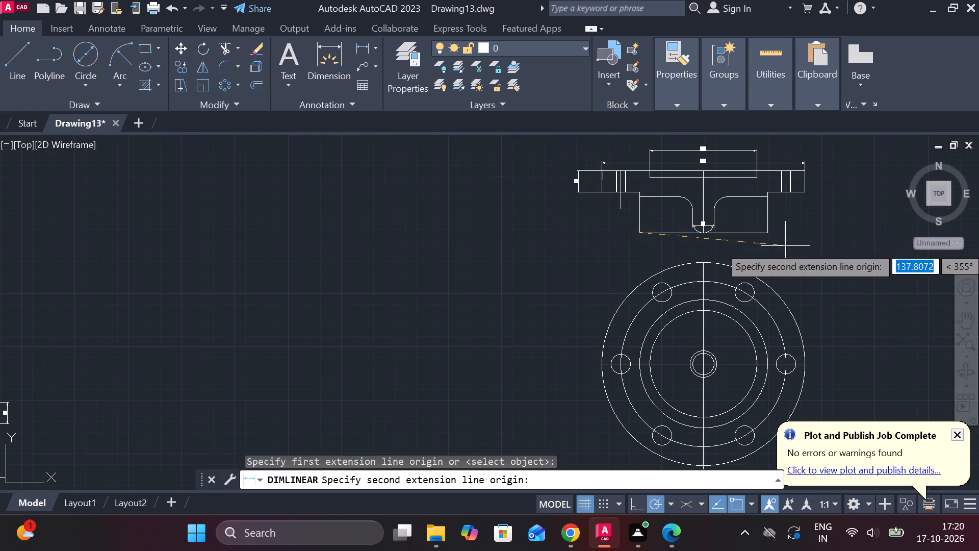
left_click(767, 233)
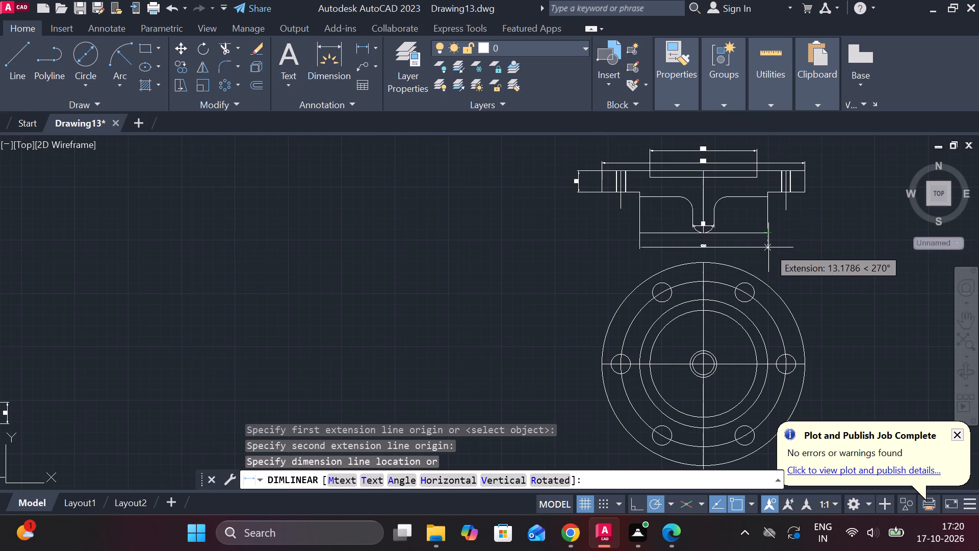
left_click(768, 256)
Move the slot width dimension below the section's bottom edge, just above the bottom width dimension.
scroll(729, 233, "up", 2)
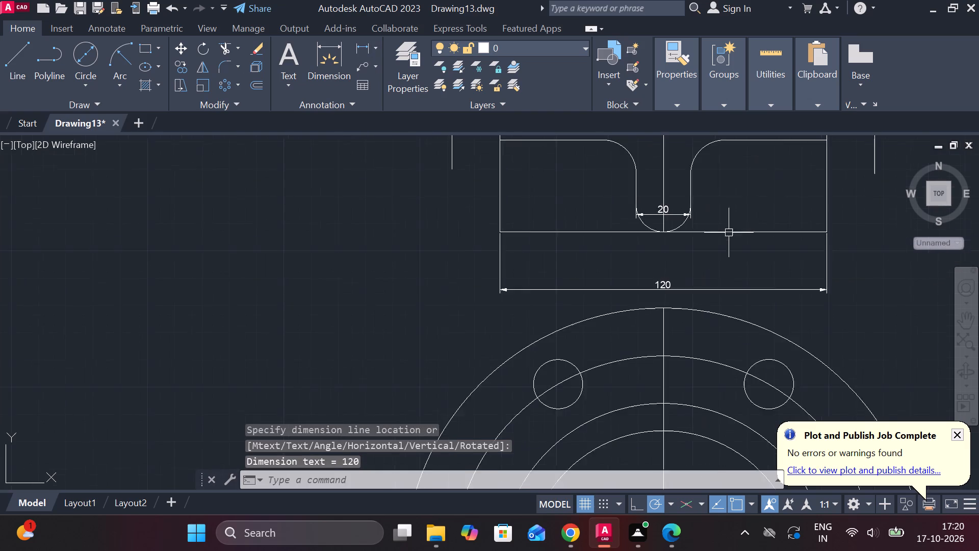
scroll(729, 233, "up", 1)
left_click(628, 201)
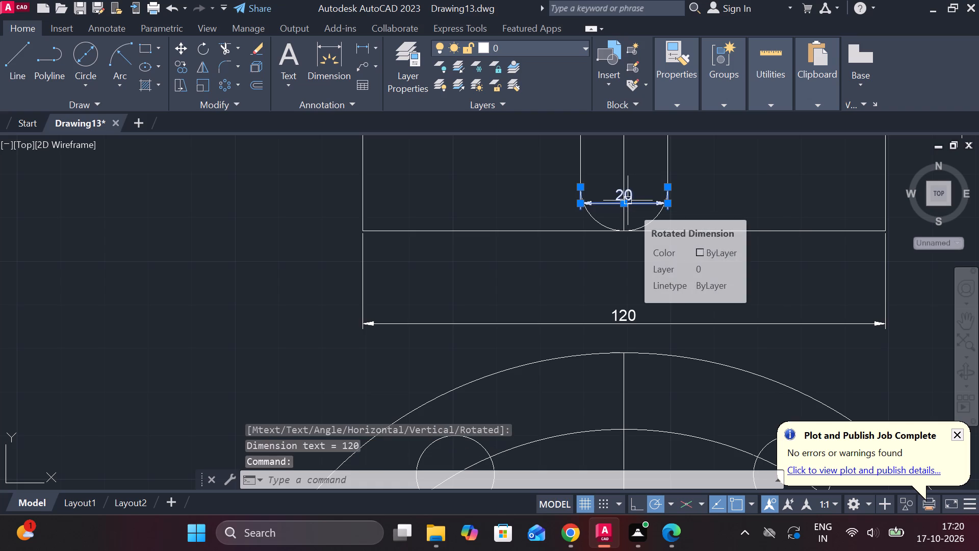
left_click(626, 201)
left_click(623, 272)
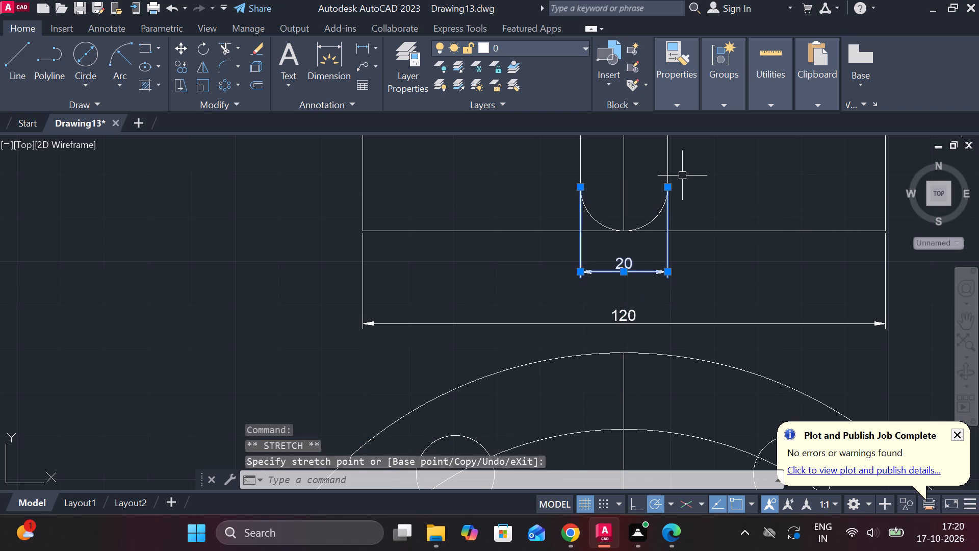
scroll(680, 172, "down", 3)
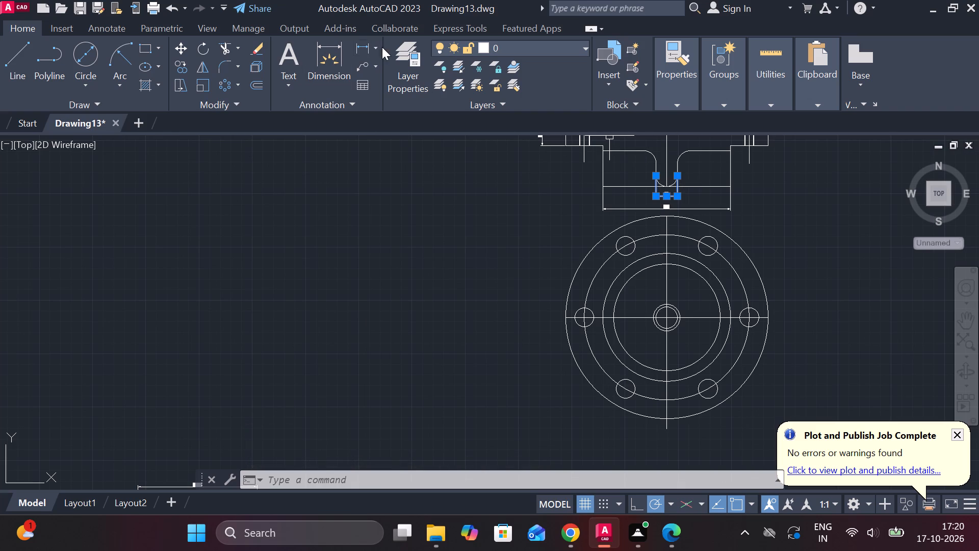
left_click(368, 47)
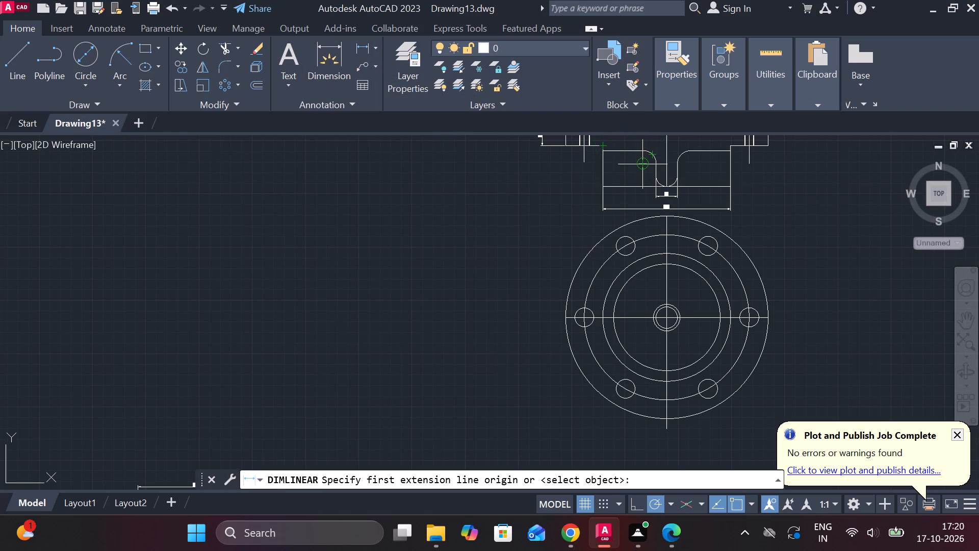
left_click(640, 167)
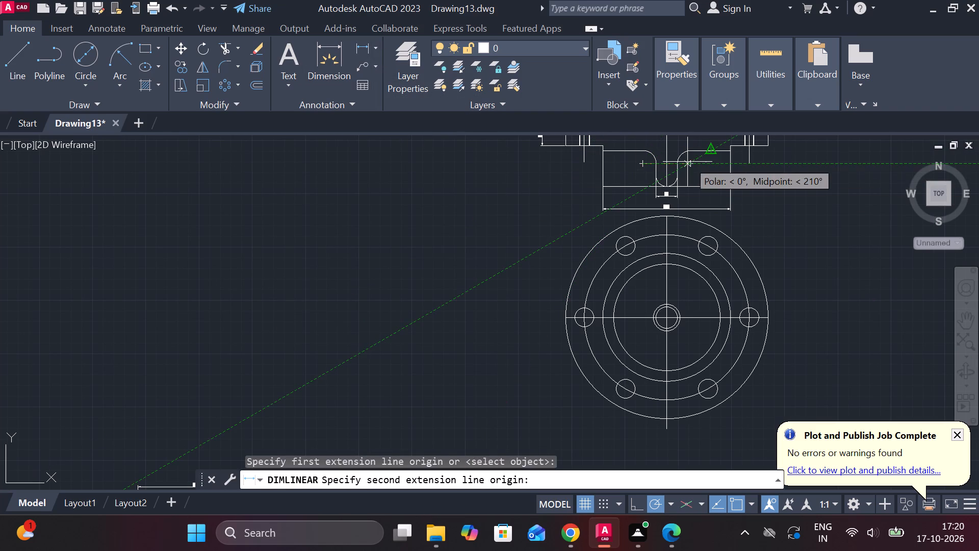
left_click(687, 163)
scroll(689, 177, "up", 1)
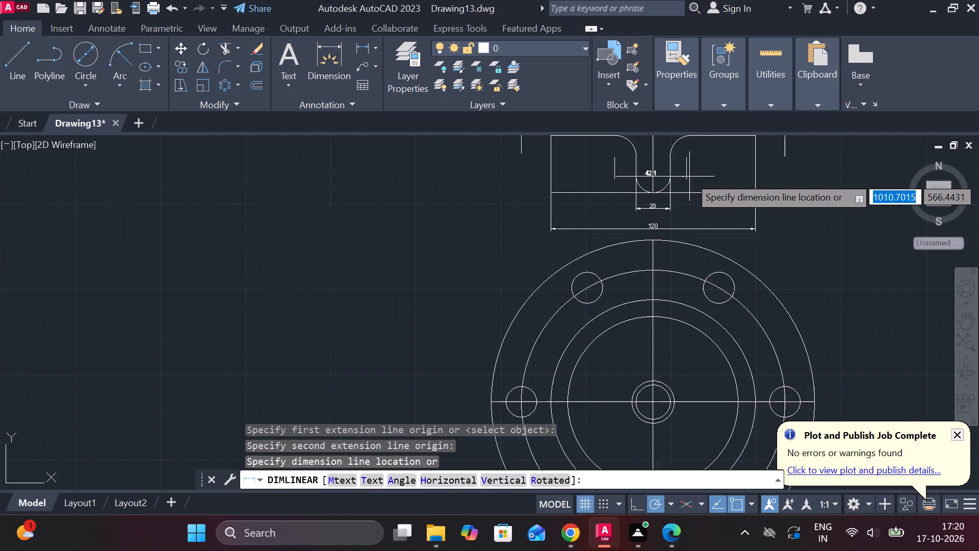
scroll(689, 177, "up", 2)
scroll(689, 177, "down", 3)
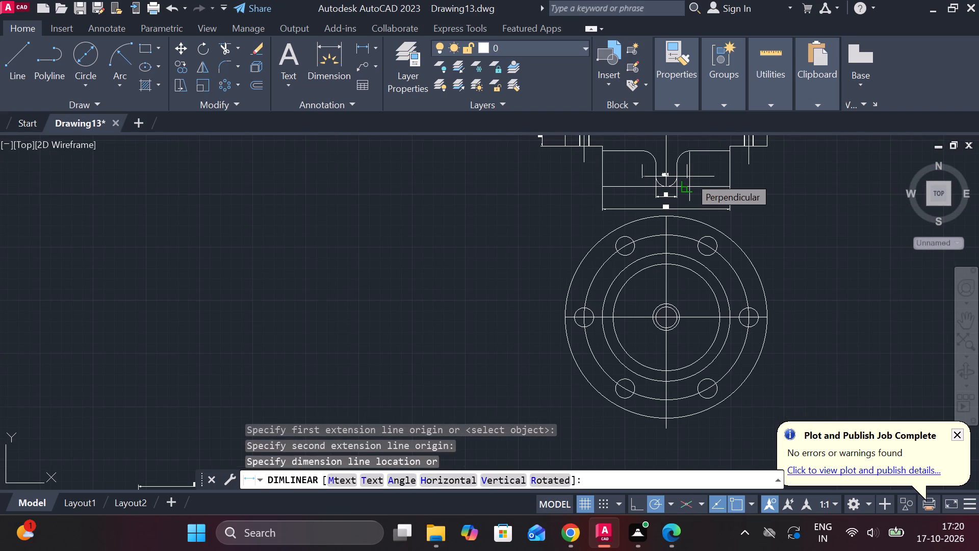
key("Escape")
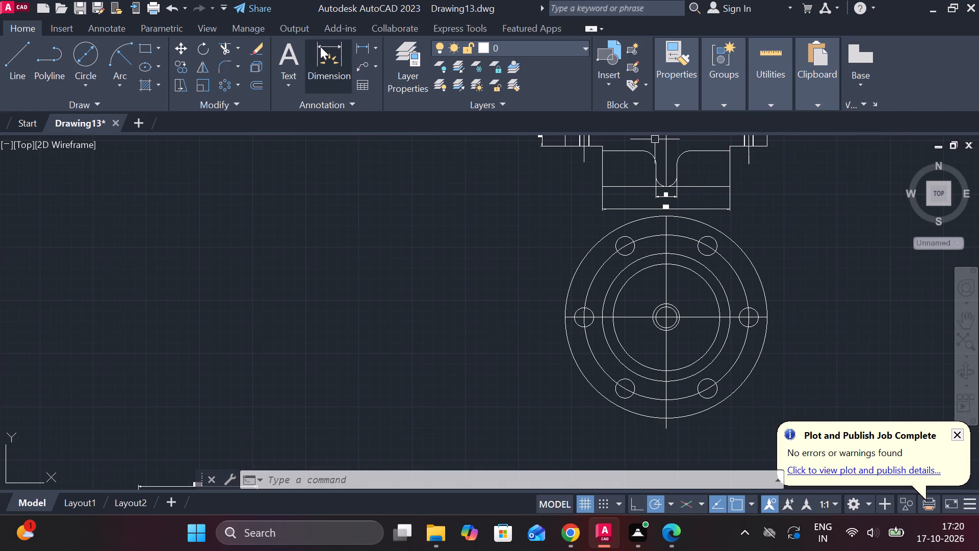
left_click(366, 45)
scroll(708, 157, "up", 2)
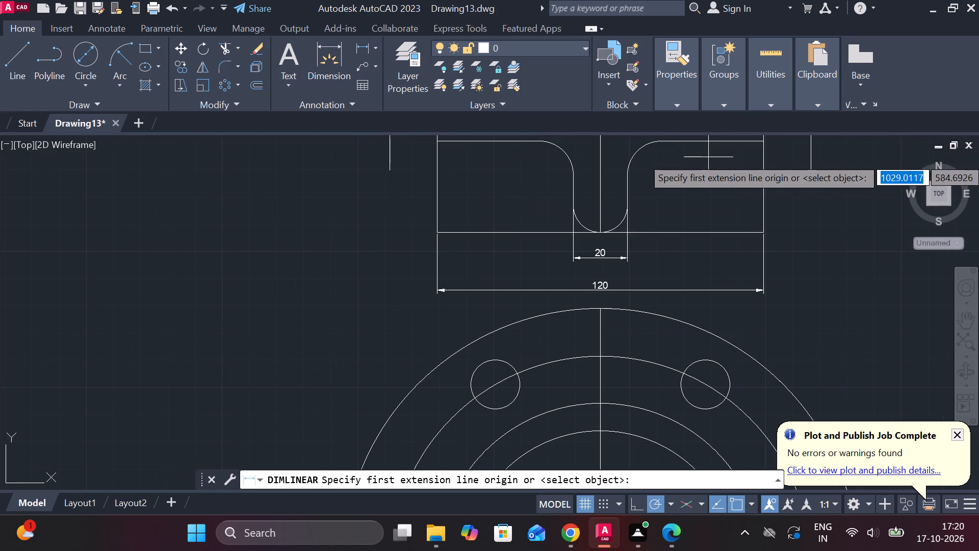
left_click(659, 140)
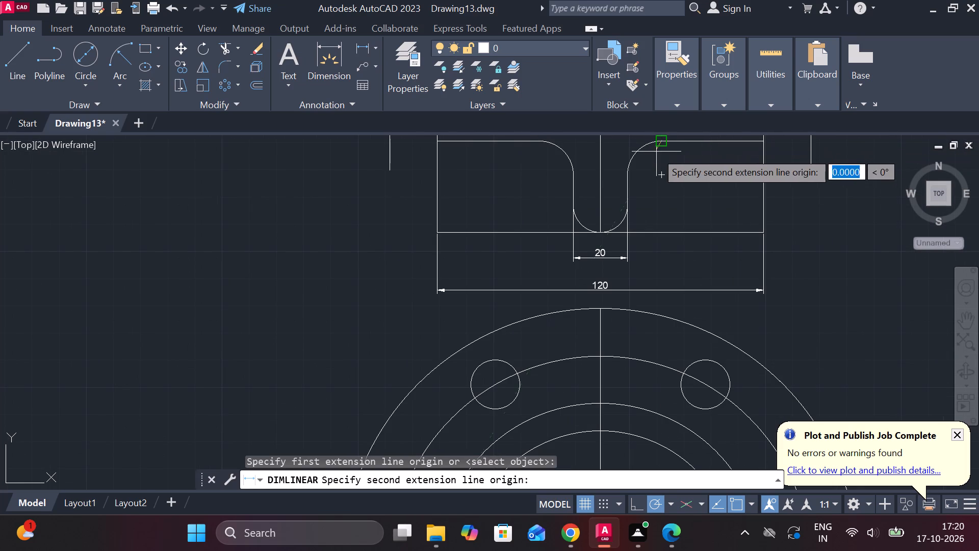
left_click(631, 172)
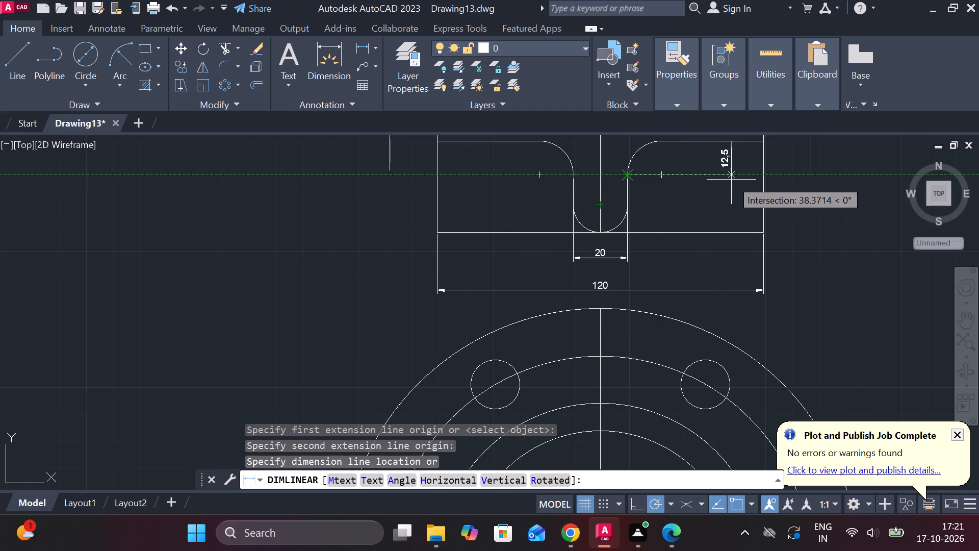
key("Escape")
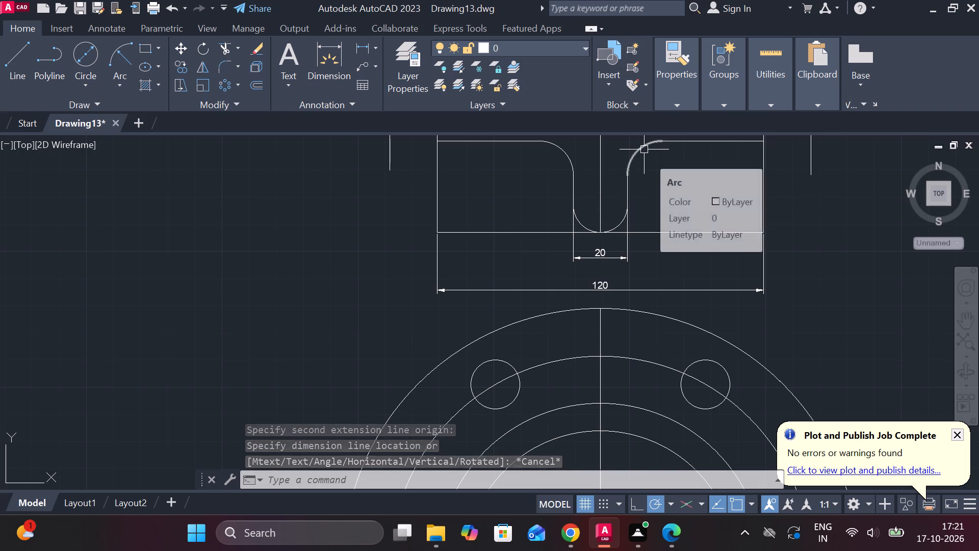
Draw a horizontal line across the section's central slot at the centre height of its rounded bottom, overhanging both slot sides.
scroll(671, 194, "down", 2)
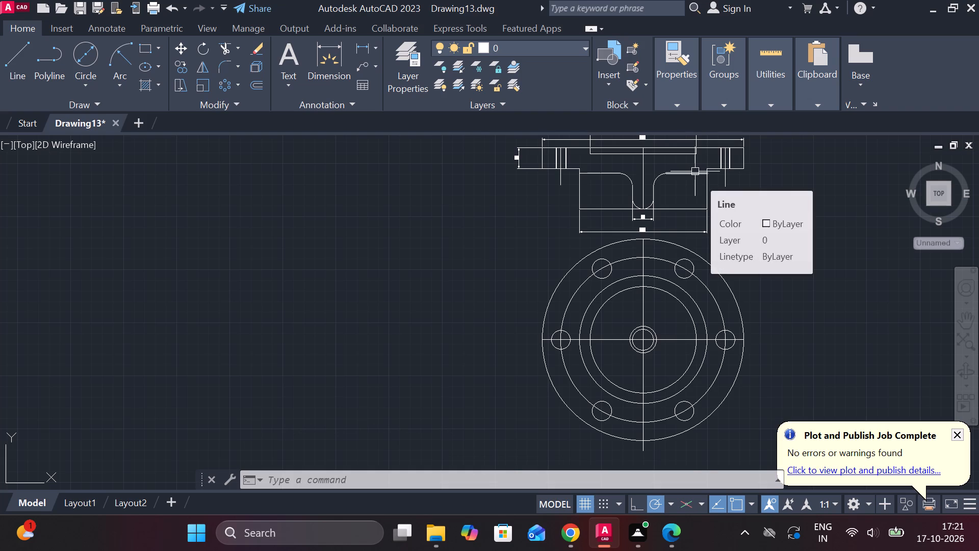
scroll(695, 171, "up", 3)
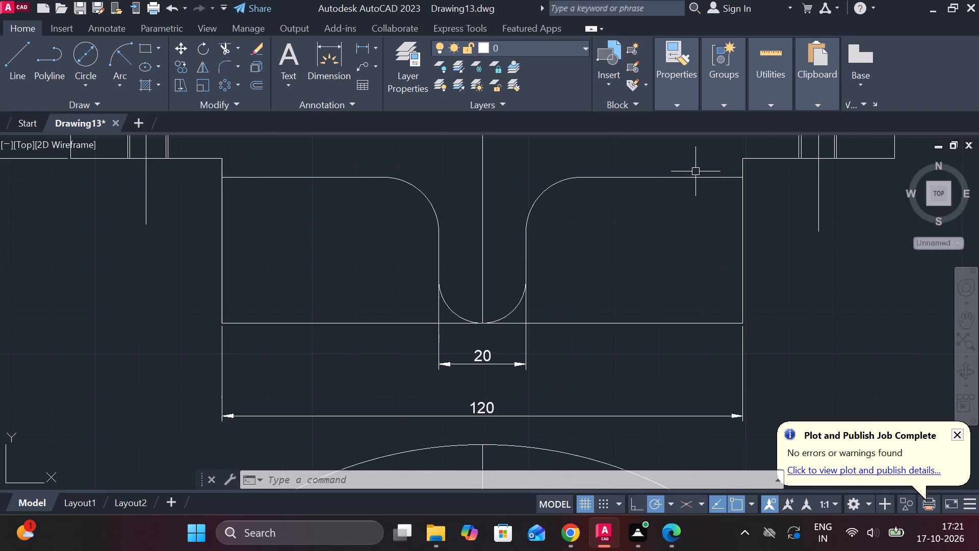
scroll(443, 263, "up", 2)
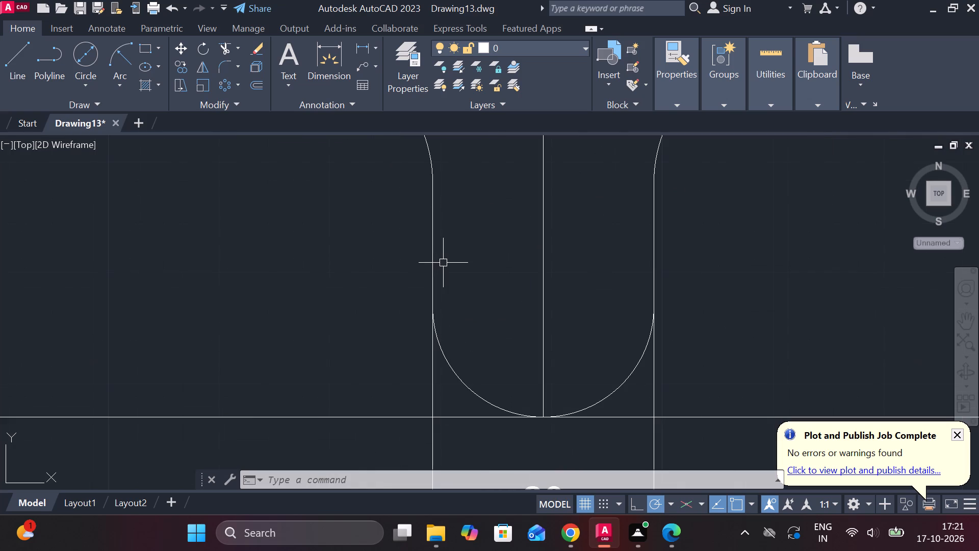
left_click(18, 55)
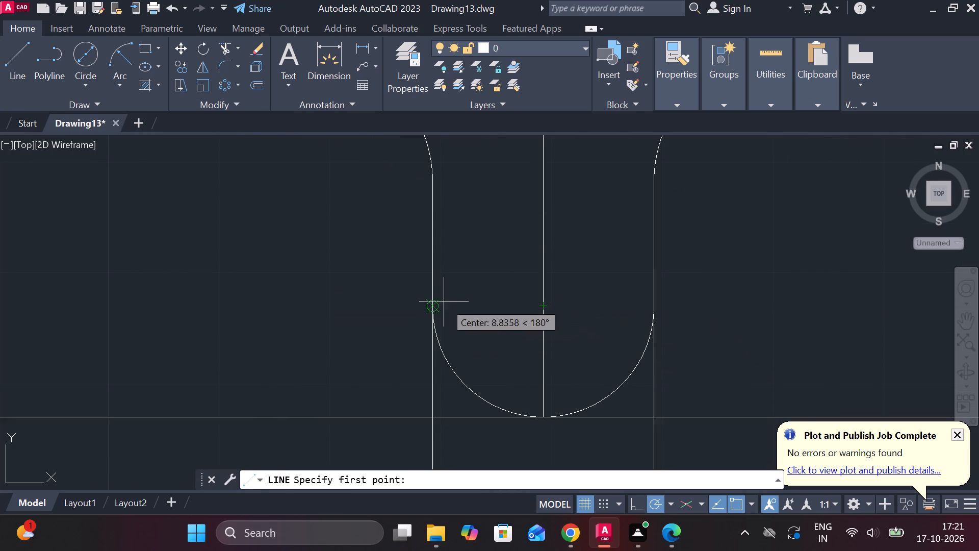
left_click(389, 306)
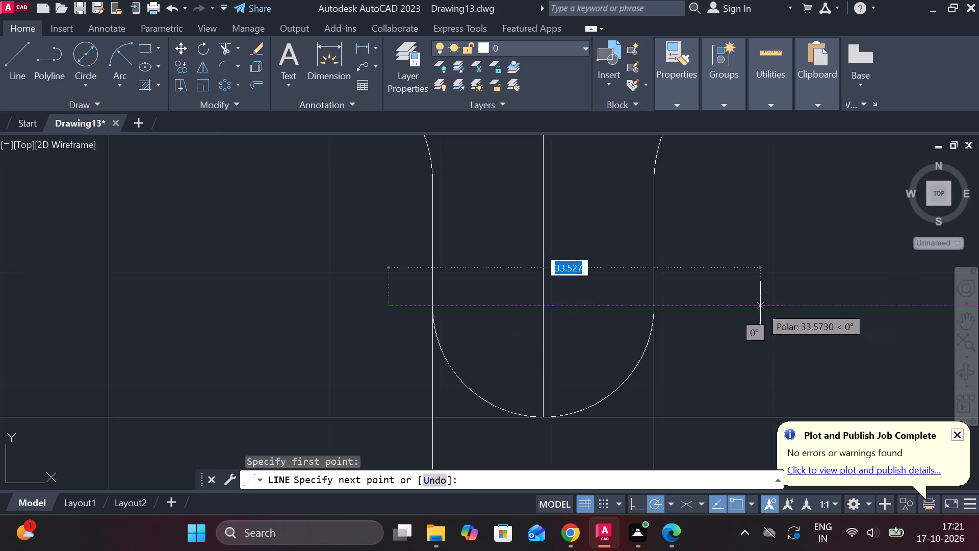
left_click(706, 308)
scroll(733, 267, "down", 3)
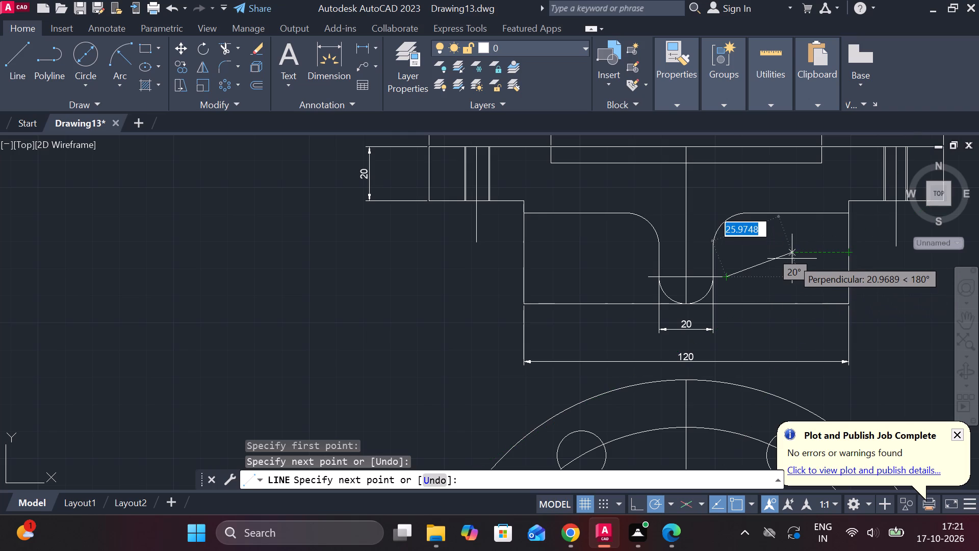
key("Escape")
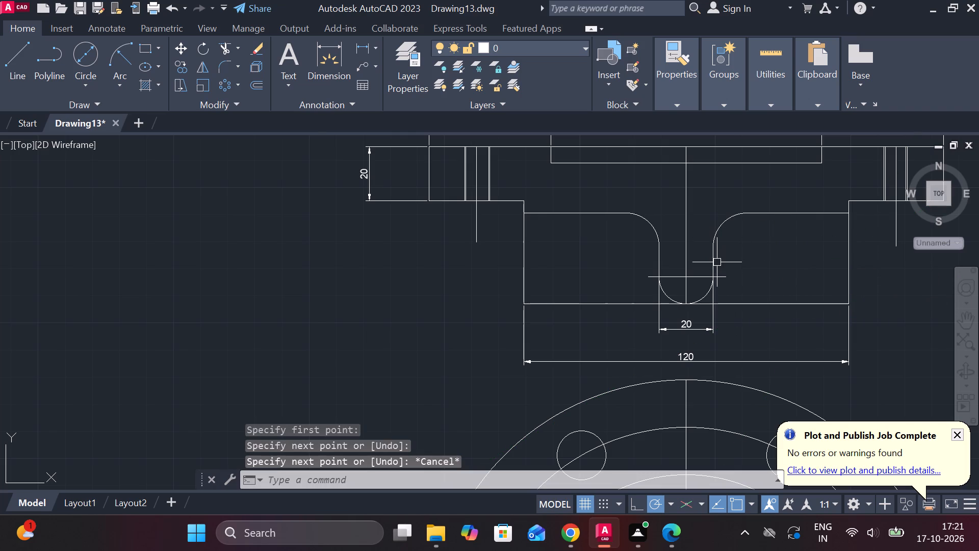
Erase the fillet arc and the straight vertical side line on the right side of the central slot.
left_click(717, 234)
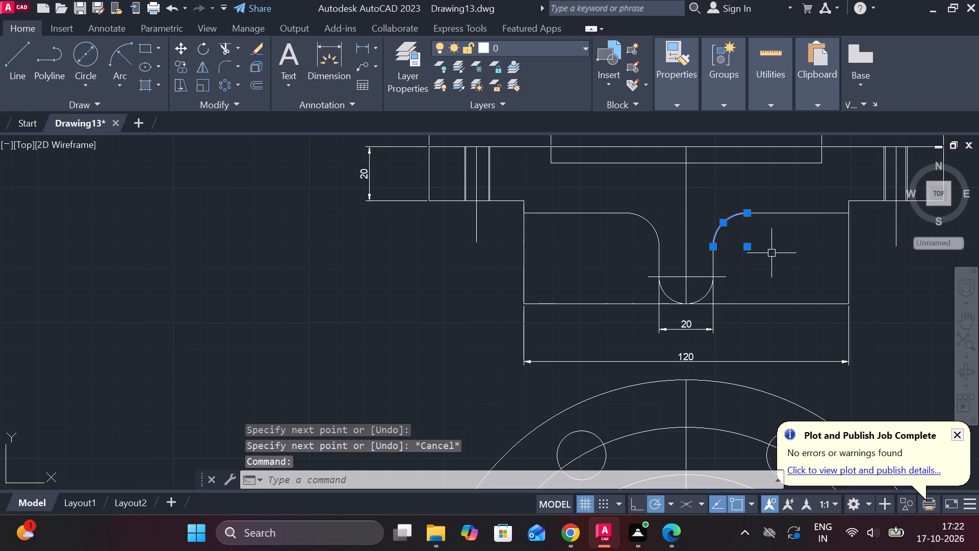
key("Delete")
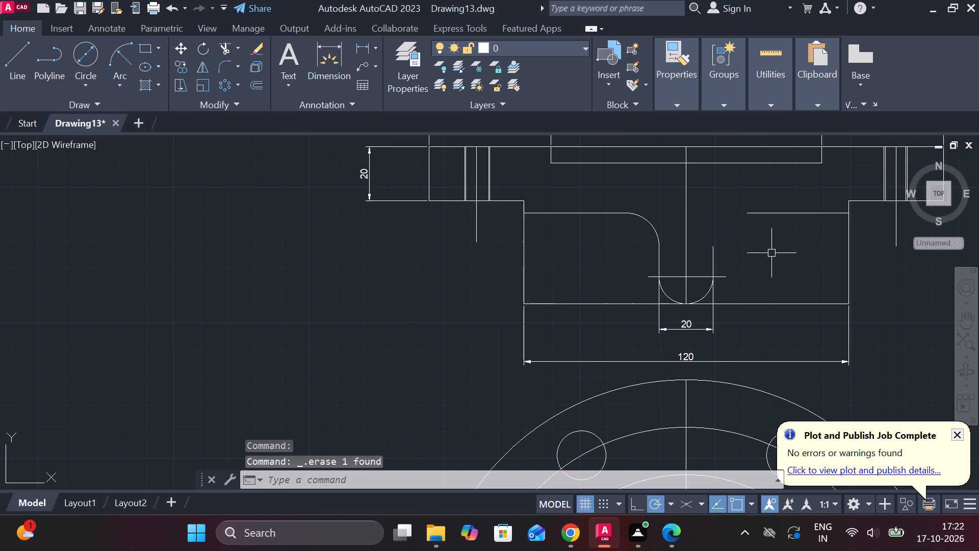
left_click(714, 265)
key("Delete")
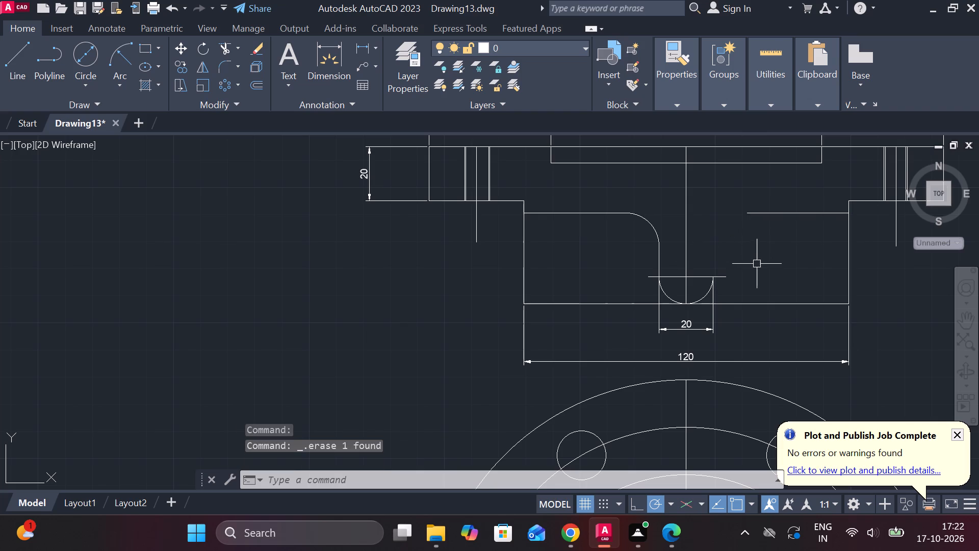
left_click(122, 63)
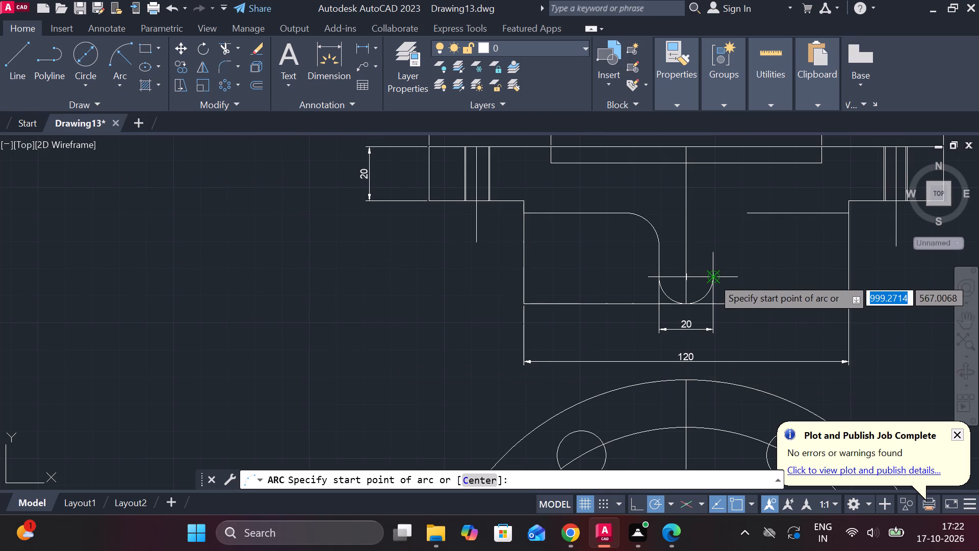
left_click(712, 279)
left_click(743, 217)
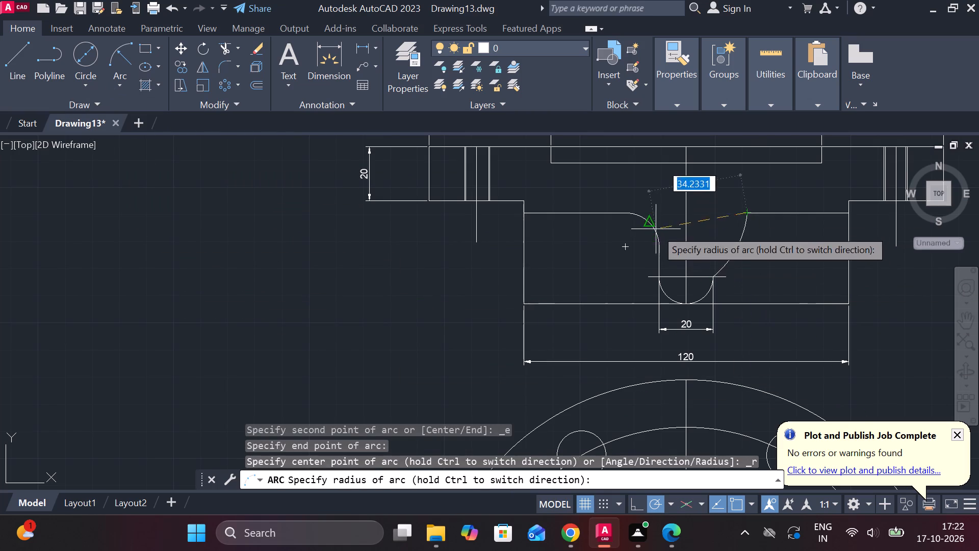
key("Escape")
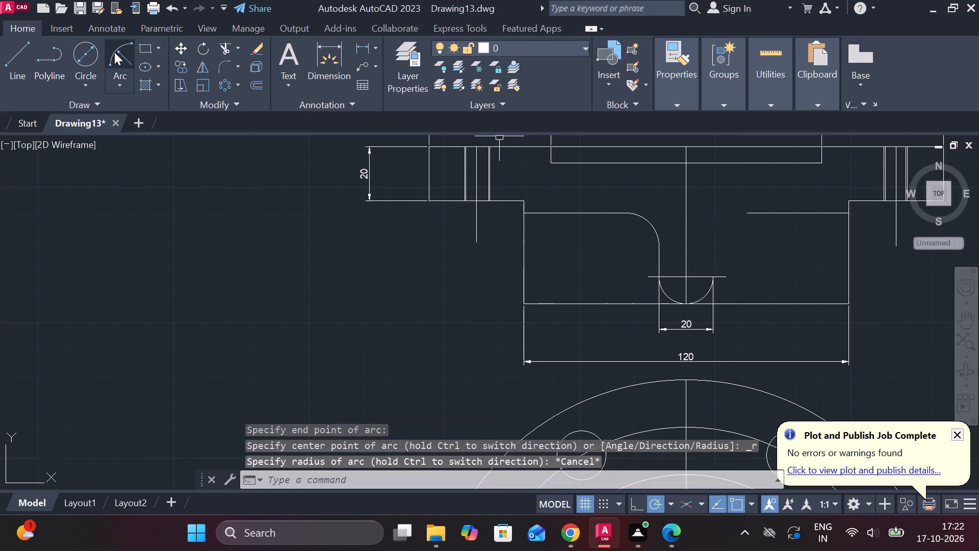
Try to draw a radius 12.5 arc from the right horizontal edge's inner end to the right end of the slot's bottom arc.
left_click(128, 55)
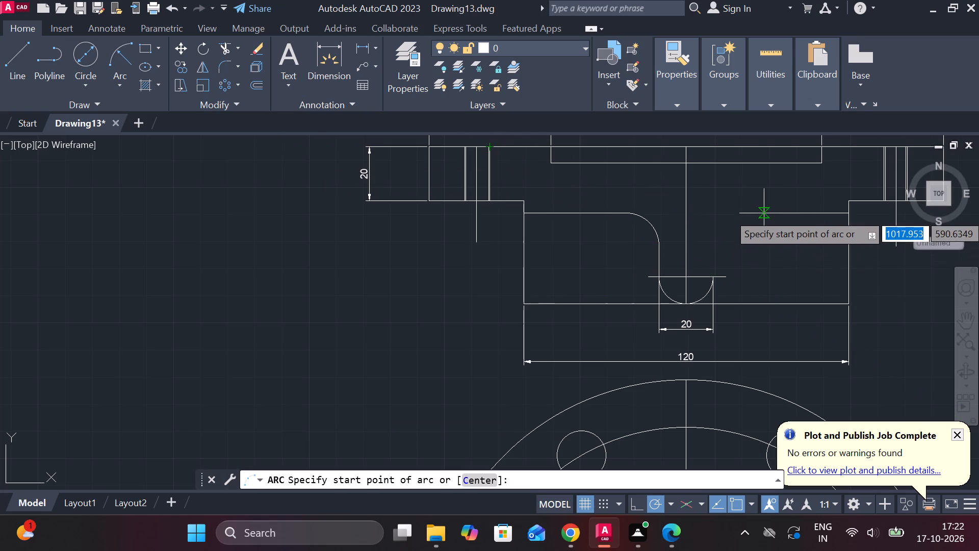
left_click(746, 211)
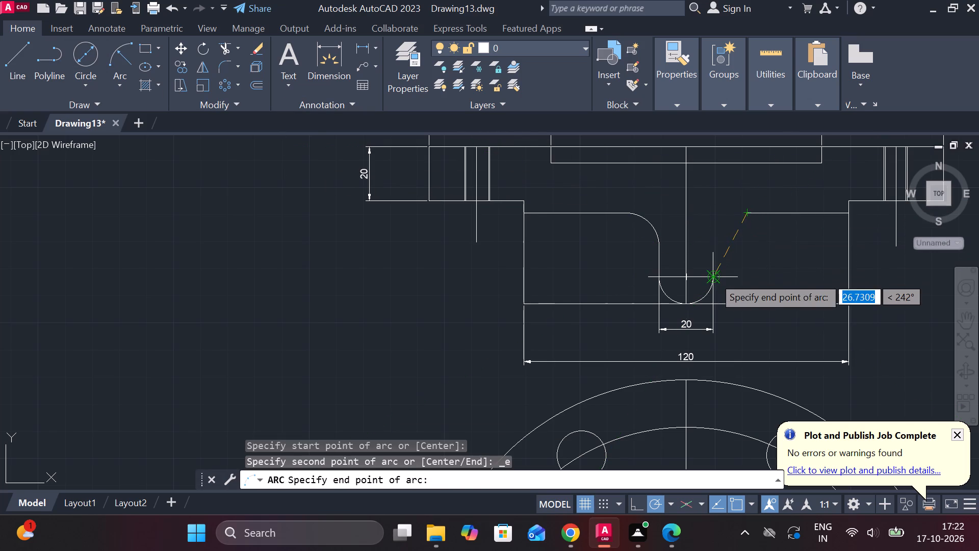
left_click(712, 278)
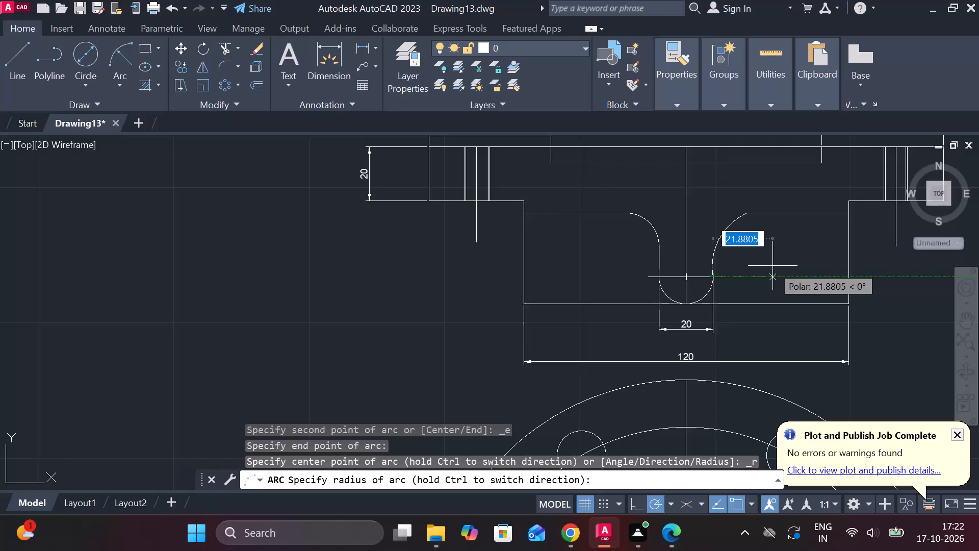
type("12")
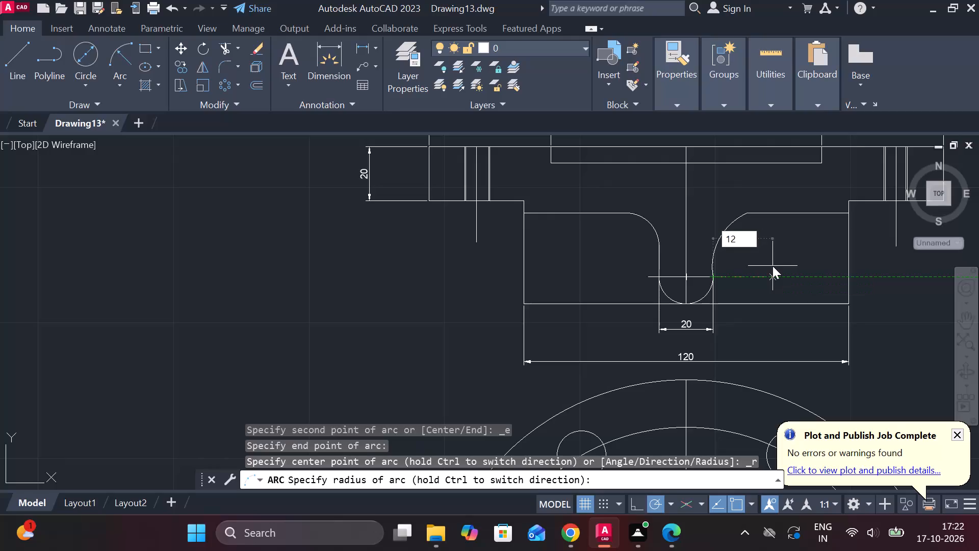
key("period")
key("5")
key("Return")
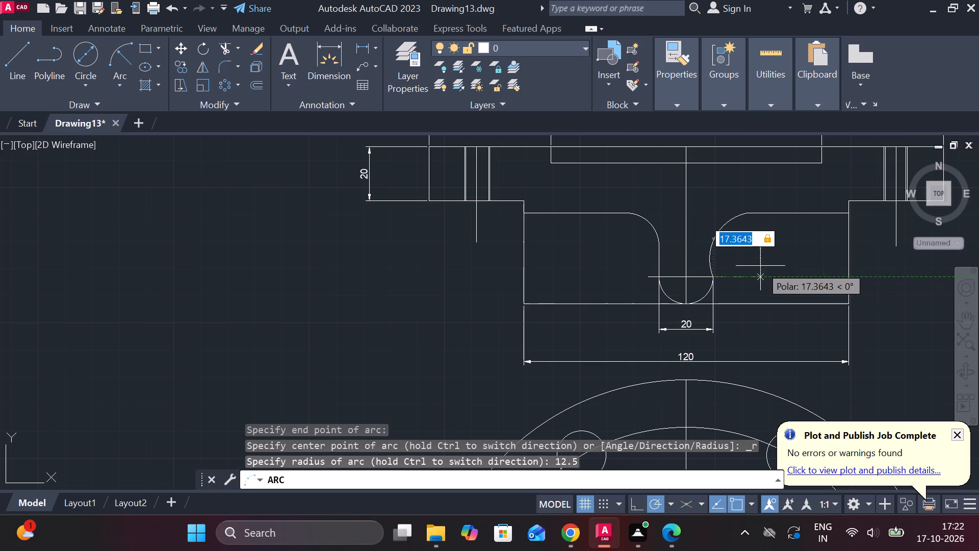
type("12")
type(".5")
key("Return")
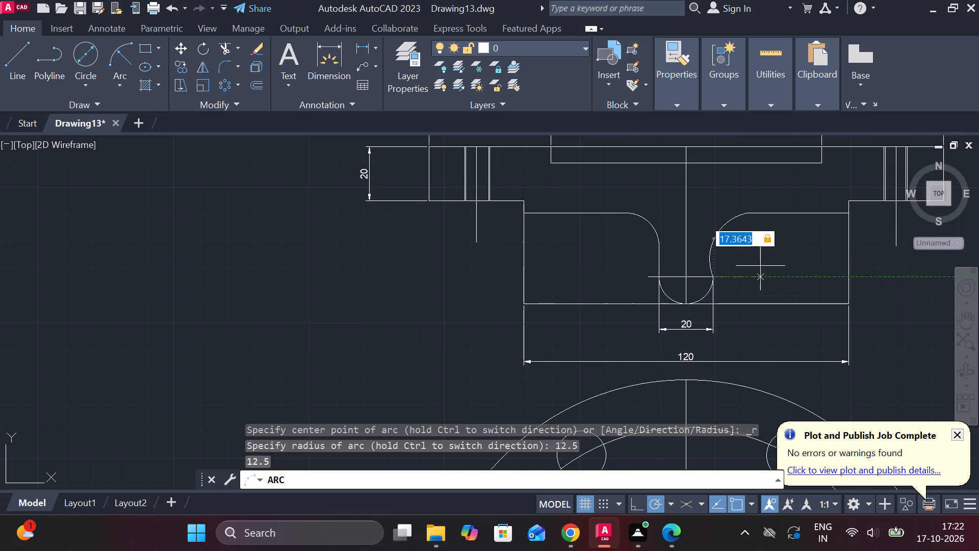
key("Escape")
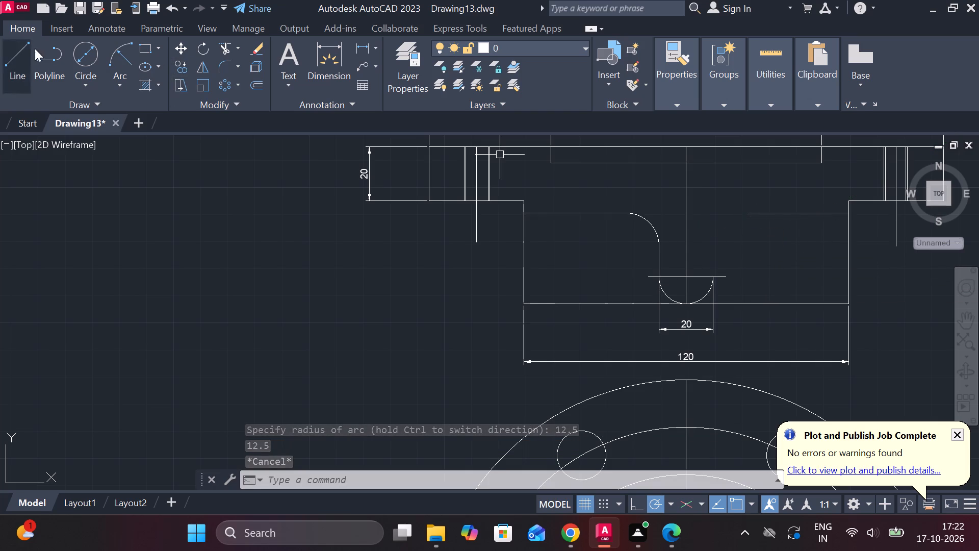
Draw a Start, End, Radius arc of radius 25 from the right horizontal edge's inner end to the right end of the slot's bottom arc.
left_click(120, 57)
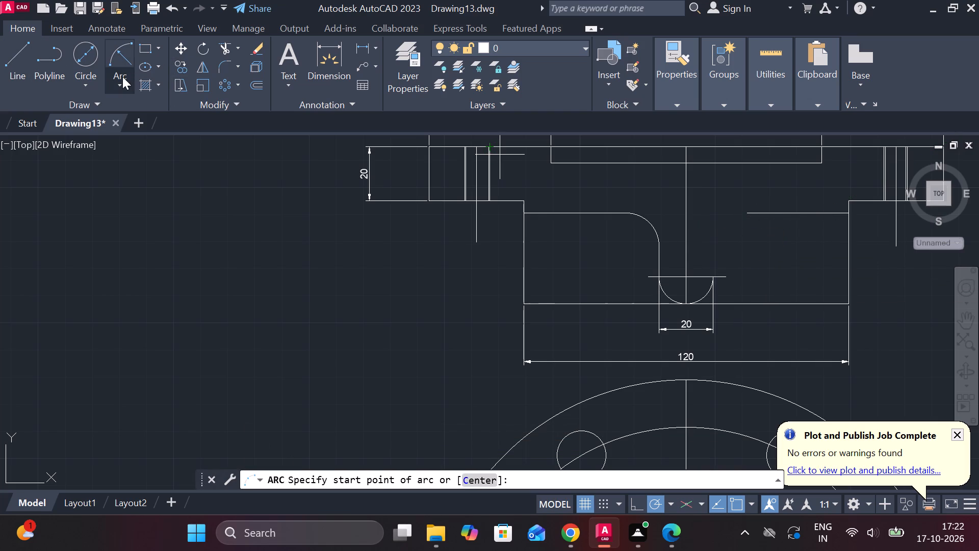
left_click(122, 77)
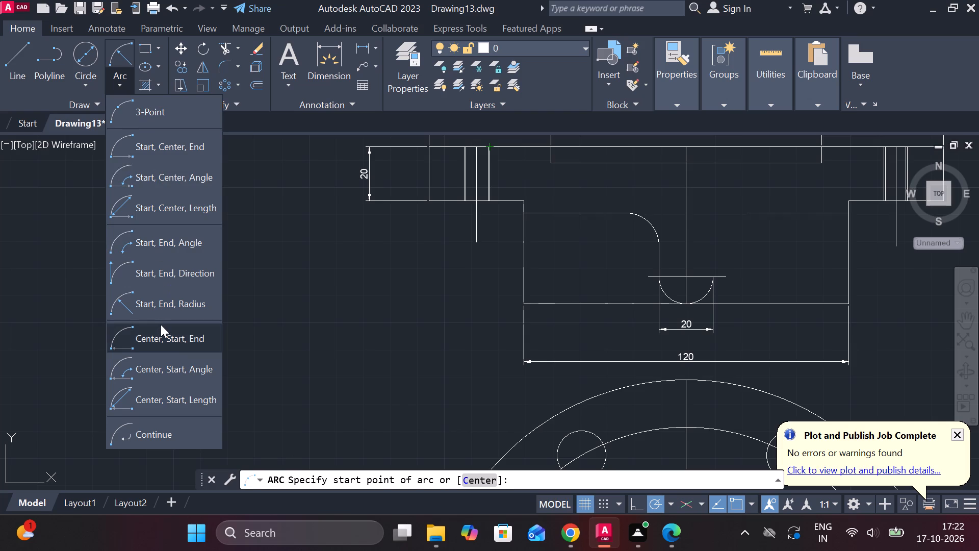
left_click(198, 309)
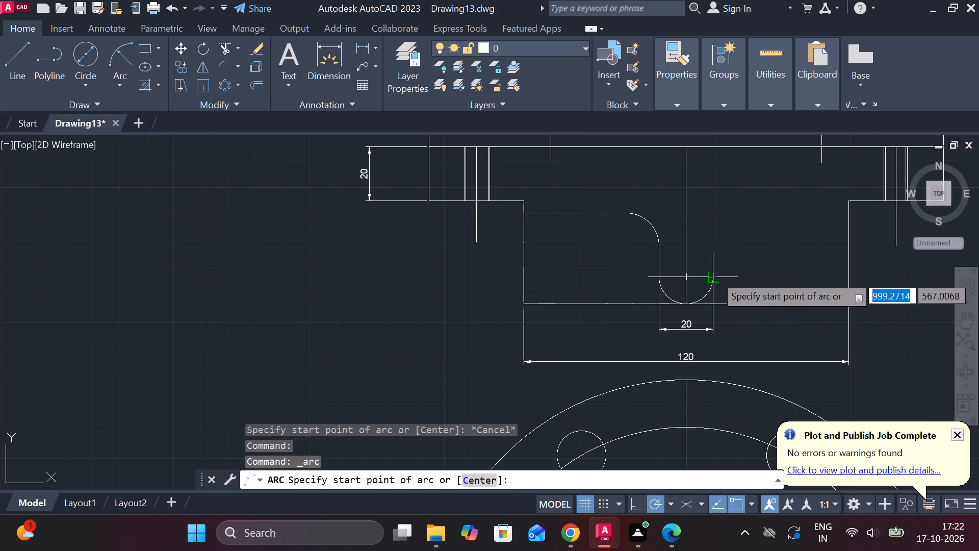
left_click(751, 217)
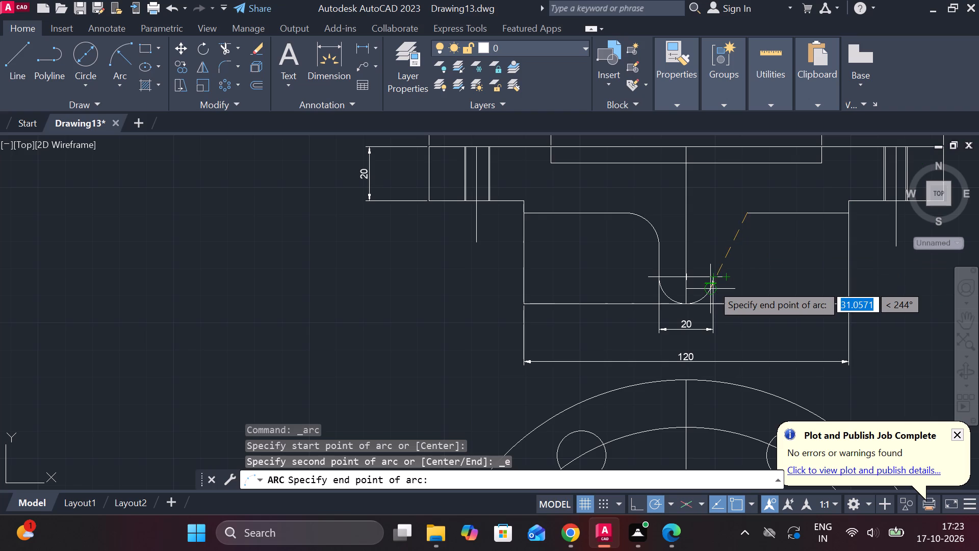
scroll(712, 284, "up", 3)
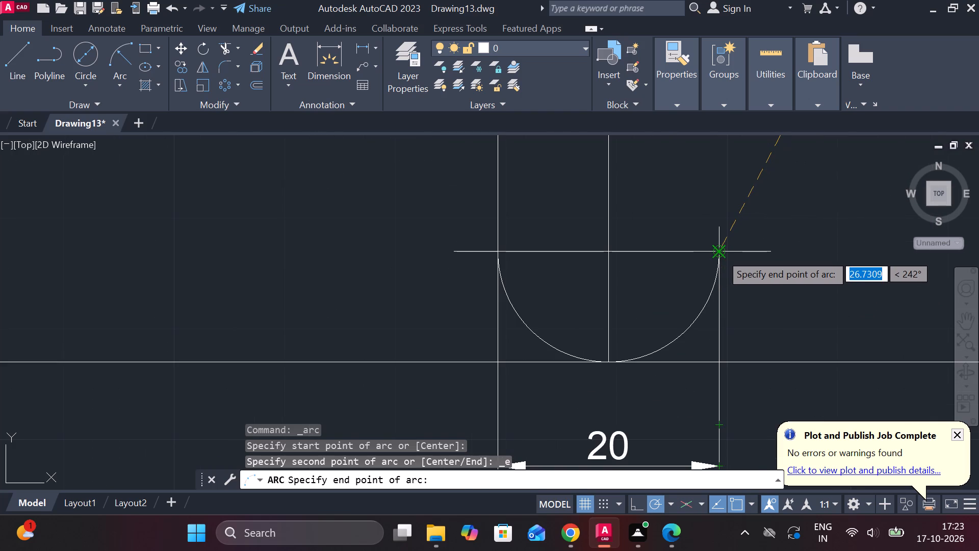
left_click(720, 254)
scroll(803, 212, "down", 3)
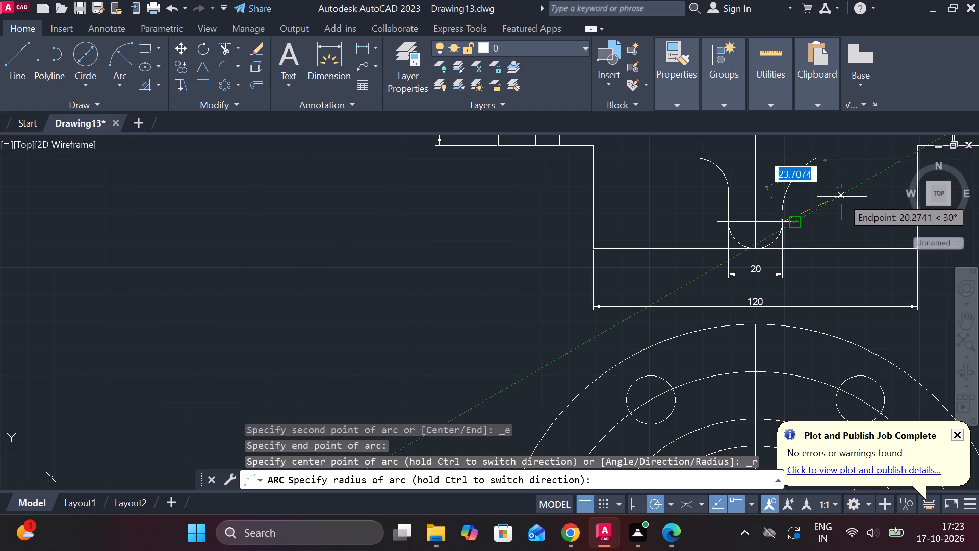
type("12")
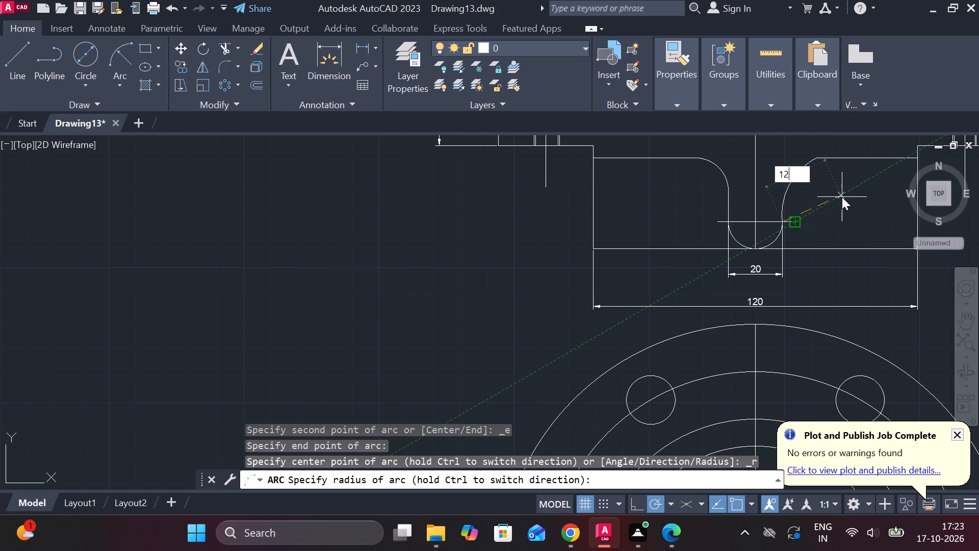
type(".5")
key("Return")
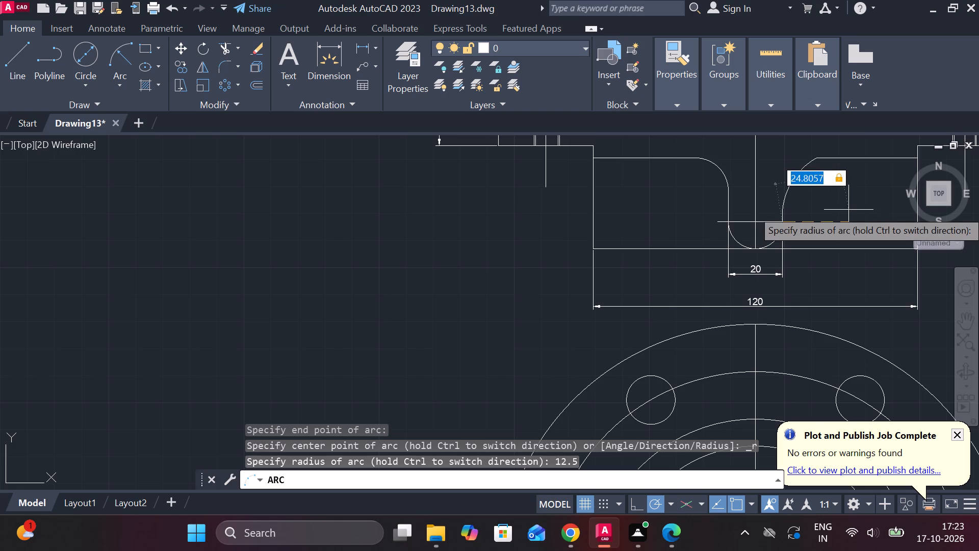
key("2")
key("5")
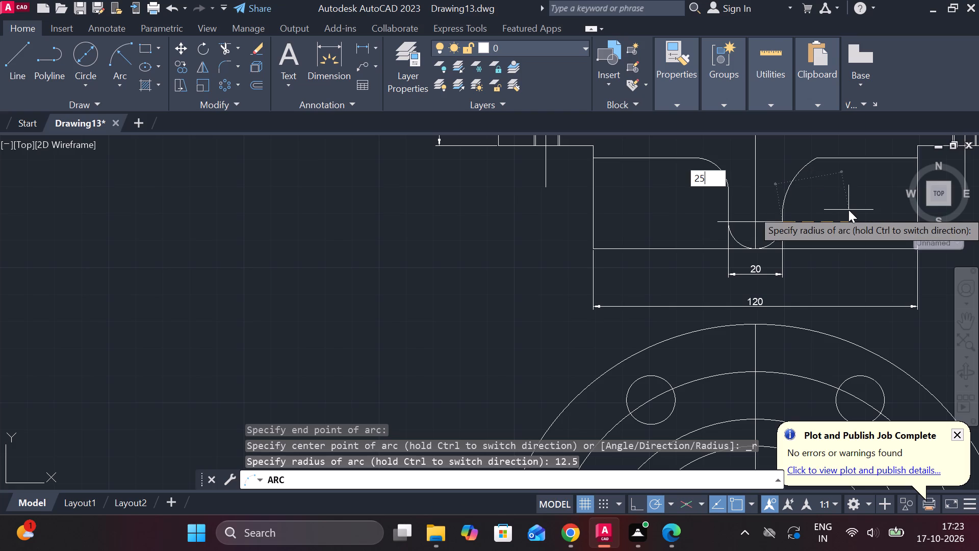
key("Return")
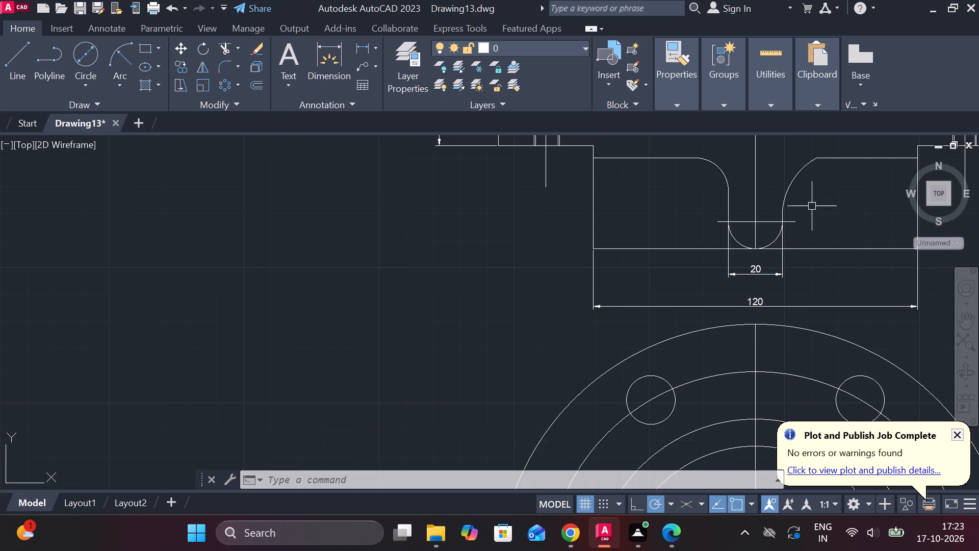
Erase the fillet arc on the left side of the central slot.
scroll(847, 199, "down", 3)
scroll(849, 201, "up", 3)
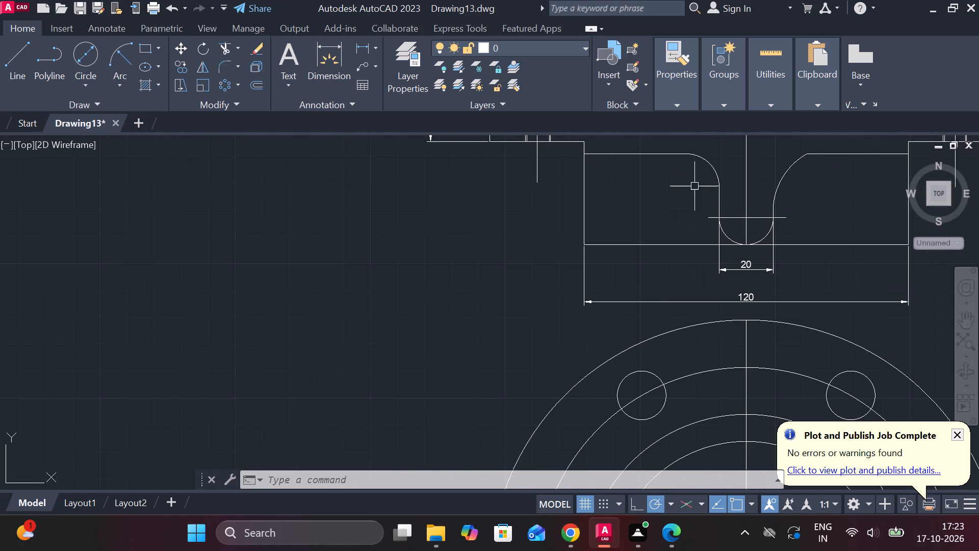
left_click(709, 165)
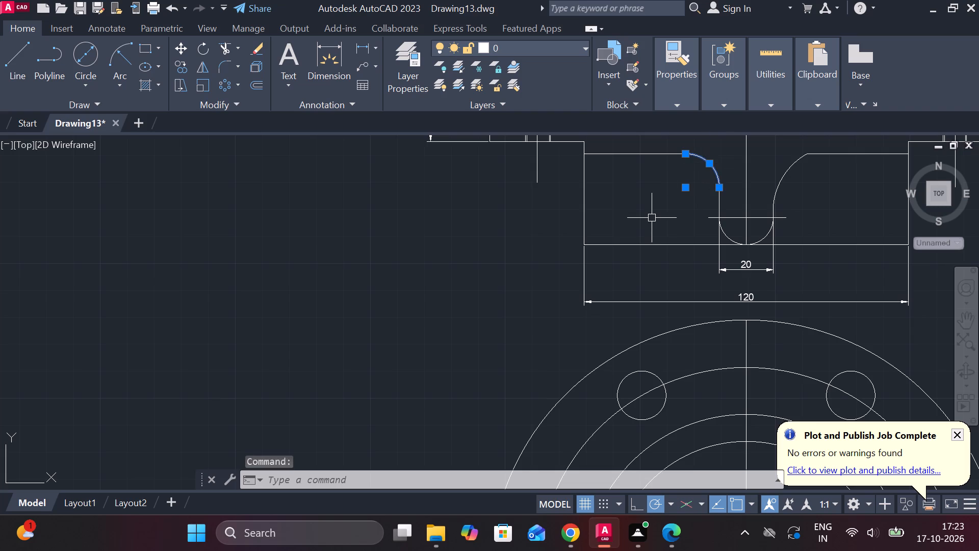
key("Delete")
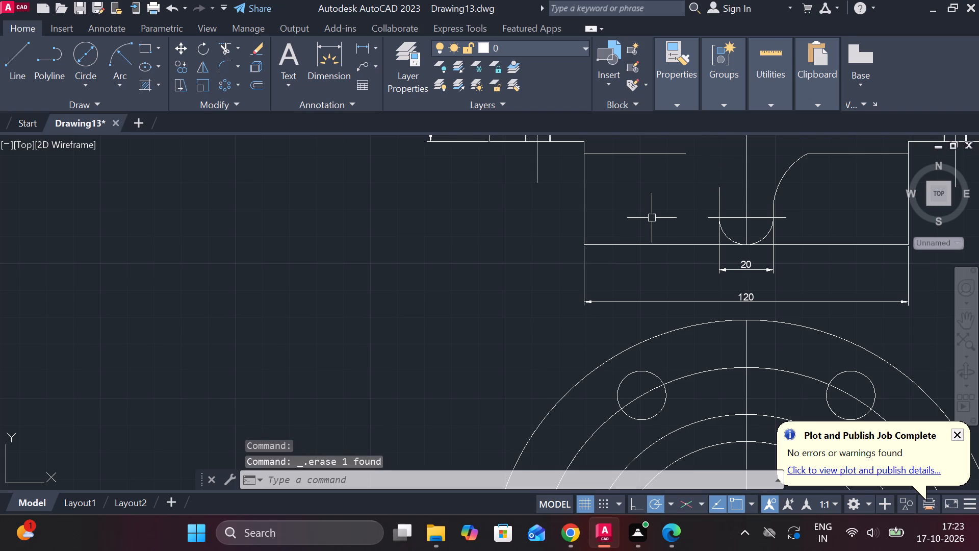
Erase the straight vertical side line on the left side of the central slot.
left_click(722, 201)
key("Delete")
Draw a Start, End, Radius arc of radius 25 from the left end of the slot's bottom arc to the left horizontal edge's inner end.
left_click(117, 60)
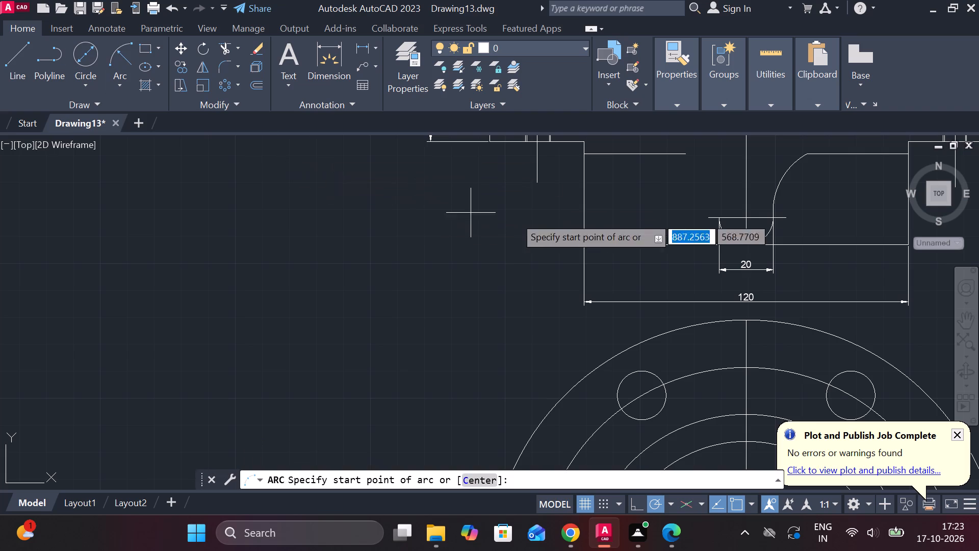
left_click(722, 217)
left_click(686, 157)
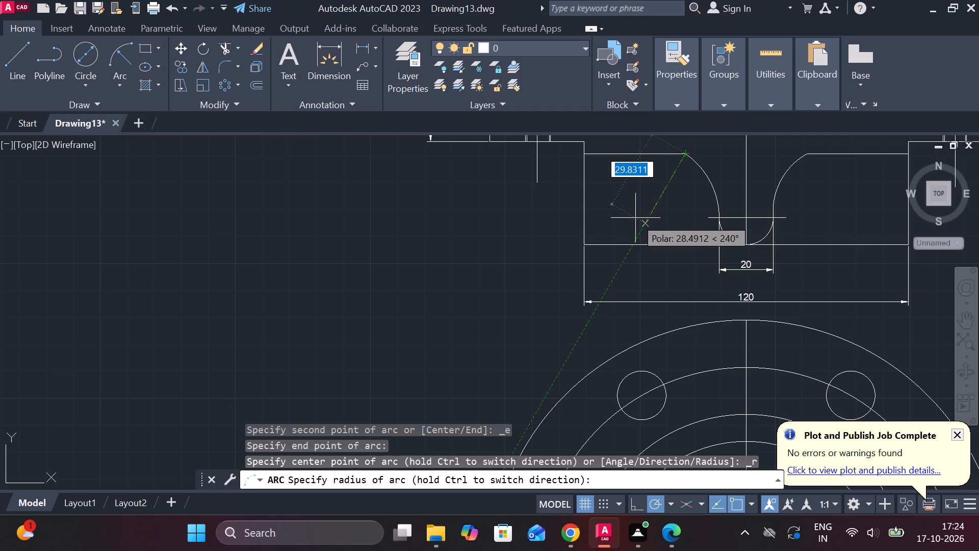
type("25")
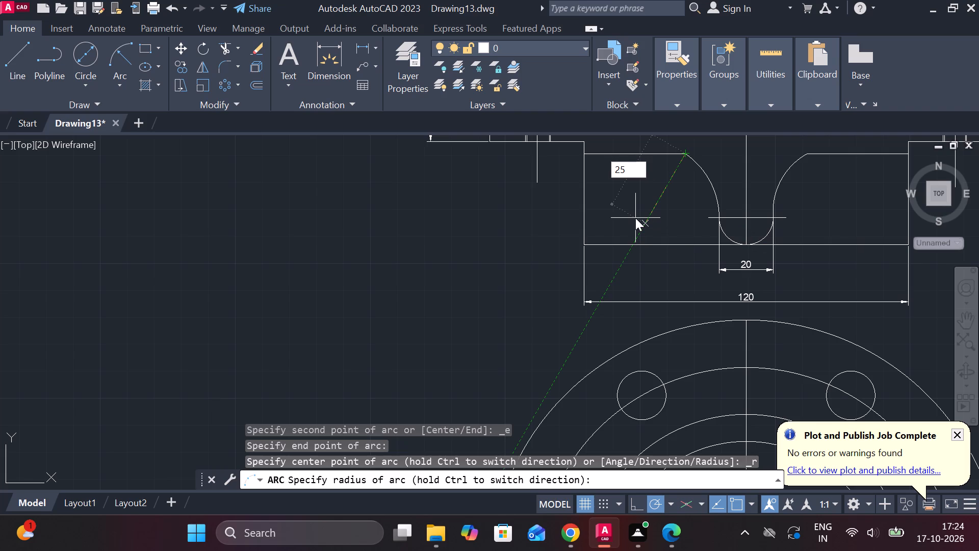
key("Return")
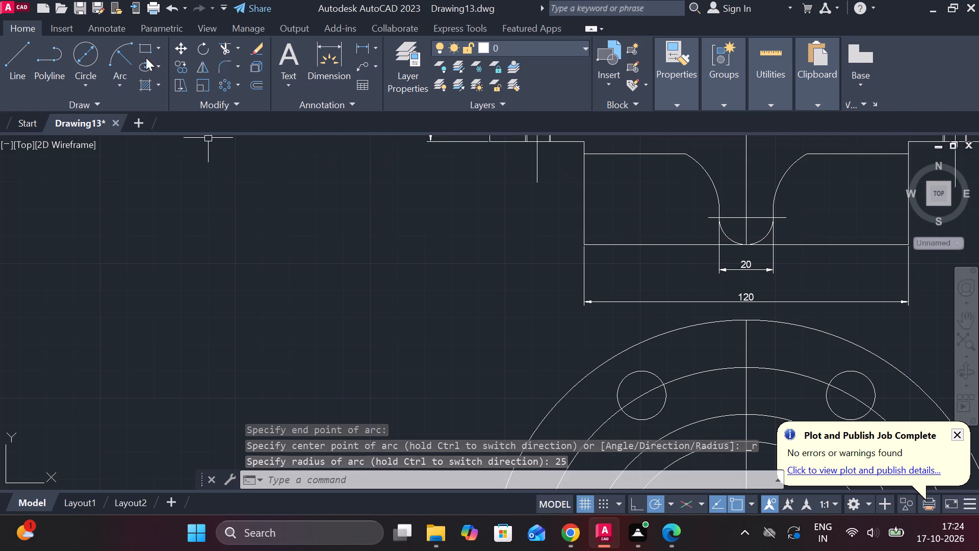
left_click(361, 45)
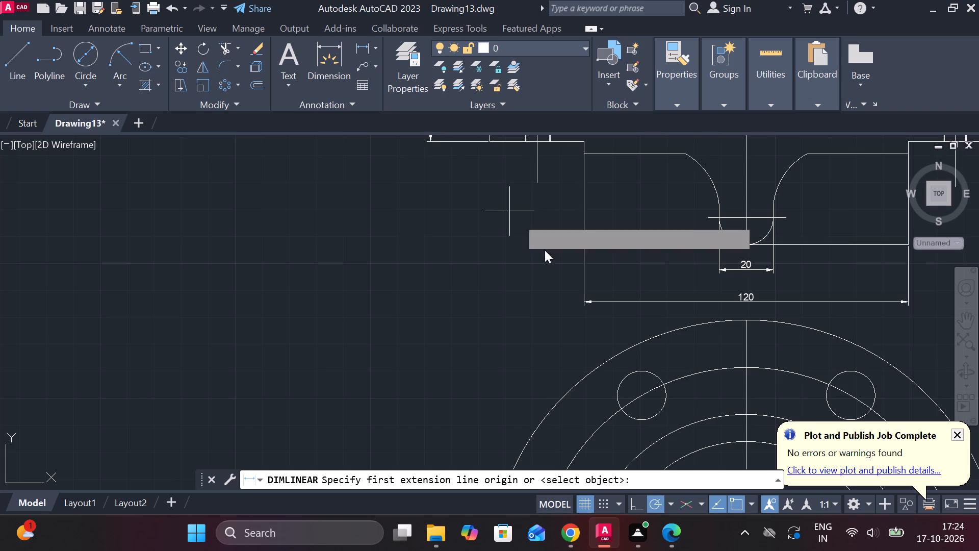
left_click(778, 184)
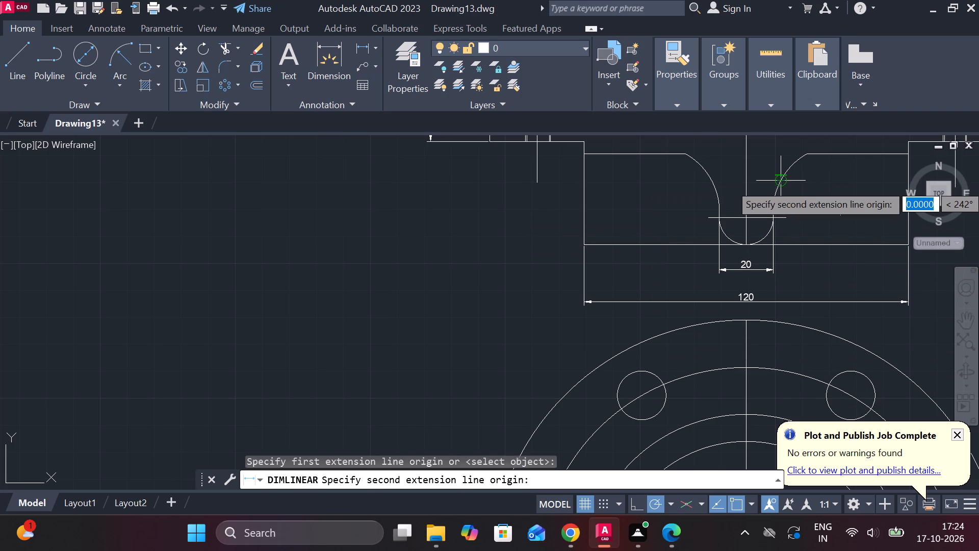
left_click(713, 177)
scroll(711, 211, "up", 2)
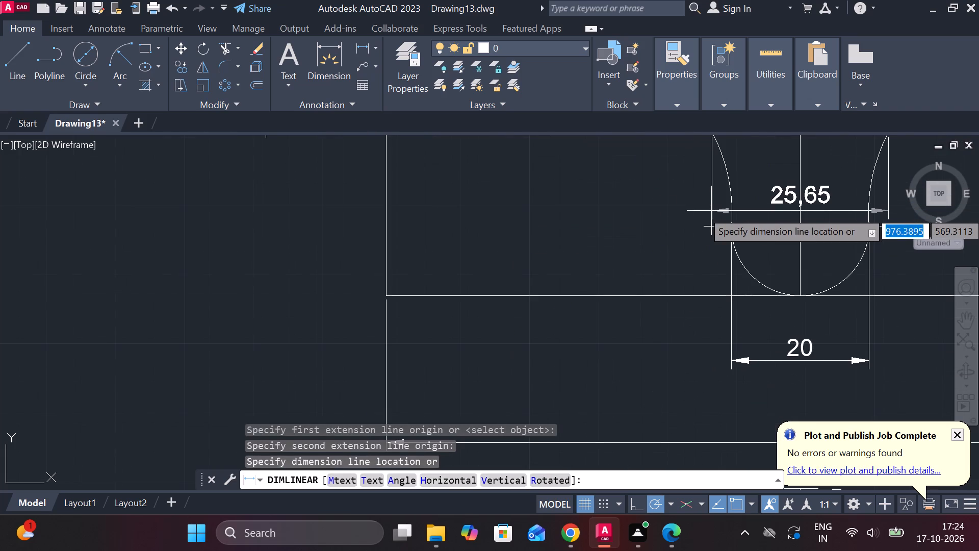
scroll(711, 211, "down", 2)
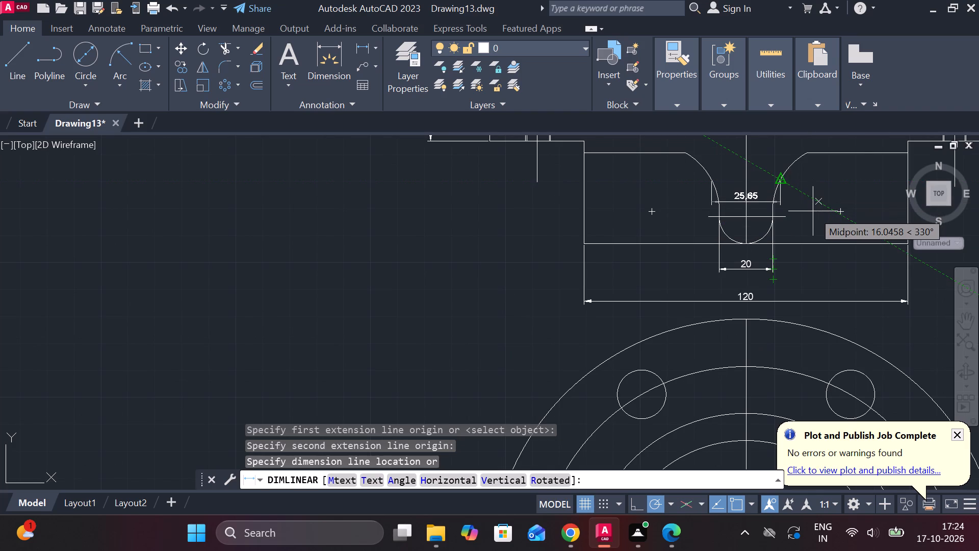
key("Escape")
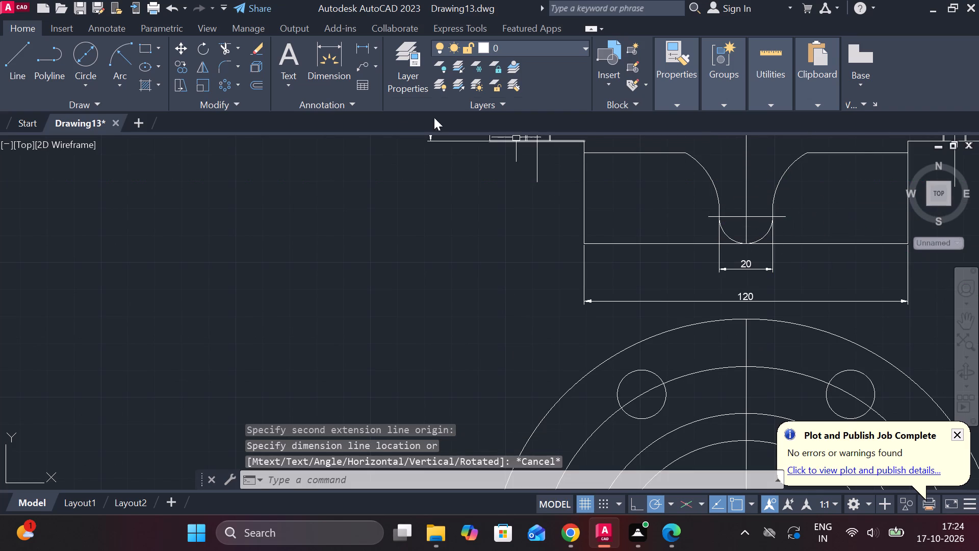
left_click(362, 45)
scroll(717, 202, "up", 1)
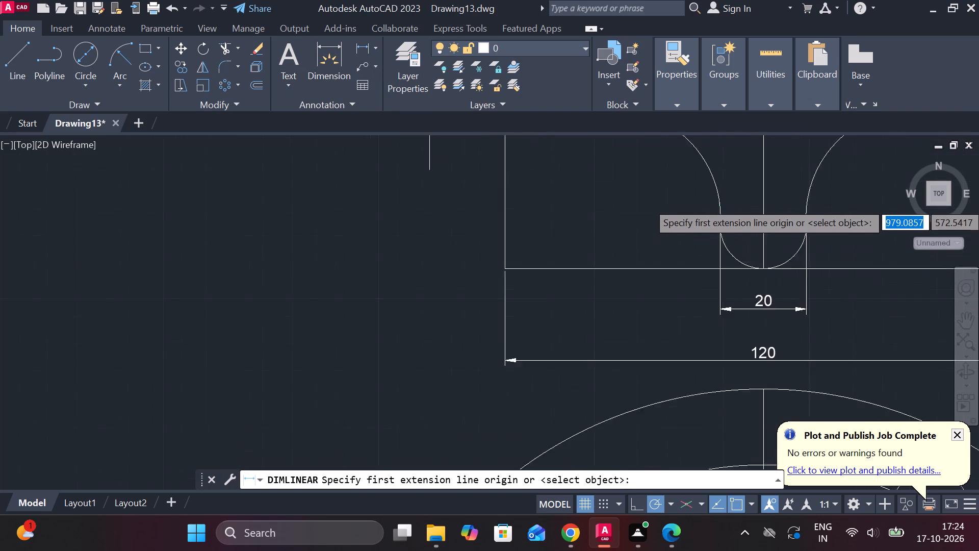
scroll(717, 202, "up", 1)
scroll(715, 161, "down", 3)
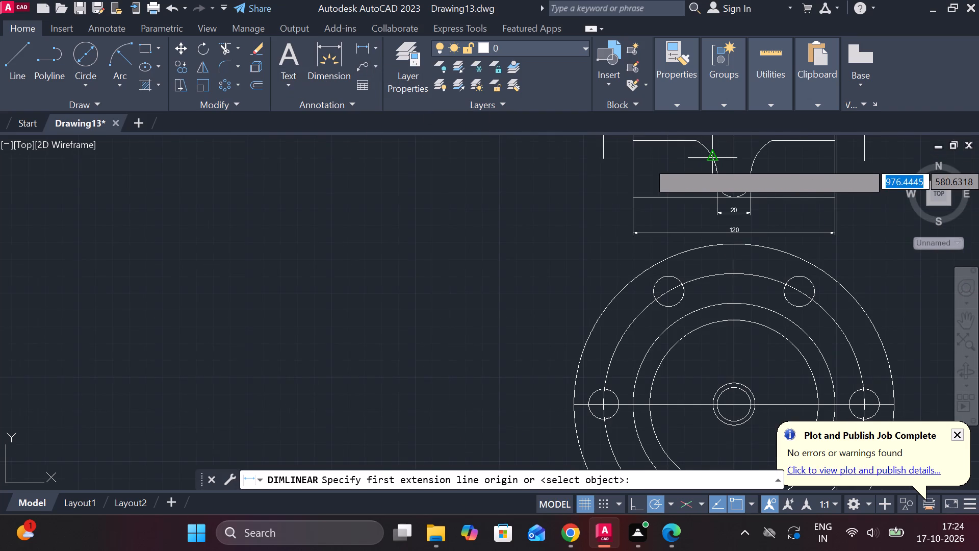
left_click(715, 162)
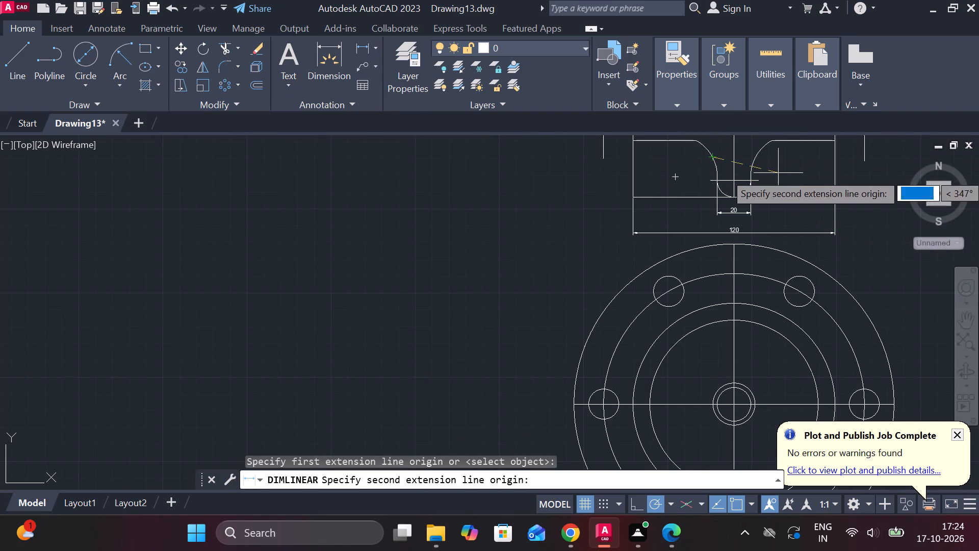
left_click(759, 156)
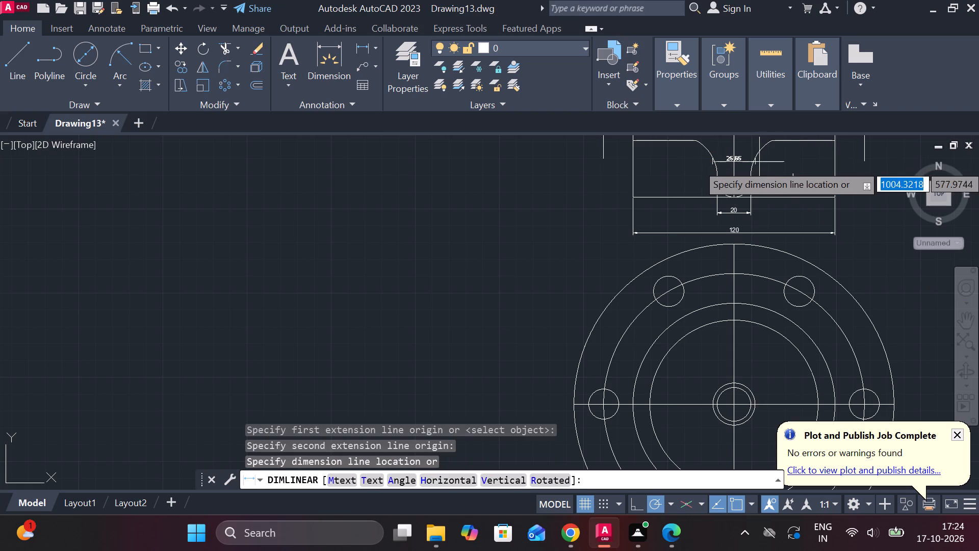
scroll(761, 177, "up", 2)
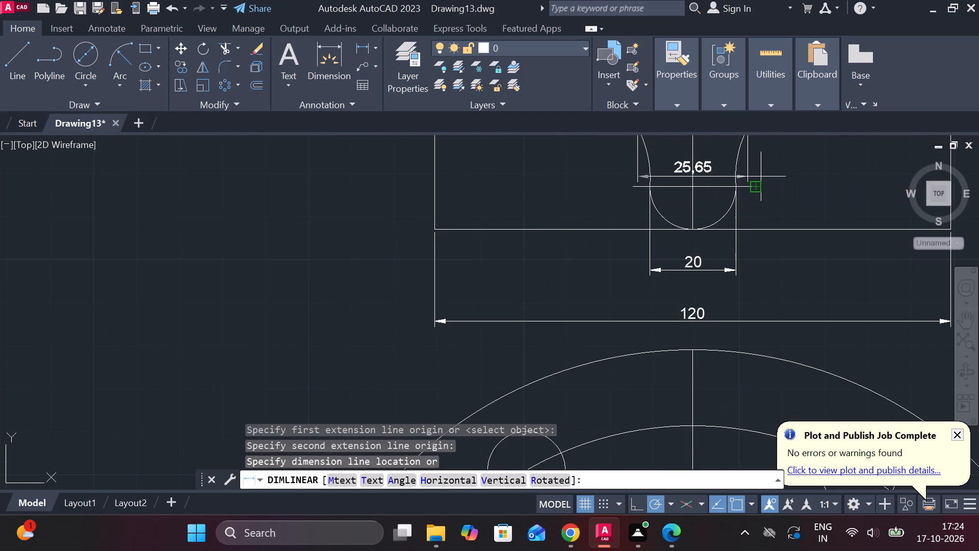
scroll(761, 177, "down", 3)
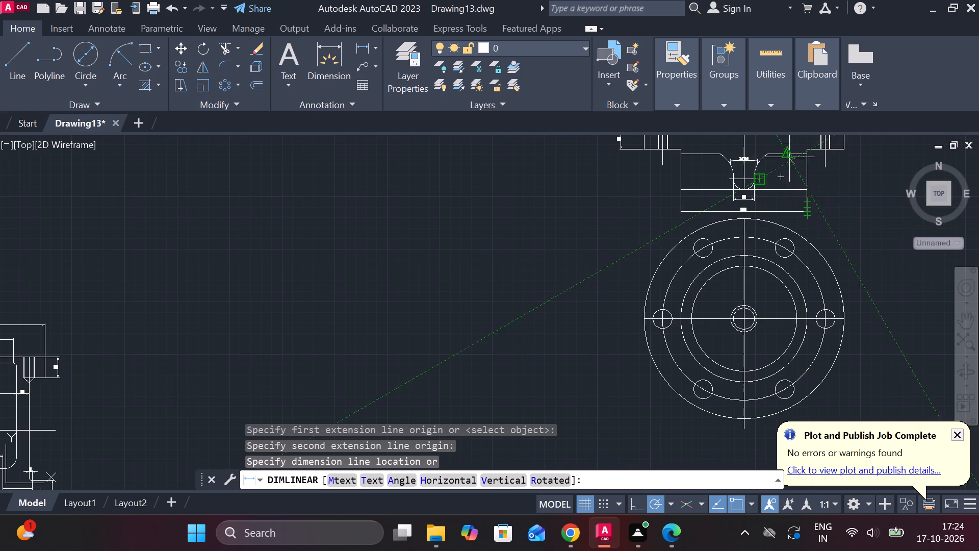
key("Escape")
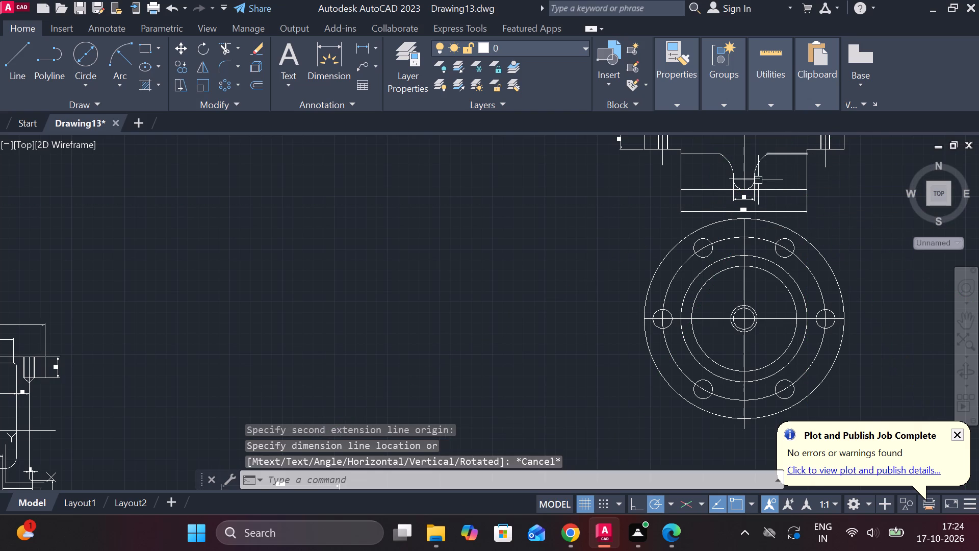
Add a horizontal linear dimension between the midpoints of the slot's two side arcs, placed just above the horizontal centre line.
scroll(772, 180, "up", 3)
scroll(772, 180, "down", 3)
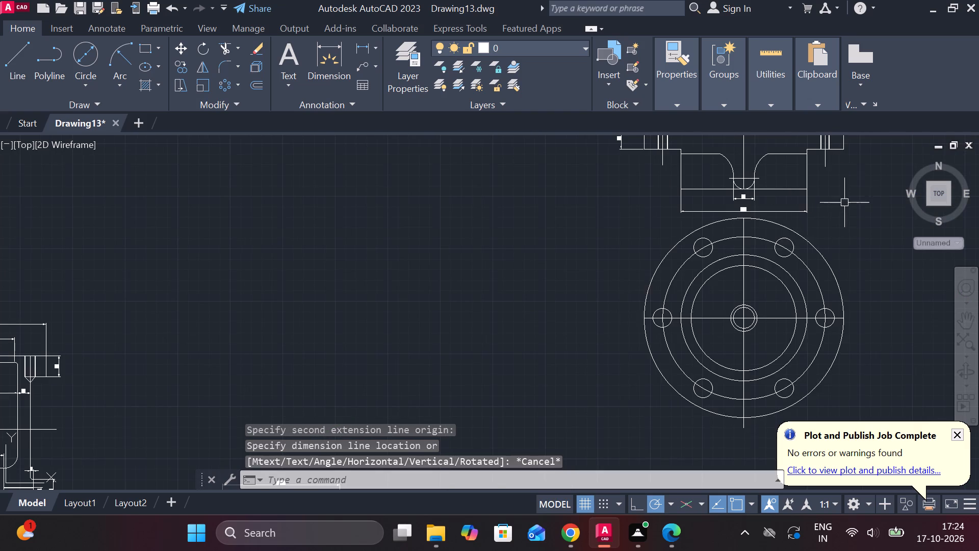
scroll(855, 179, "up", 2)
scroll(855, 179, "down", 3)
scroll(842, 160, "up", 3)
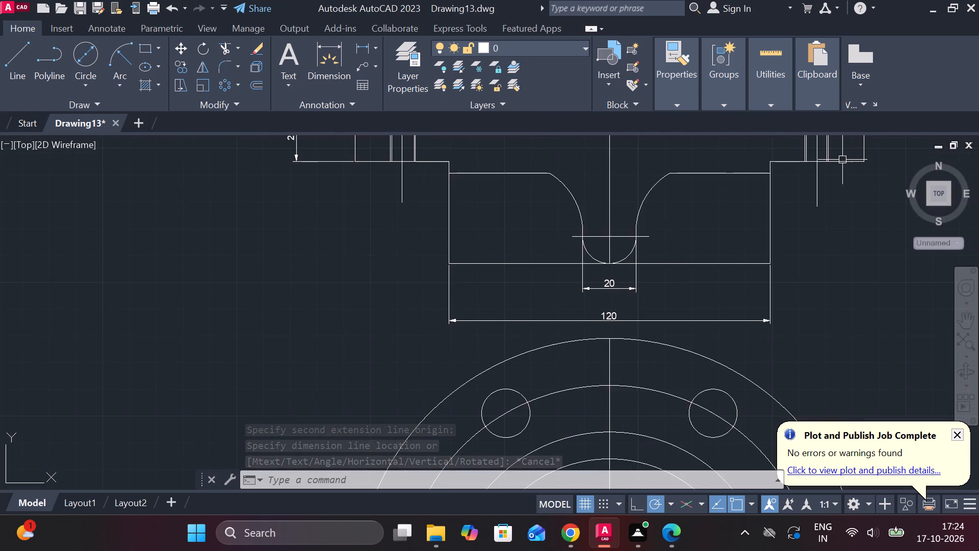
scroll(842, 160, "up", 1)
left_click(367, 43)
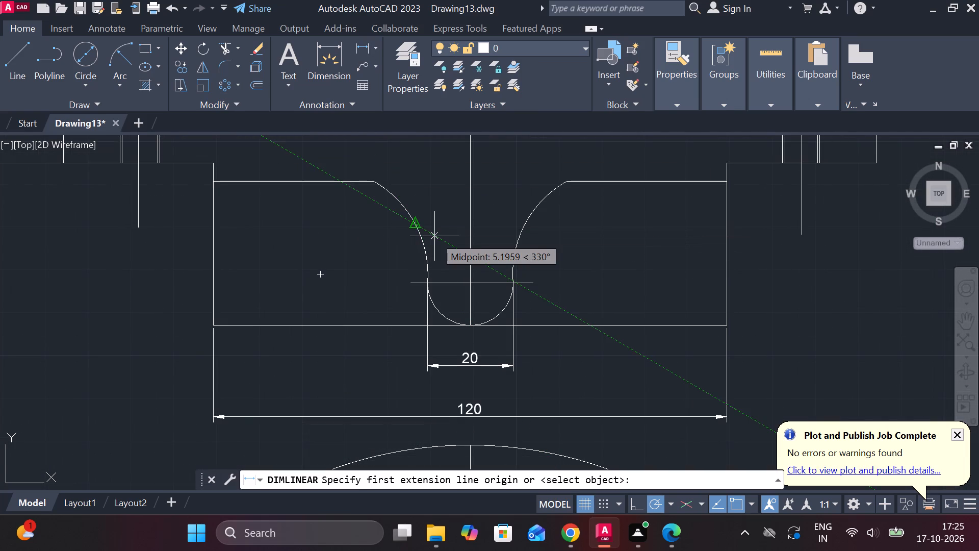
left_click(411, 222)
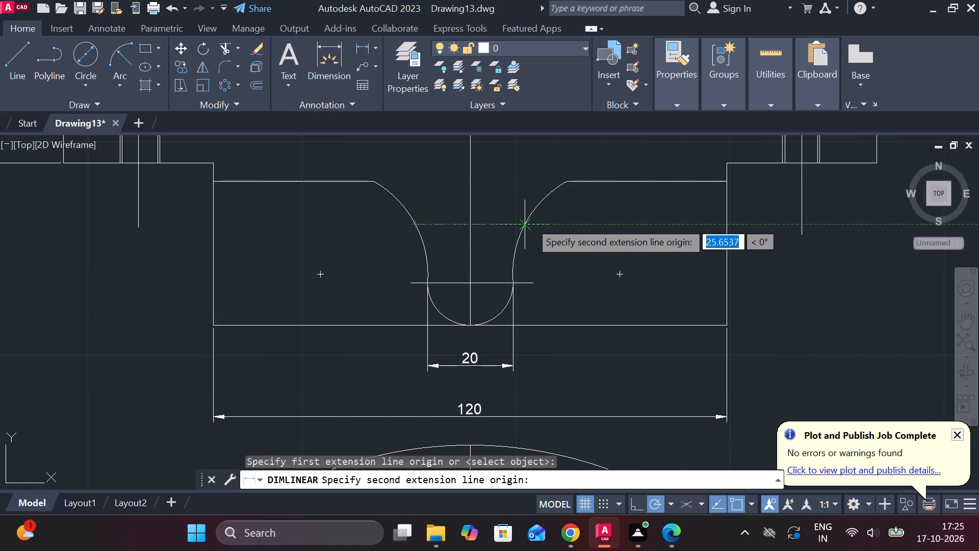
left_click(530, 221)
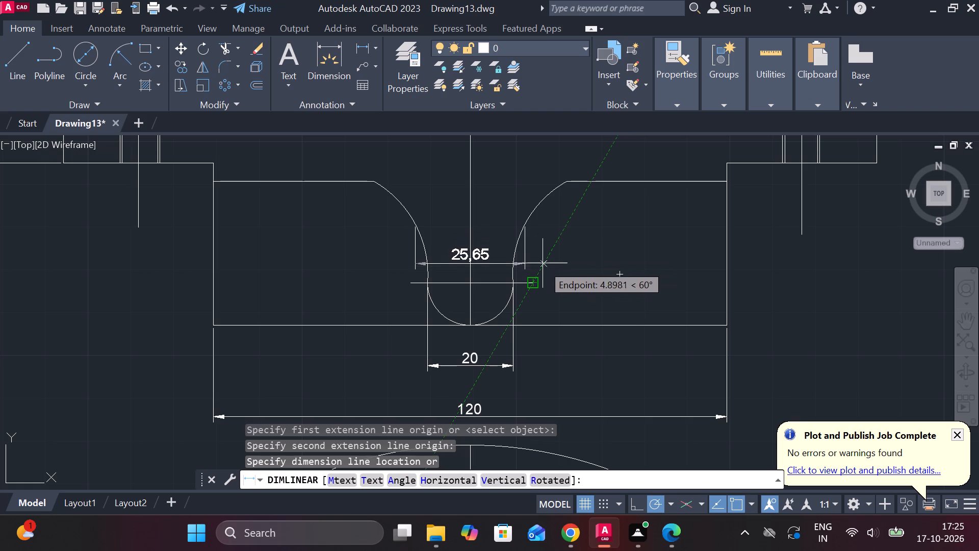
left_click(542, 248)
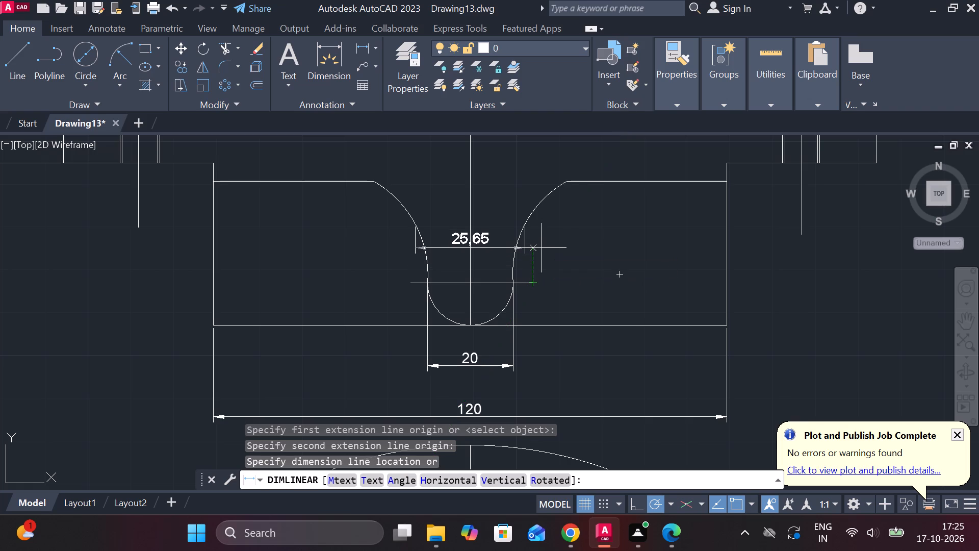
Replace the text of the dimension between the slot's side arcs with Ø25, using the diameter symbol.
double_click(463, 239)
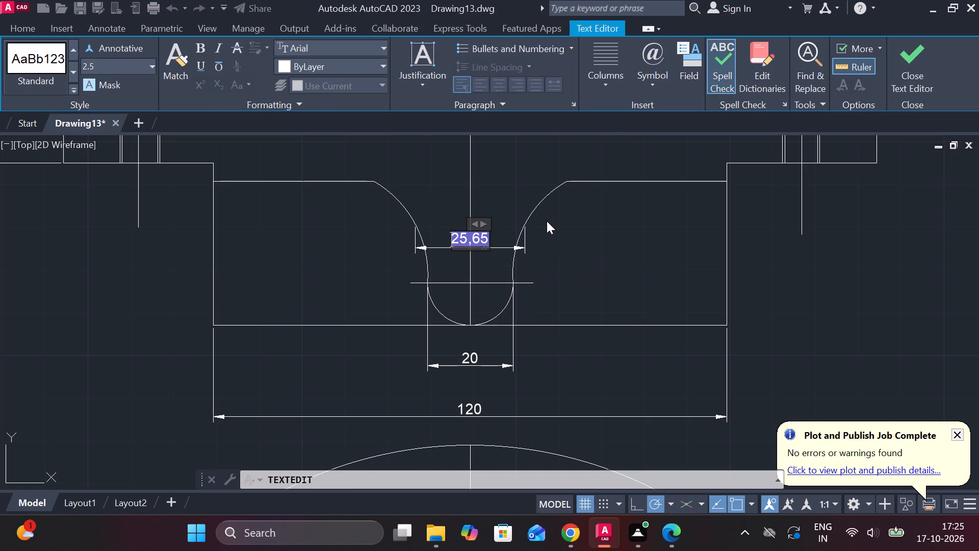
key("Right")
key("Right")
key("Right")
key("BackSpace")
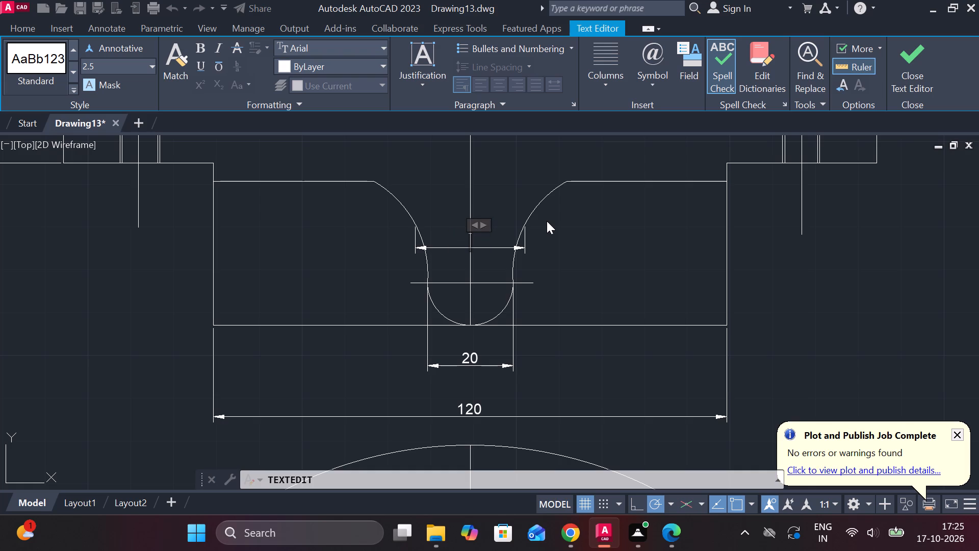
left_click(652, 83)
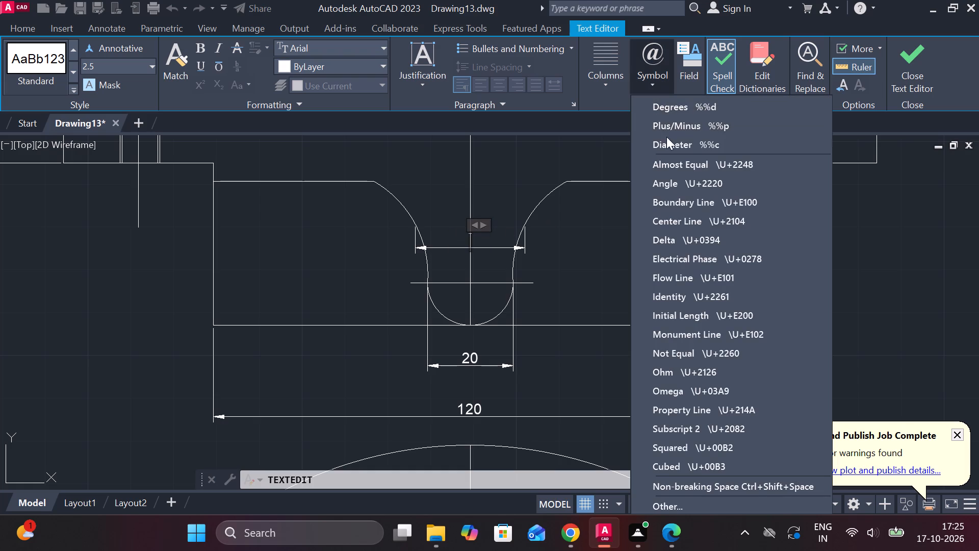
left_click(669, 144)
type("25")
key("Return")
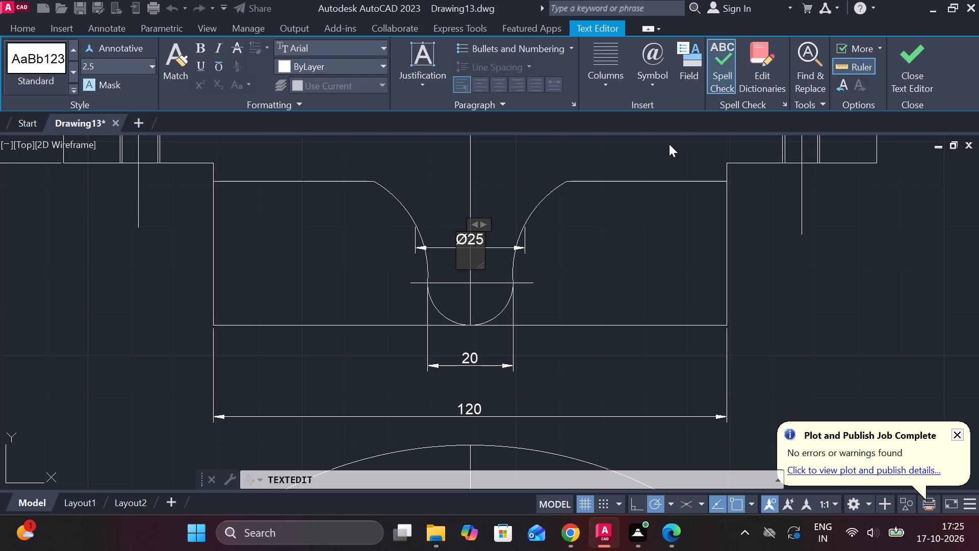
key("BackSpace")
left_click(580, 257)
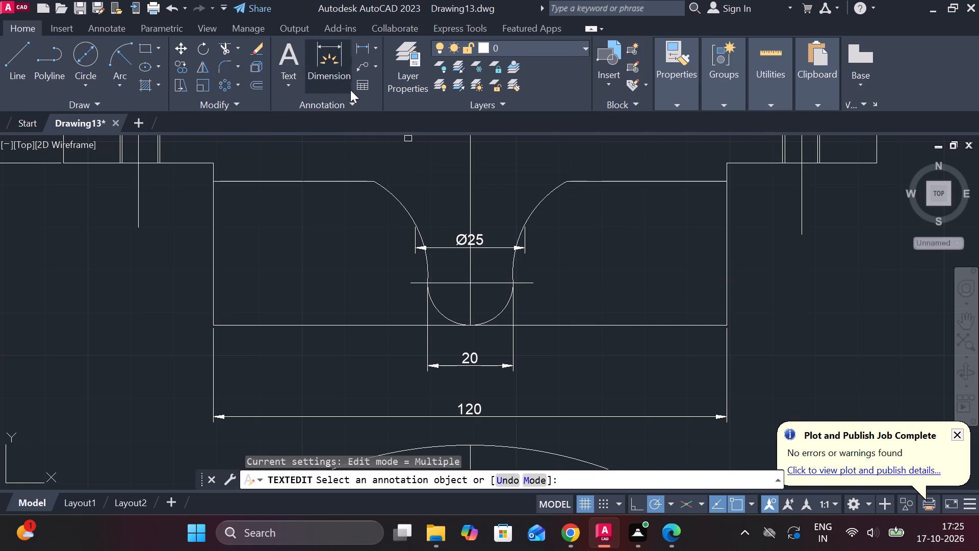
Trim away the horizontal centre line across the central slot, including the short ends outside the side arcs.
left_click(229, 43)
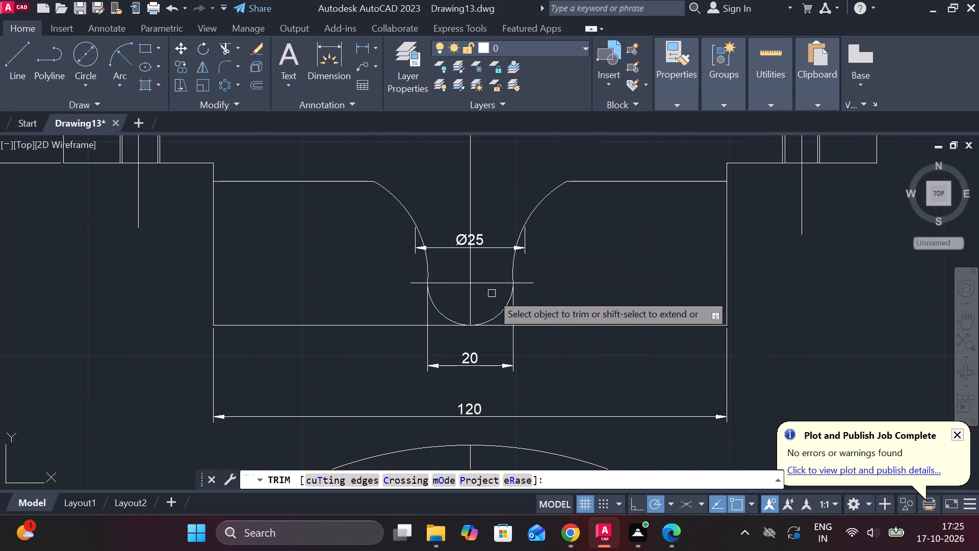
left_click(492, 279)
left_click(534, 284)
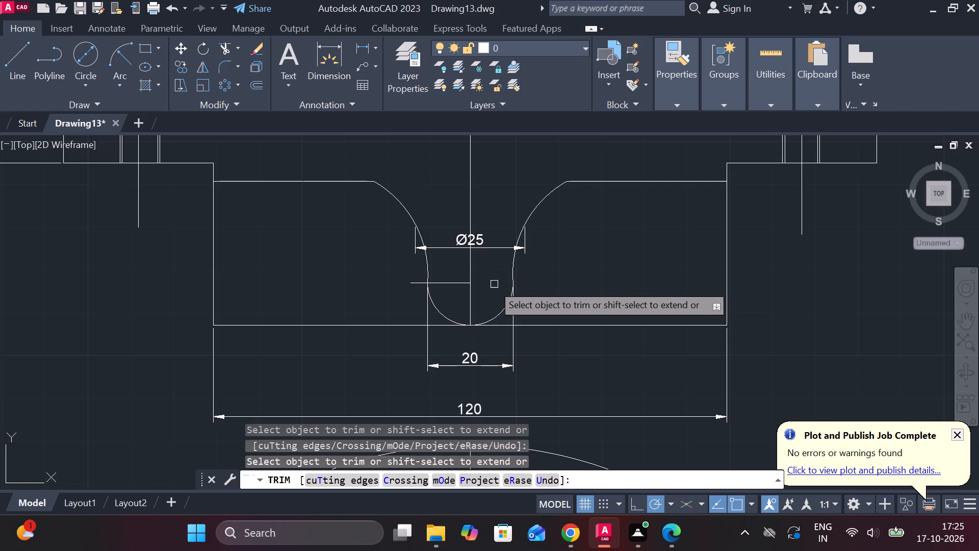
left_click(435, 284)
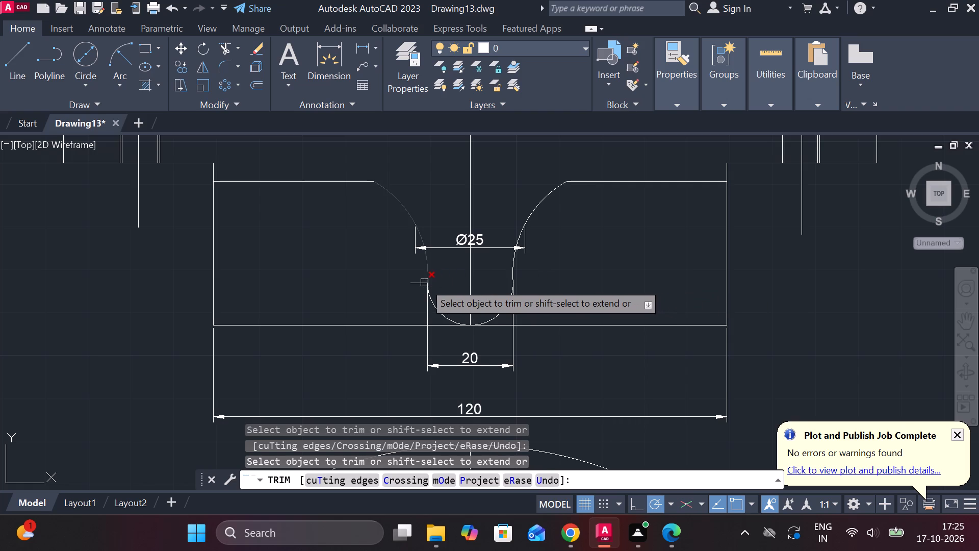
left_click(424, 283)
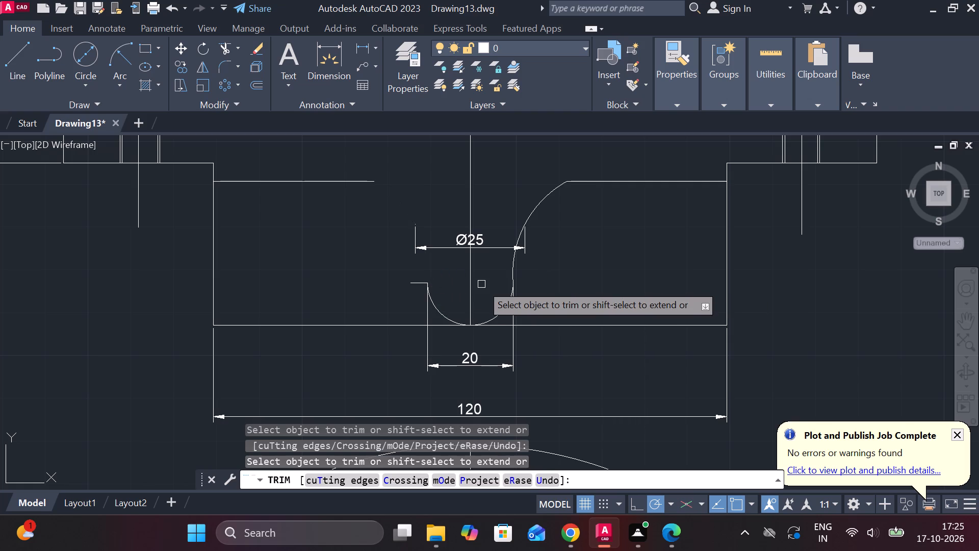
key("ctrl+z")
scroll(363, 298, "up", 2)
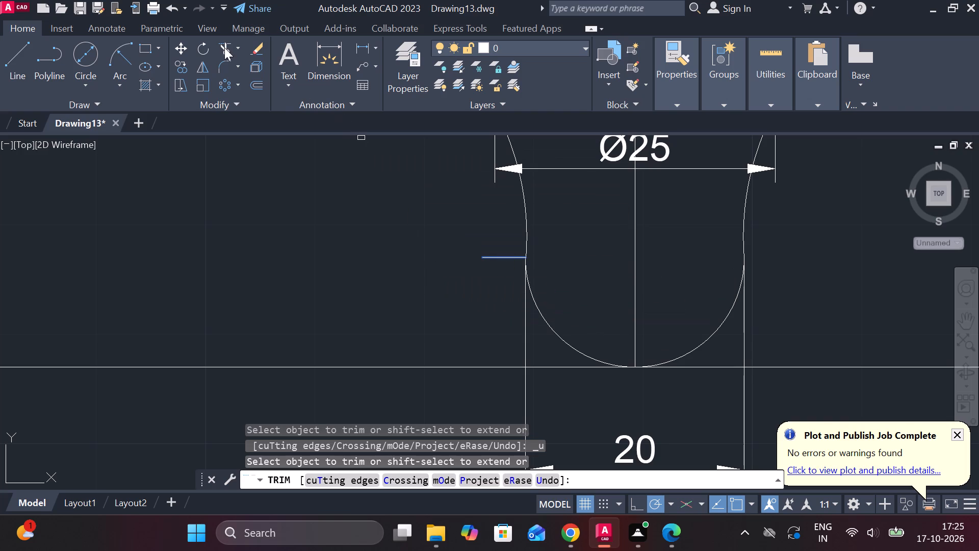
left_click_drag(224, 47, 226, 54)
left_click(503, 257)
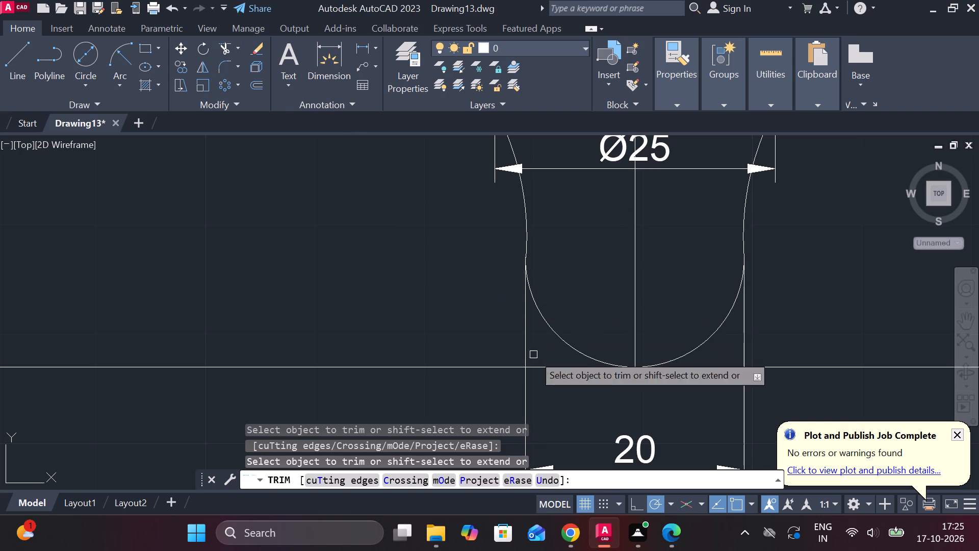
Examine where the slot's side arcs meet its bottom arc, along with the surrounding section view.
scroll(603, 289, "down", 1)
scroll(666, 278, "up", 3)
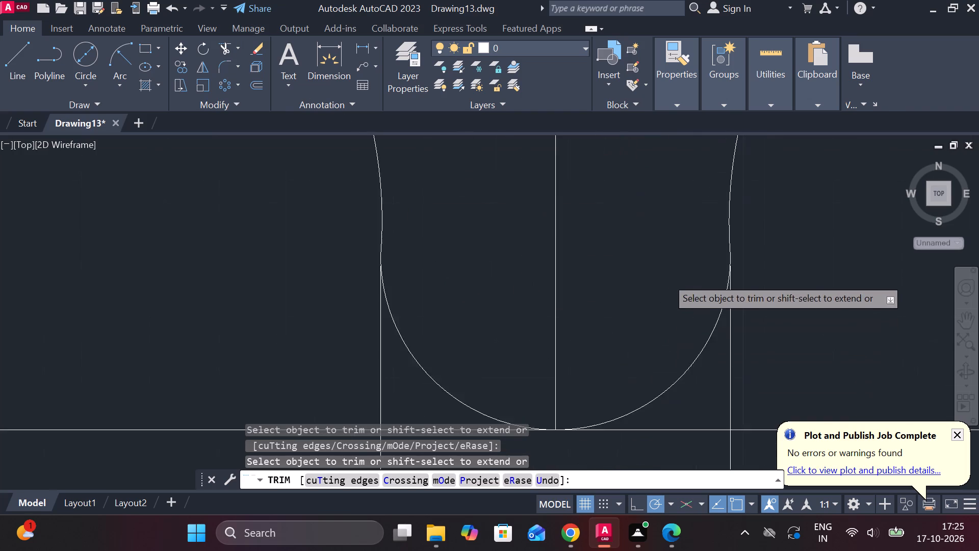
scroll(776, 276, "up", 3)
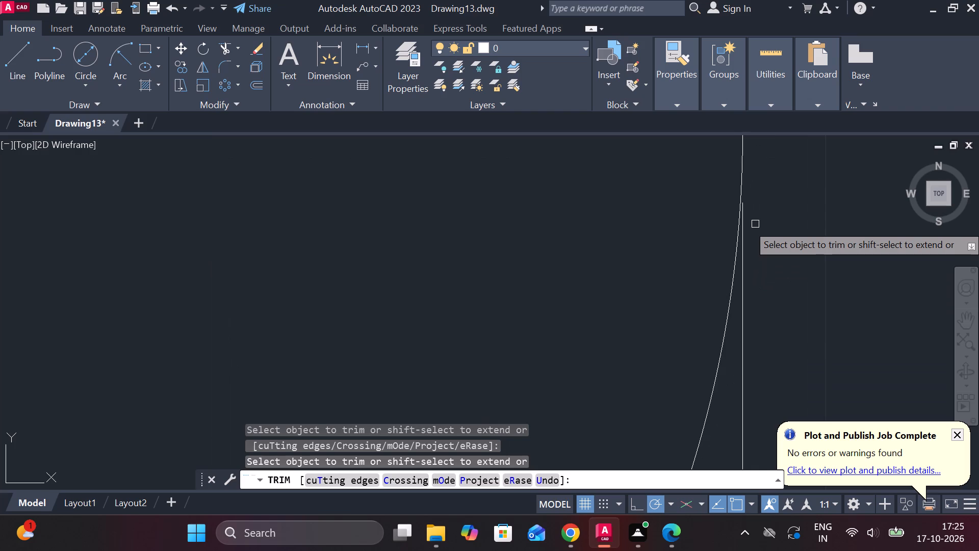
scroll(755, 224, "up", 2)
scroll(755, 224, "down", 5)
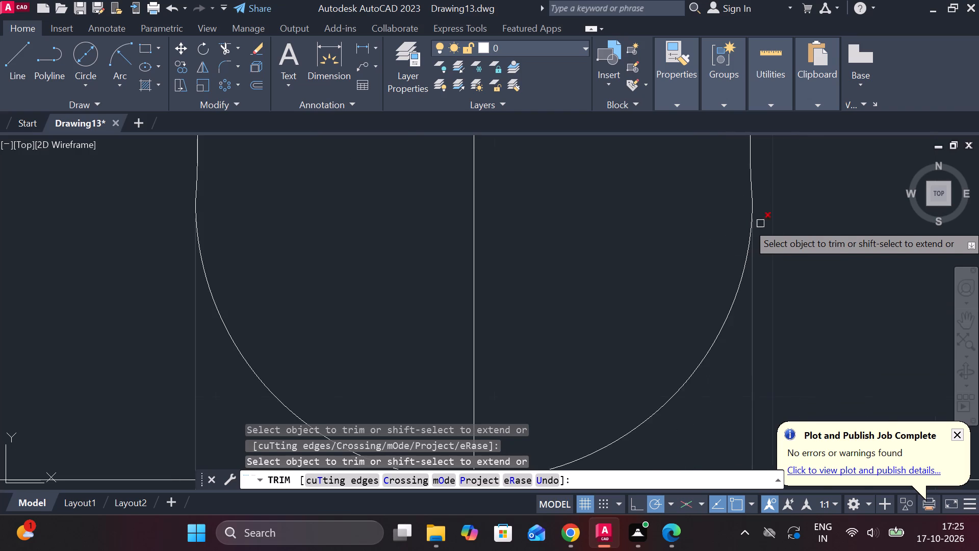
scroll(761, 222, "down", 4)
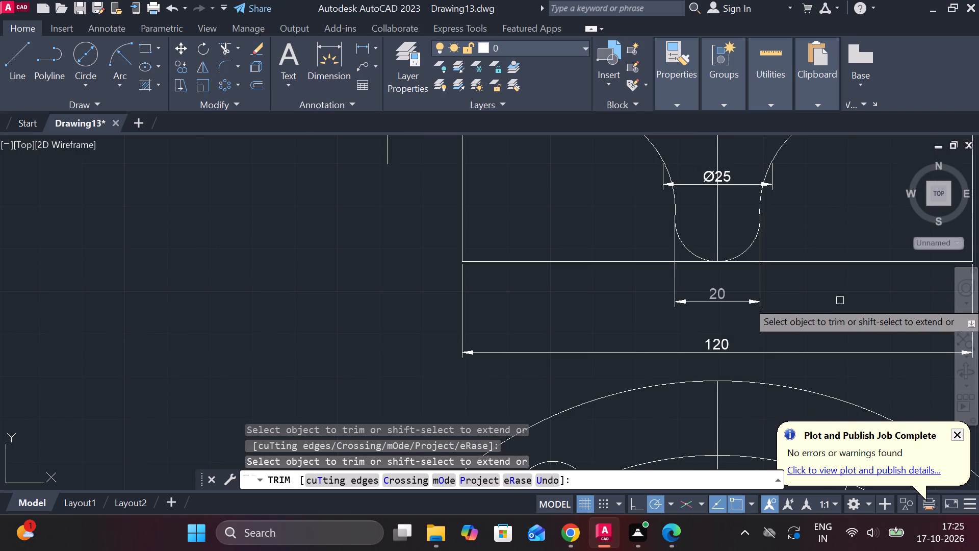
scroll(793, 316, "down", 2)
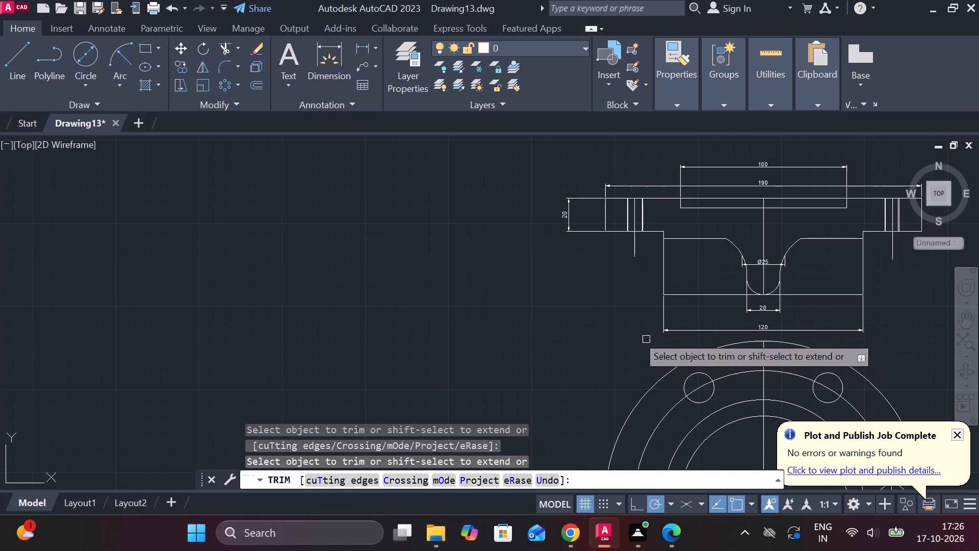
scroll(584, 300, "down", 4)
scroll(647, 298, "up", 4)
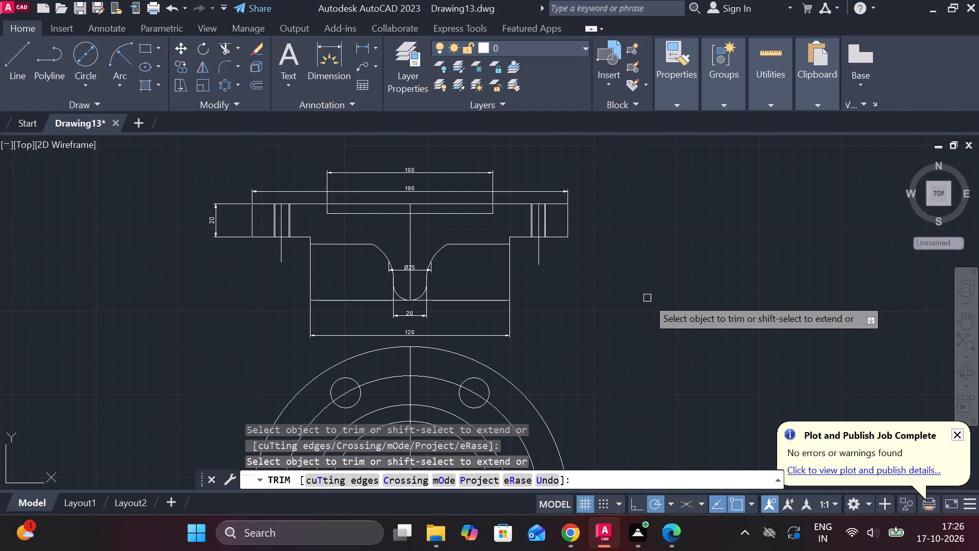
key("Escape")
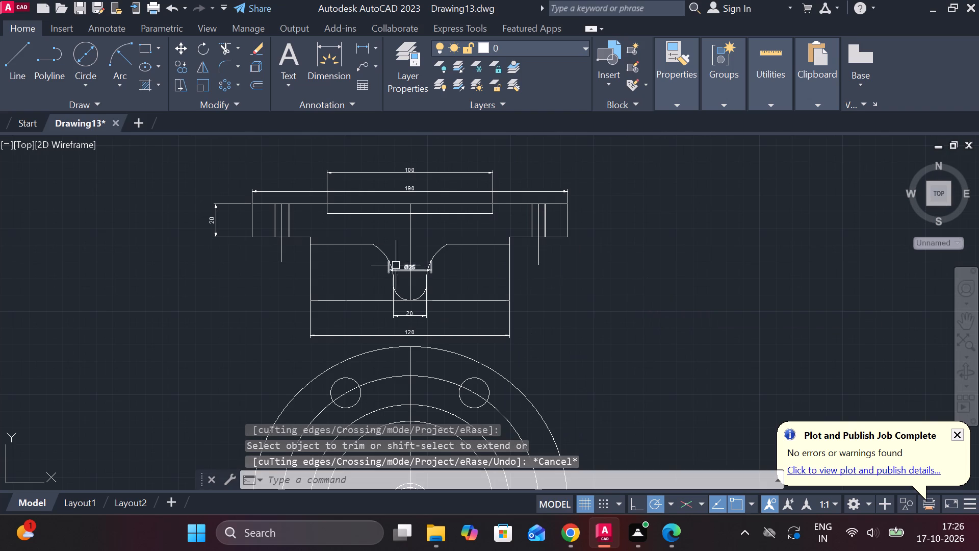
Move the 190 overall width dimension above the 100 dimension of the top recess.
scroll(393, 156, "up", 2)
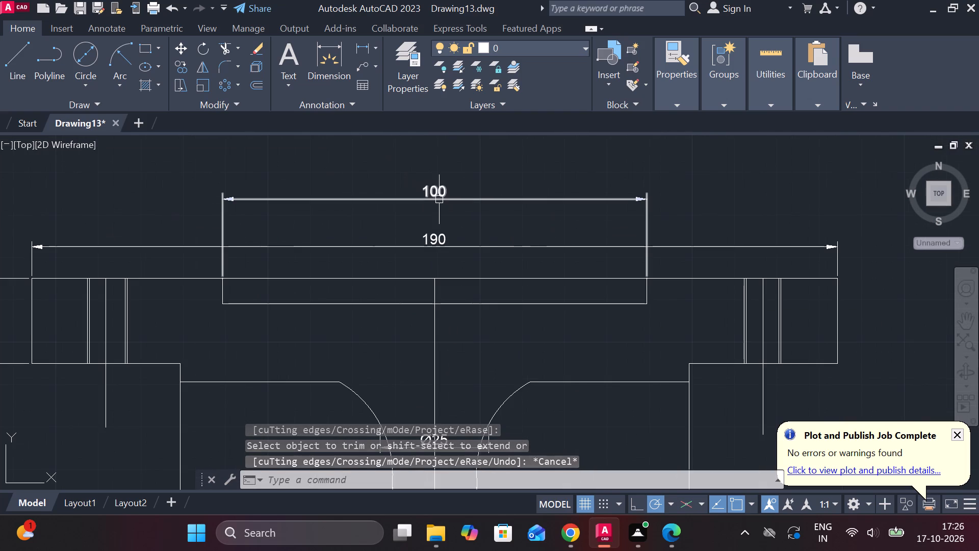
left_click(437, 242)
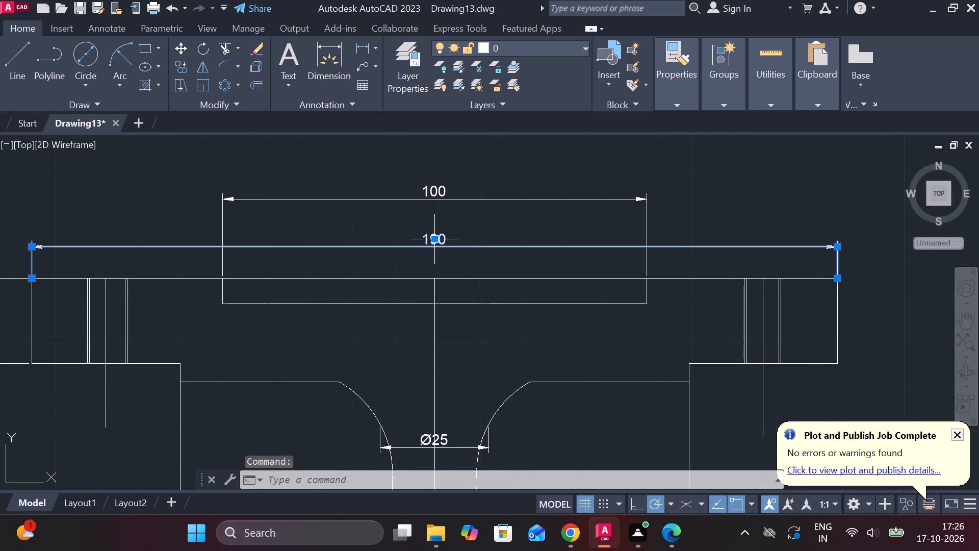
left_click(436, 240)
left_click(436, 223)
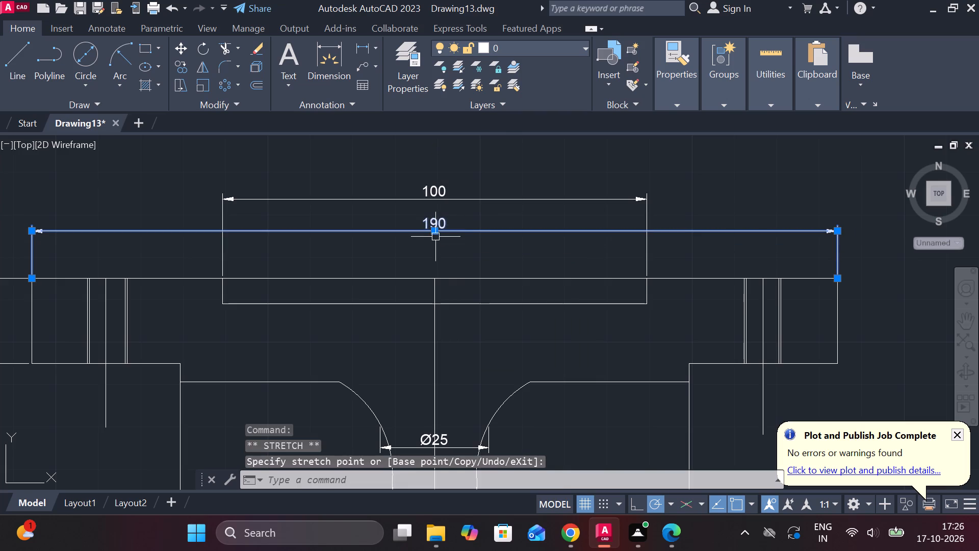
left_click(435, 230)
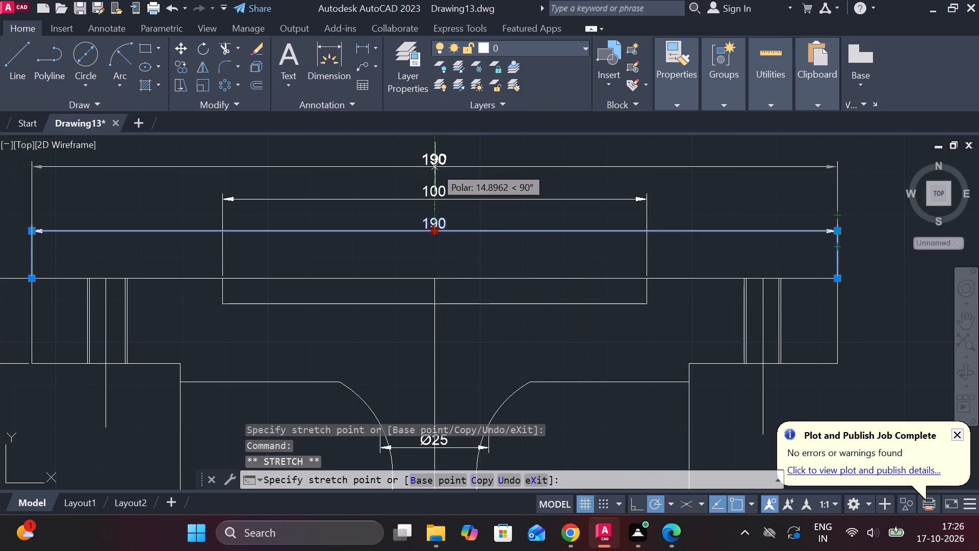
left_click(435, 167)
Add the diameter symbol before the overall width dimension's text so it reads Ø190.
double_click(435, 157)
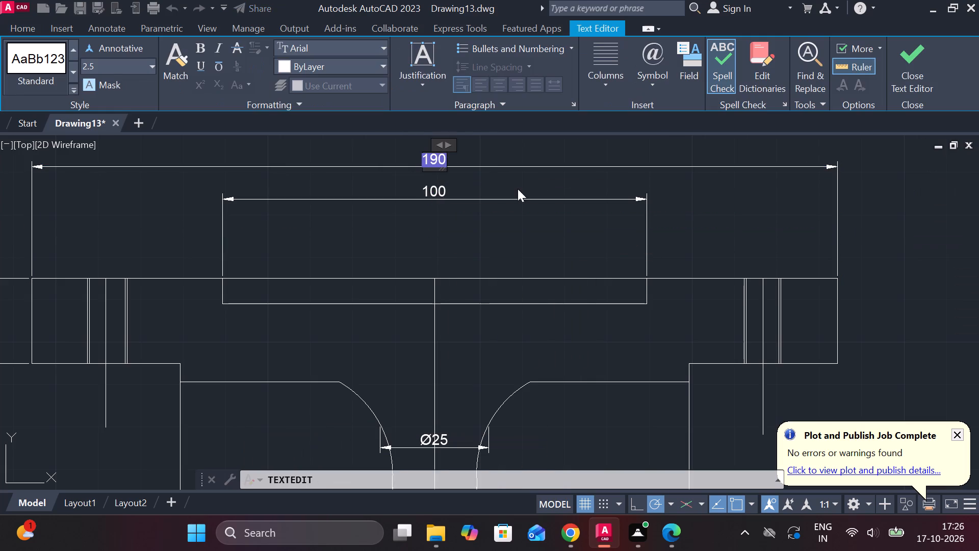
left_click(652, 83)
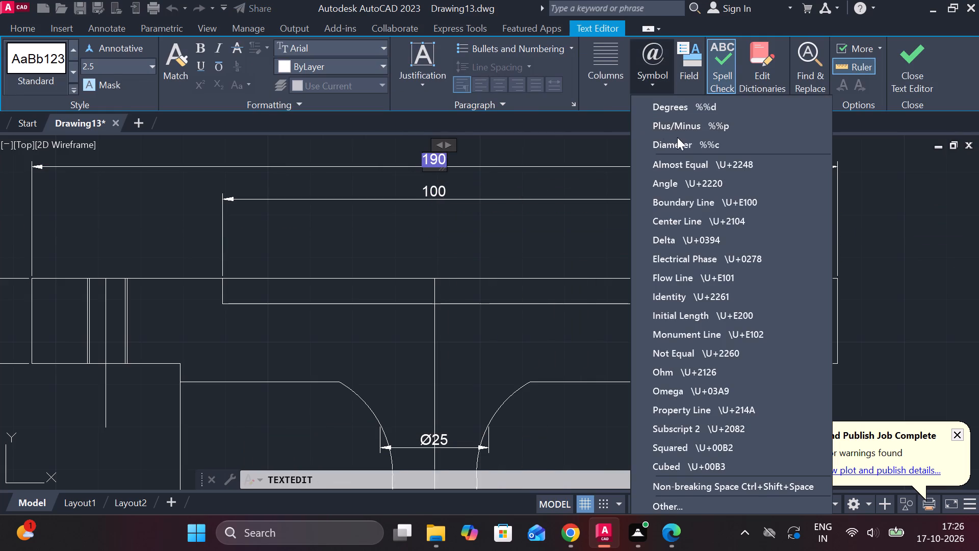
left_click(677, 146)
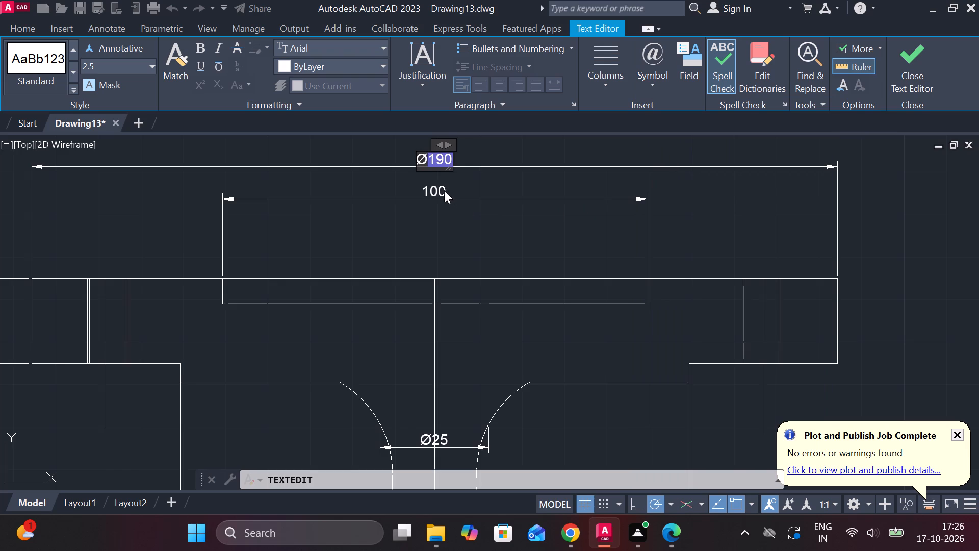
double_click(444, 190)
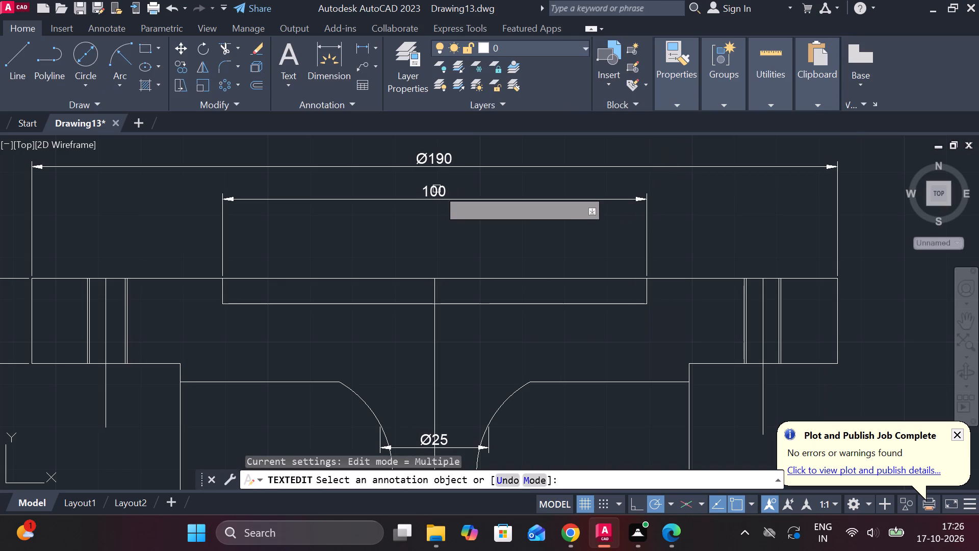
Add the diameter symbol before the top recess dimension's text so it reads Ø100.
double_click(439, 189)
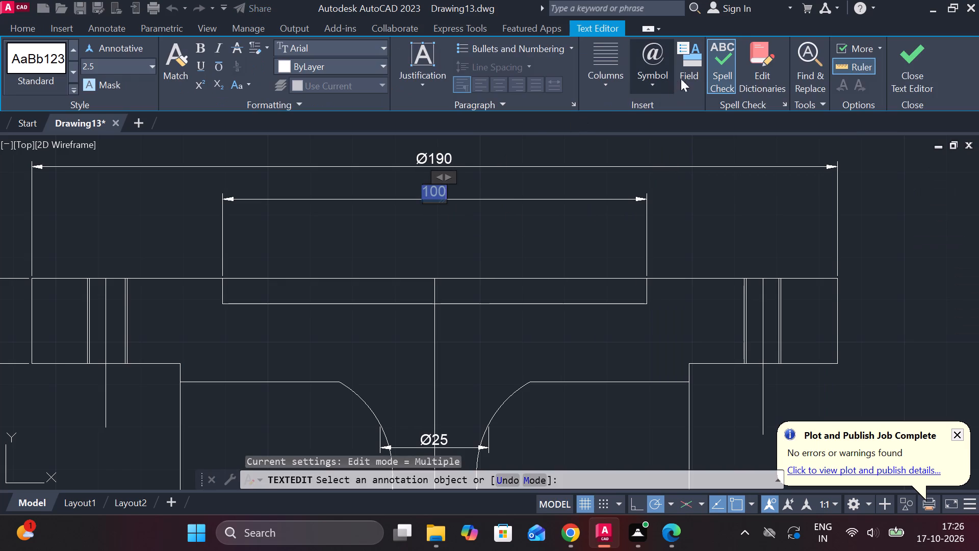
key("Left")
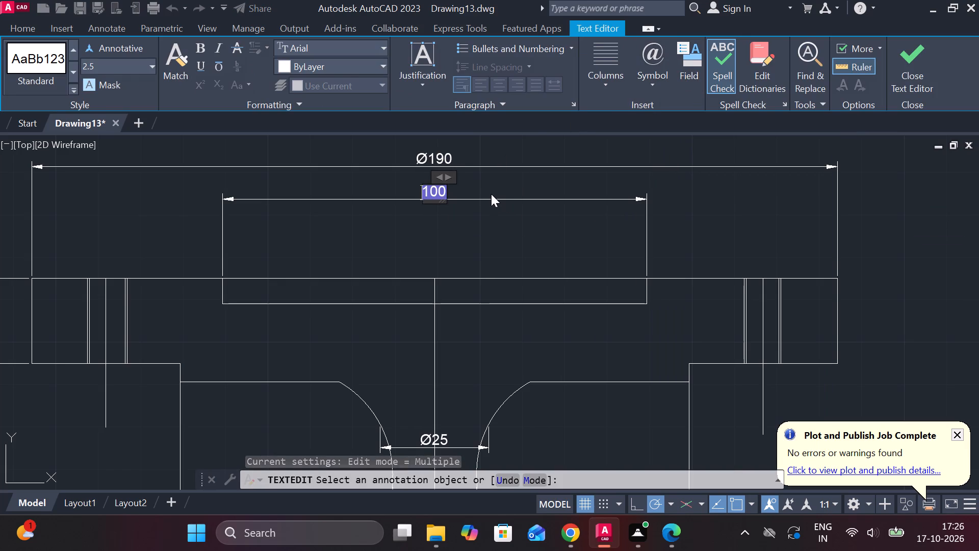
key("Left")
left_click(639, 82)
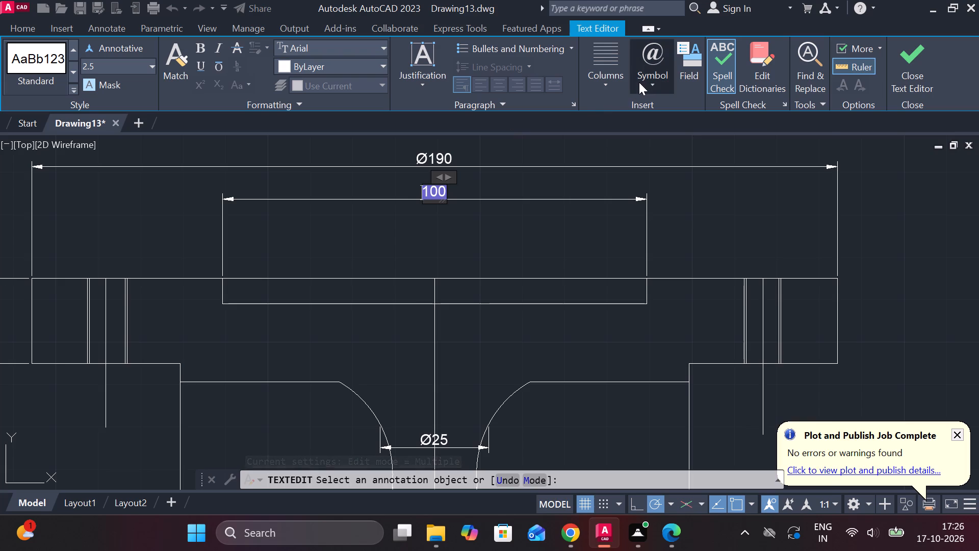
left_click(662, 139)
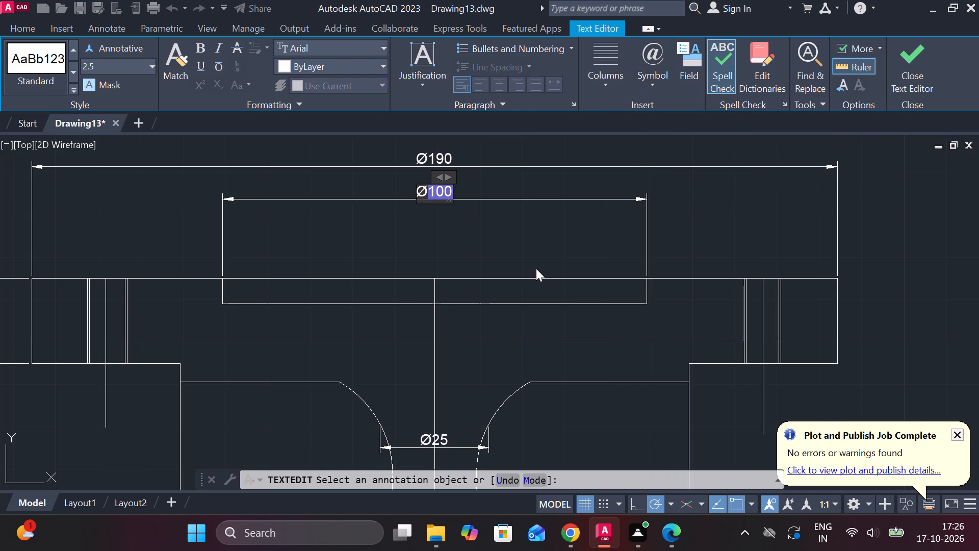
scroll(536, 268, "down", 1)
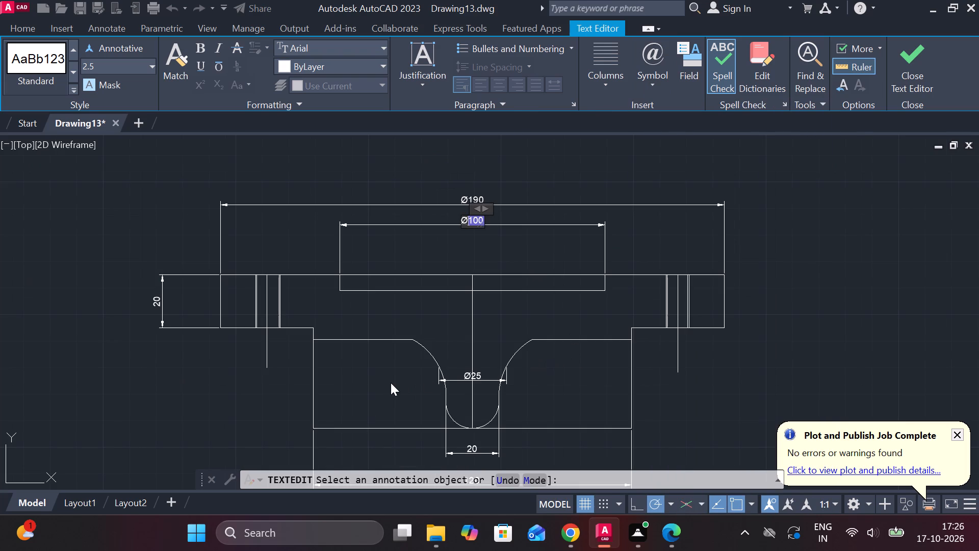
scroll(503, 322, "down", 3)
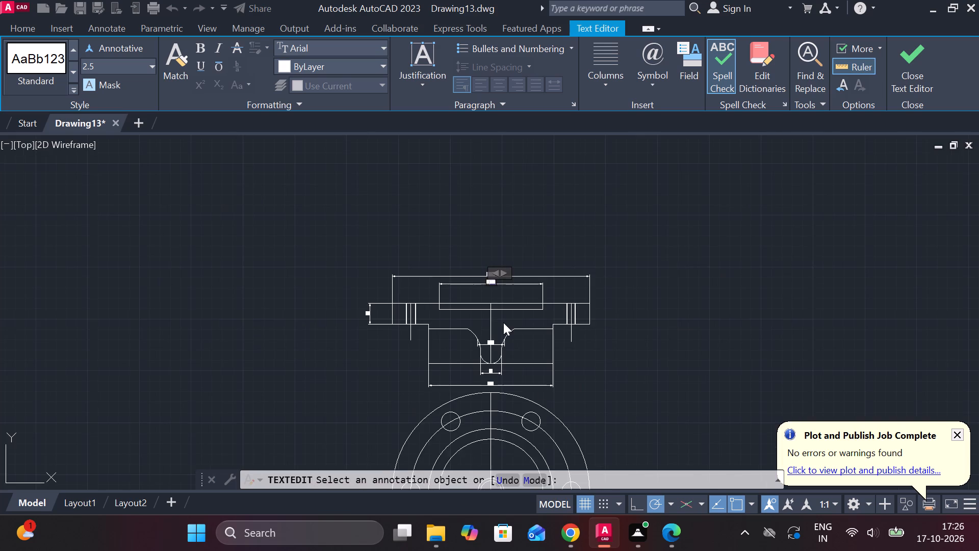
scroll(539, 397, "up", 3)
scroll(539, 397, "down", 1)
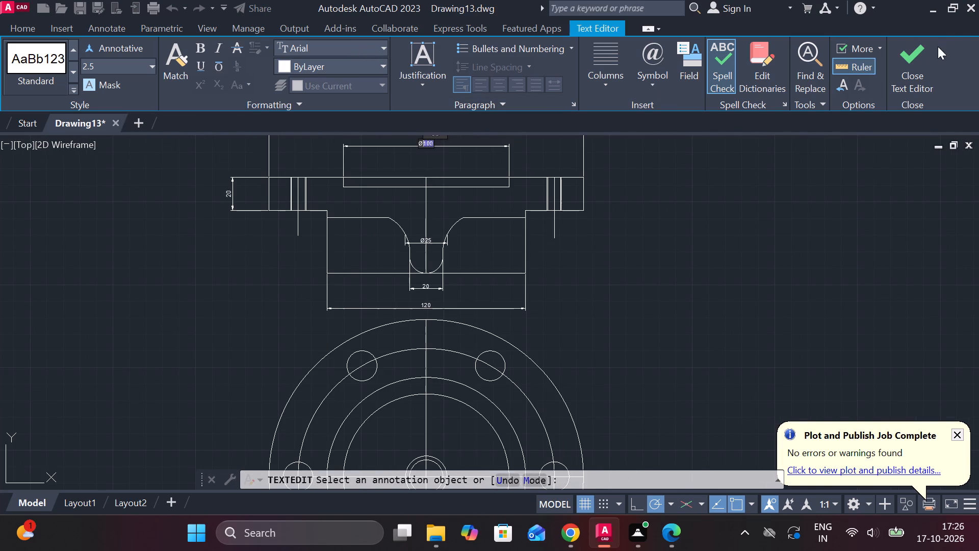
left_click(917, 62)
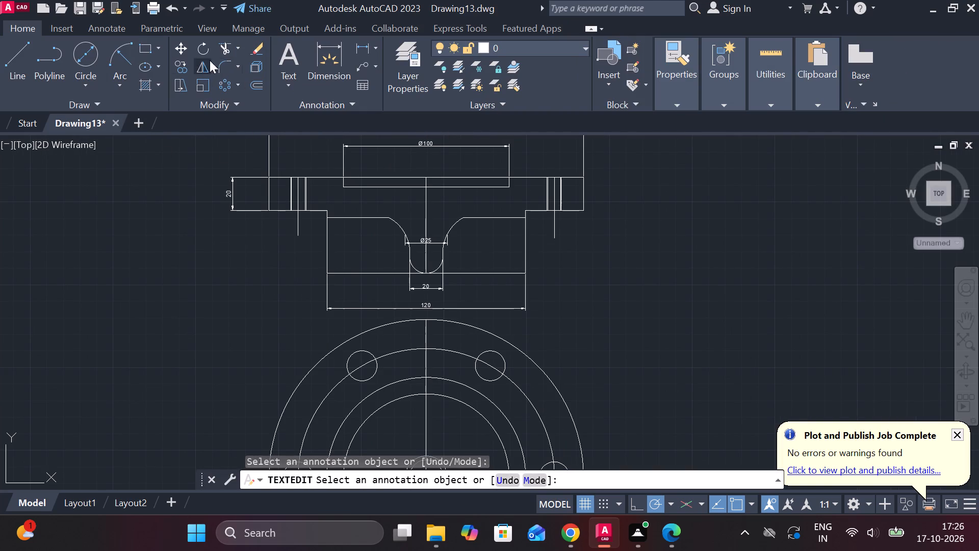
Add a vertical linear dimension from the flange's underside to the lower body's bottom edge, placed right of the body.
left_click(357, 49)
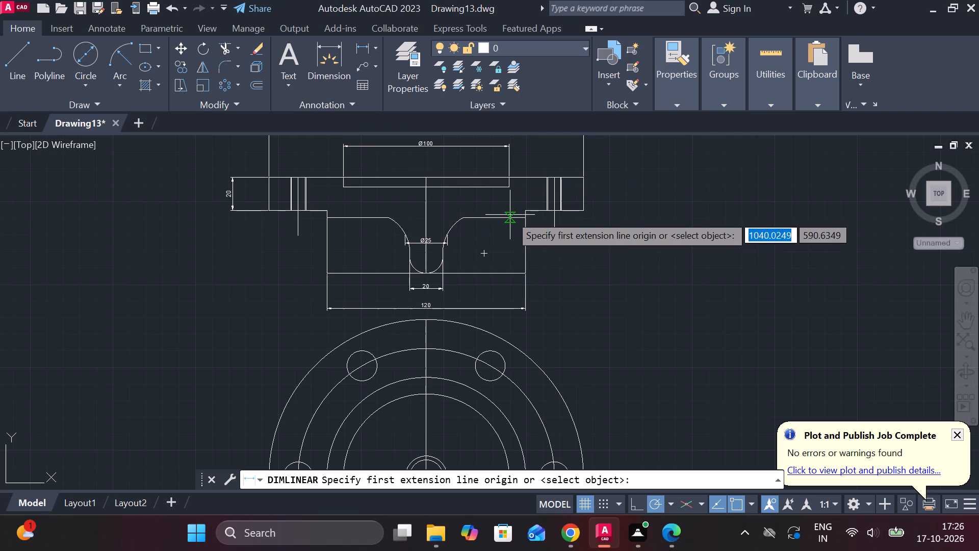
left_click(524, 209)
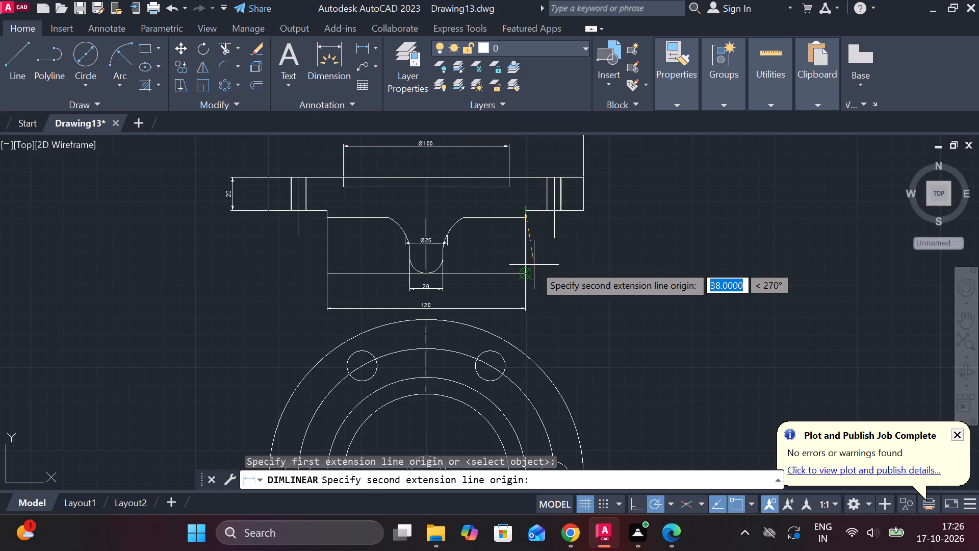
left_click(527, 273)
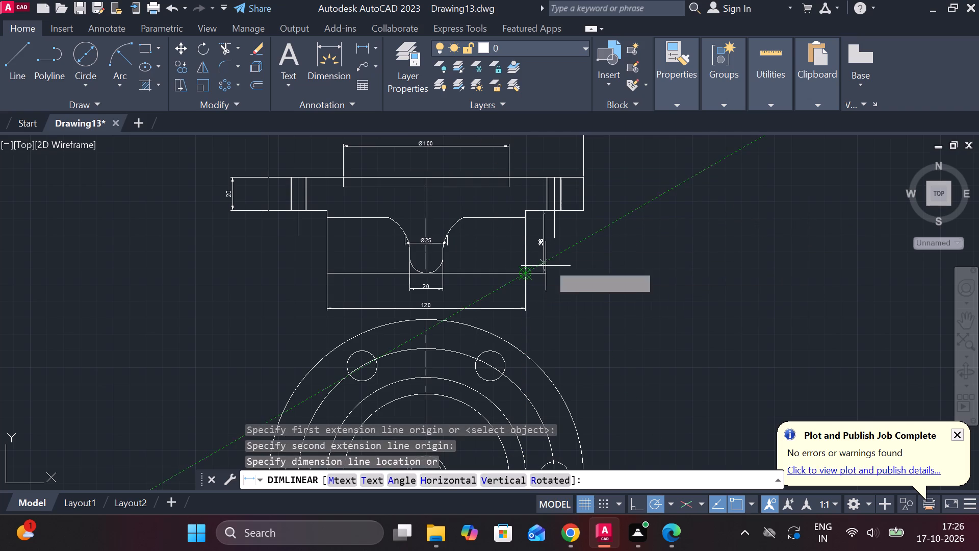
left_click(581, 264)
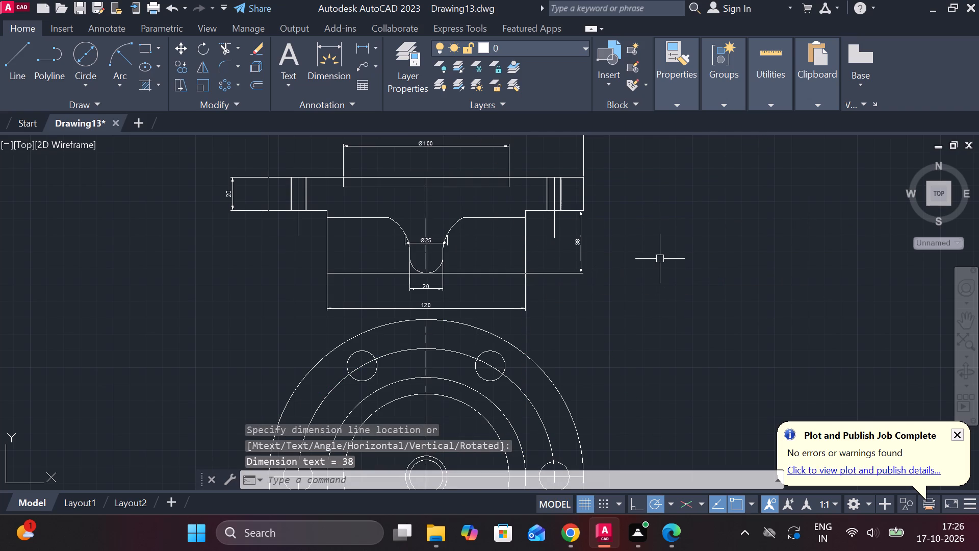
Add a diameter dimension to the upper-right bolt hole of the circular view, placing its text outside the flange's outer circle.
left_click(372, 46)
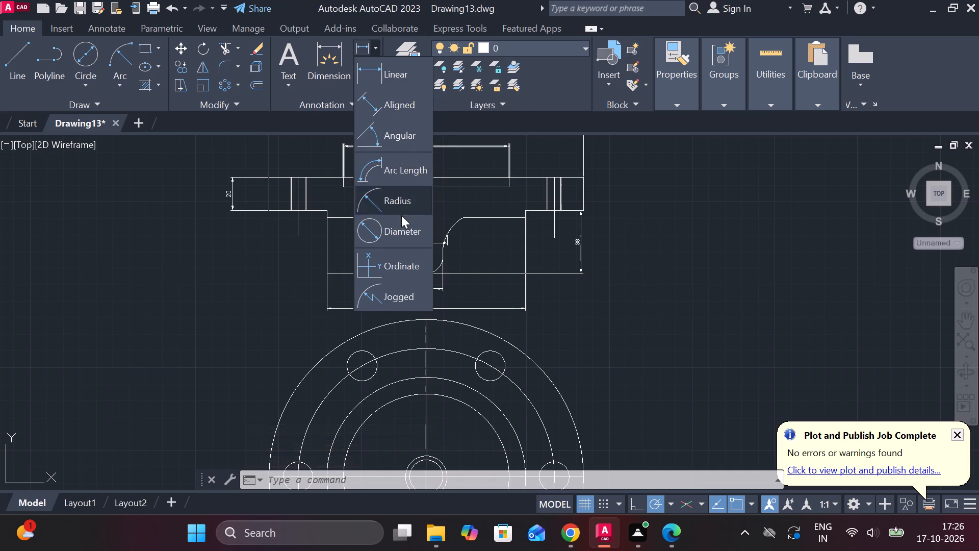
left_click(401, 218)
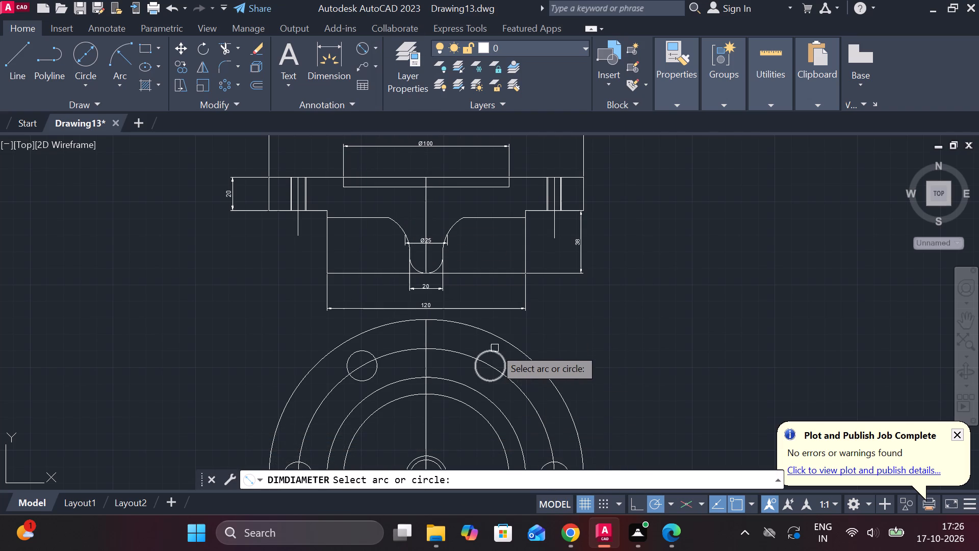
left_click(499, 360)
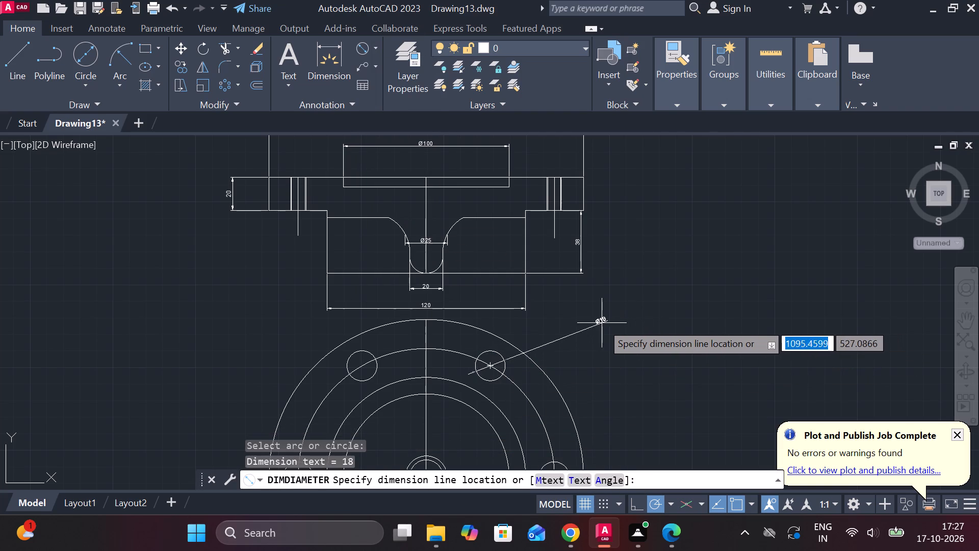
left_click(575, 338)
Insert "6 HOLES,DIA" before the diameter value in the bolt hole's dimension text.
double_click(578, 338)
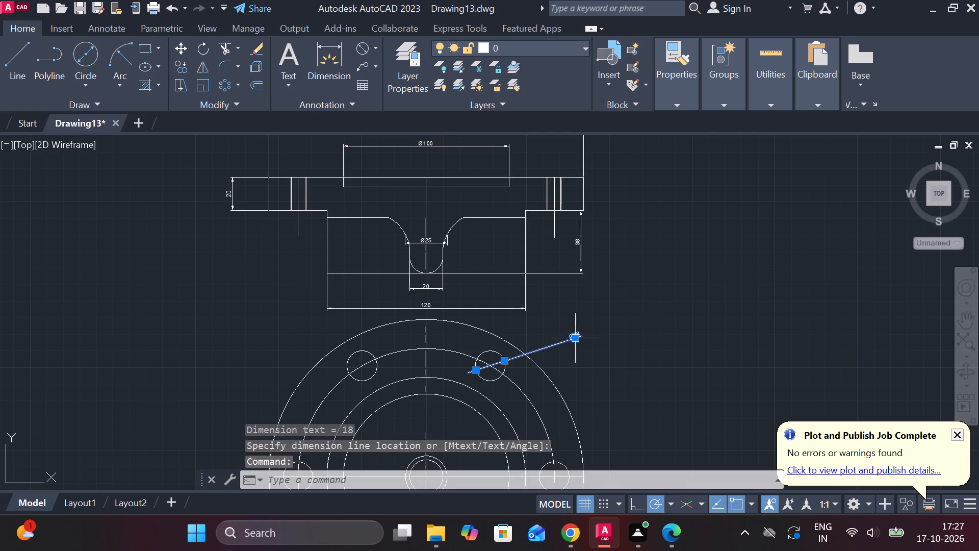
scroll(597, 338, "up", 3)
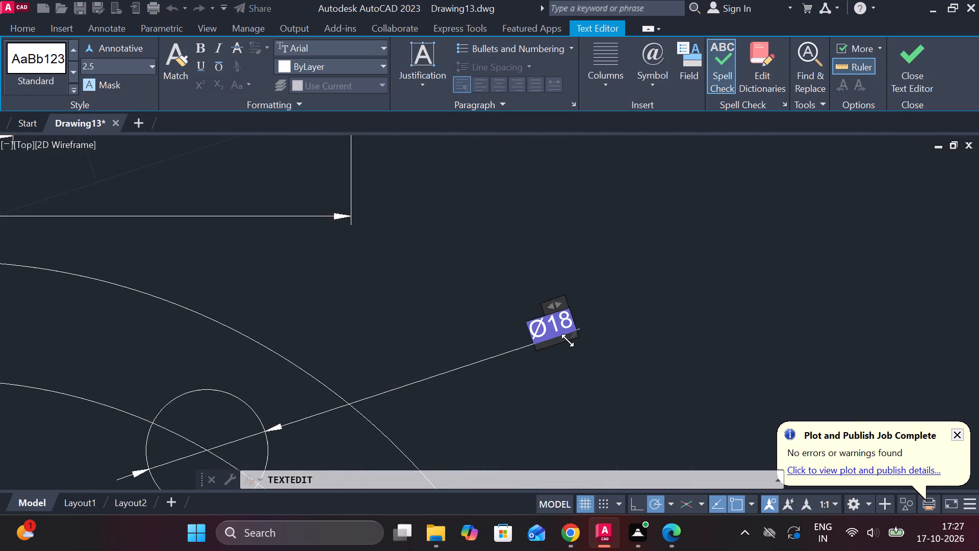
scroll(568, 340, "up", 1)
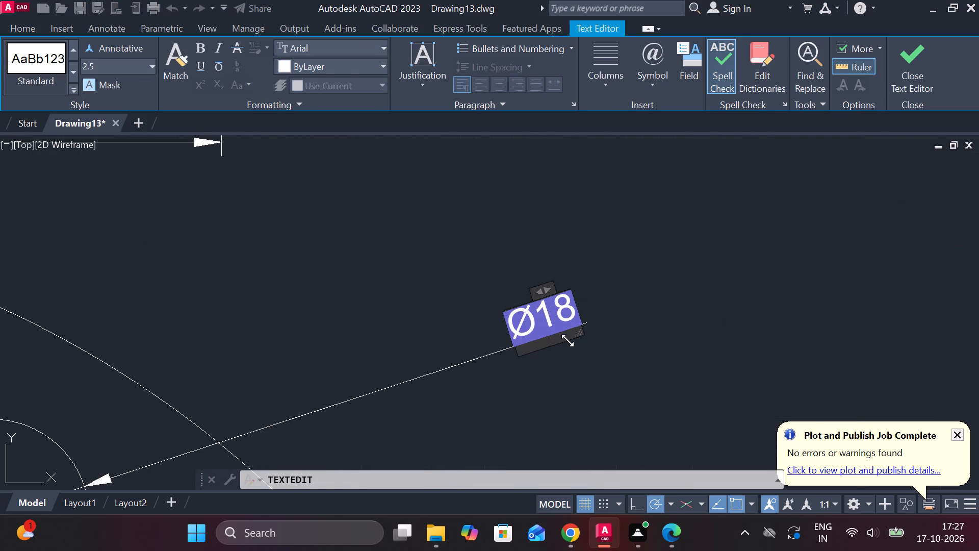
key("6")
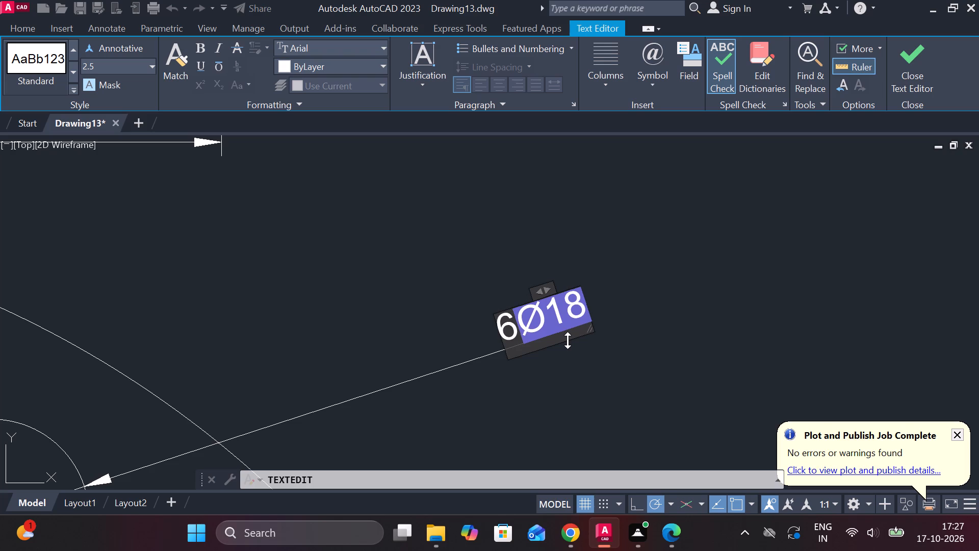
key("space")
type("HOLES")
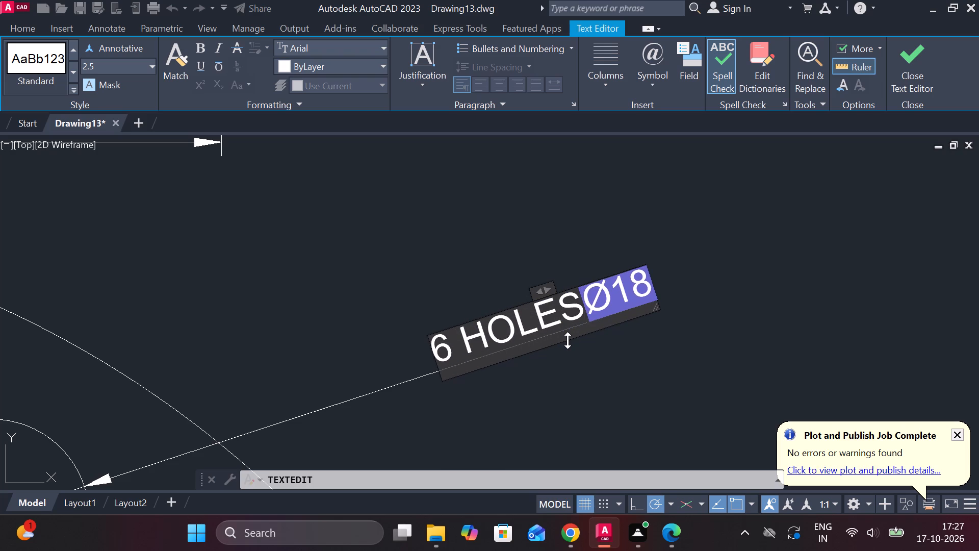
key("comma")
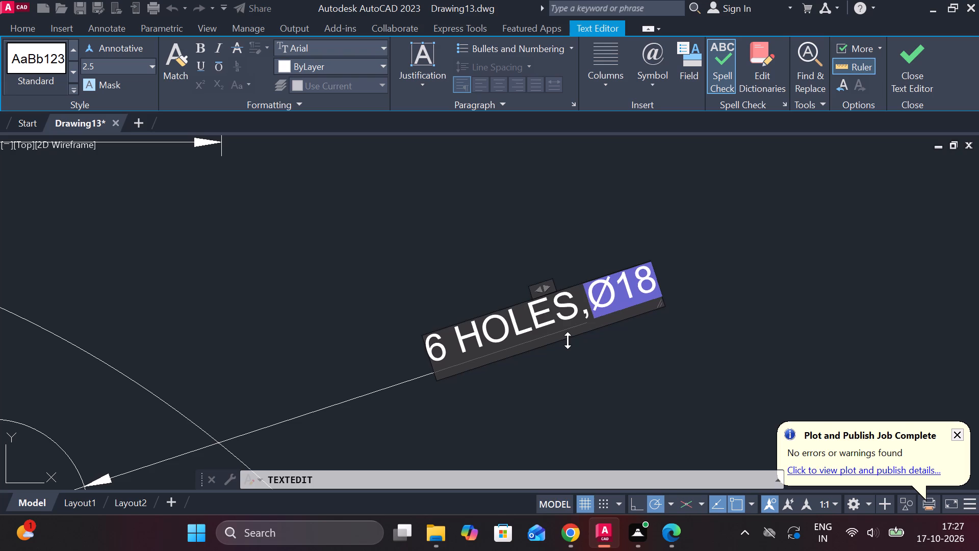
key("d")
key("i")
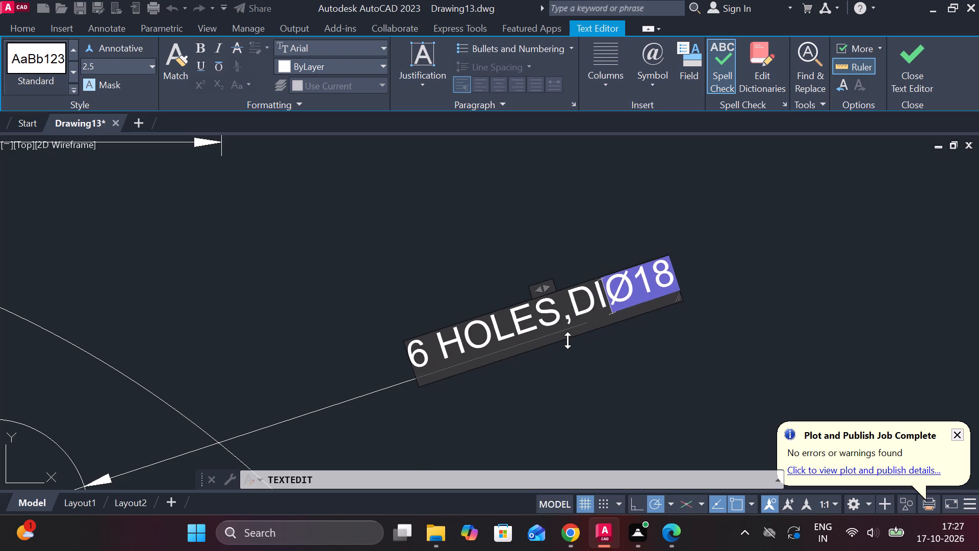
key("a")
key("space")
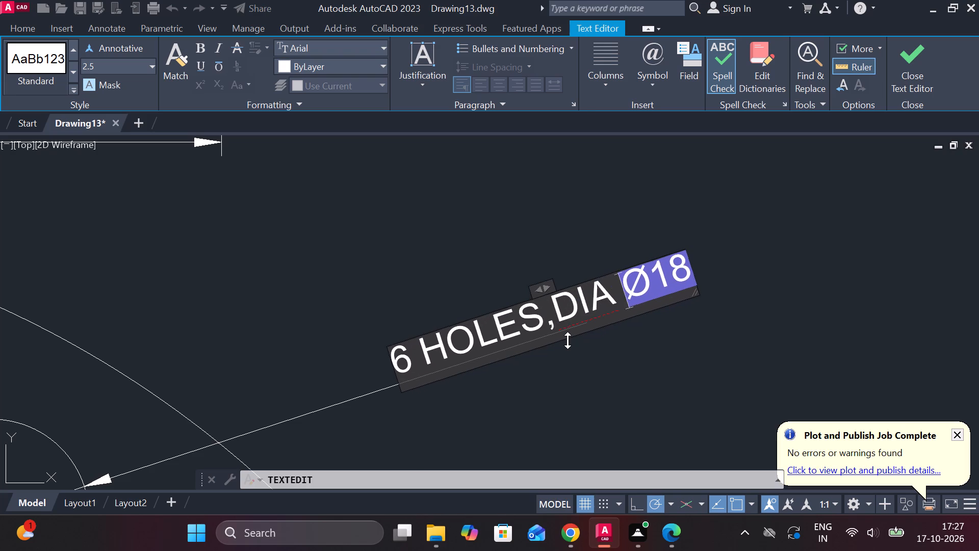
key("Right")
key("Right")
key("Right")
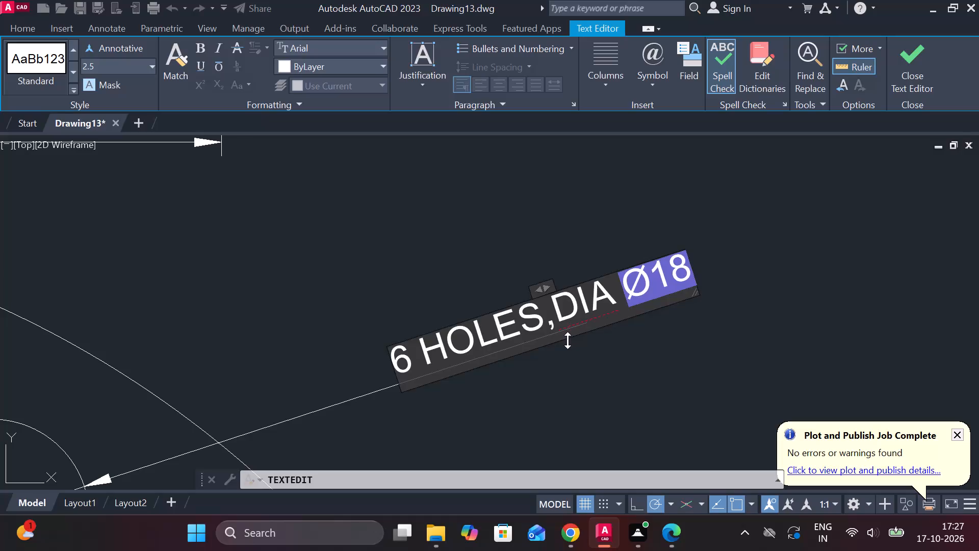
Add a second line reading "PCB 150" to the bolt hole's dimension text.
key("Return")
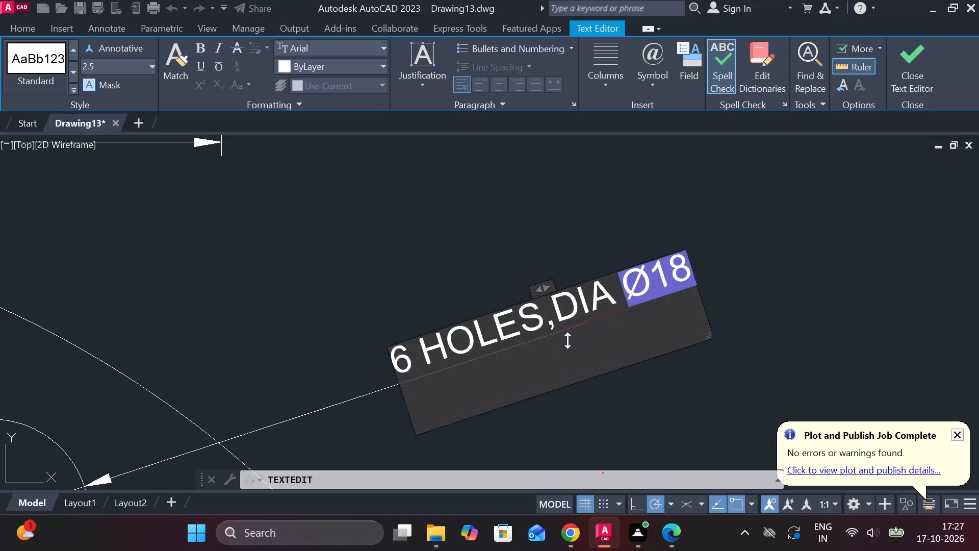
key("p")
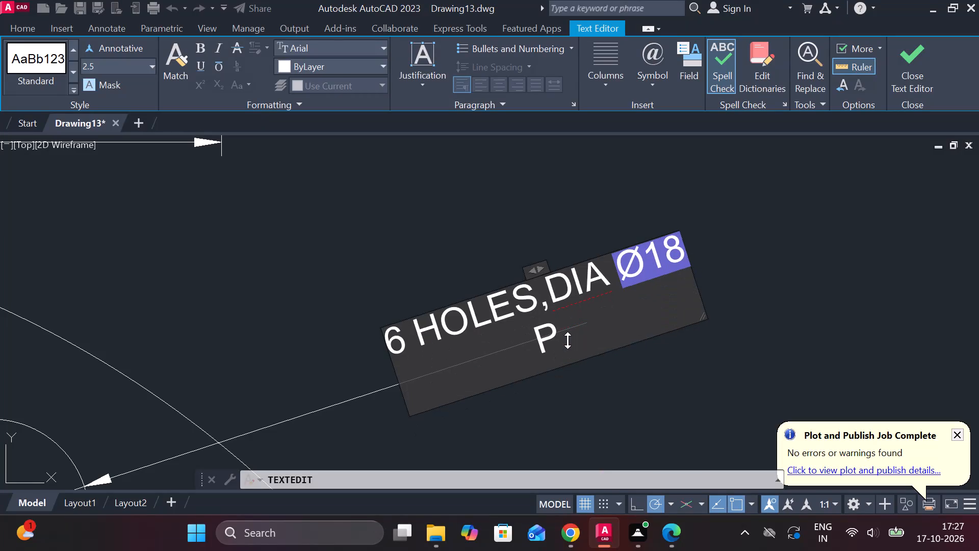
key("c")
key("b")
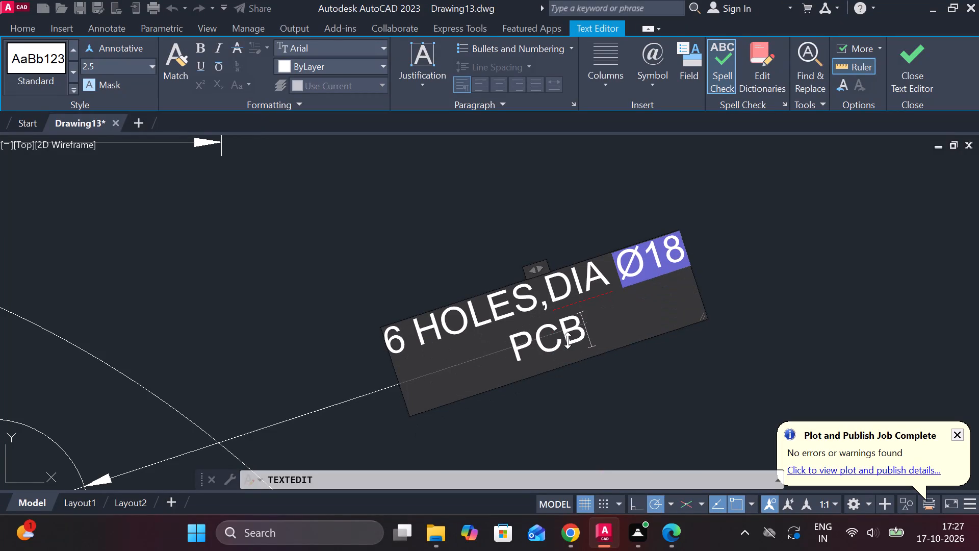
key("space")
key("1")
type("50")
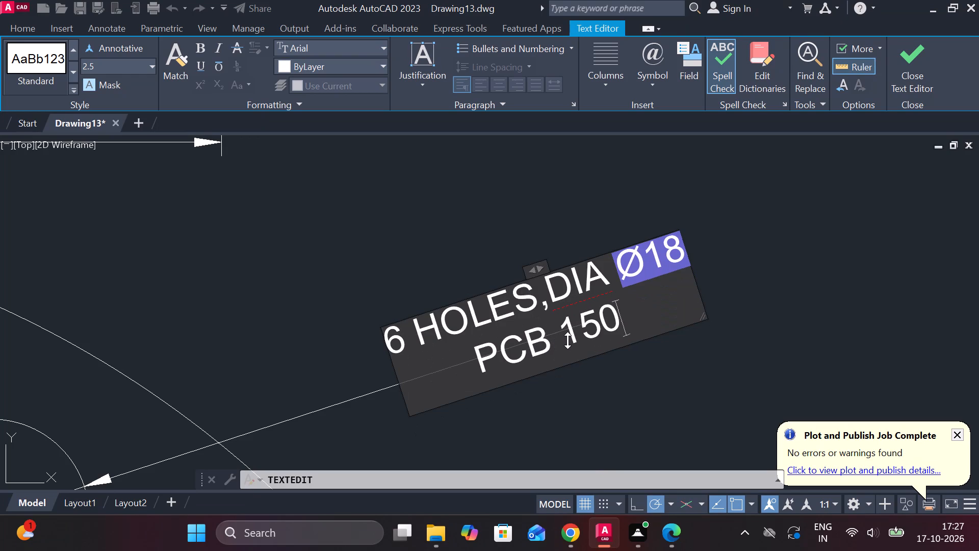
left_click(743, 253)
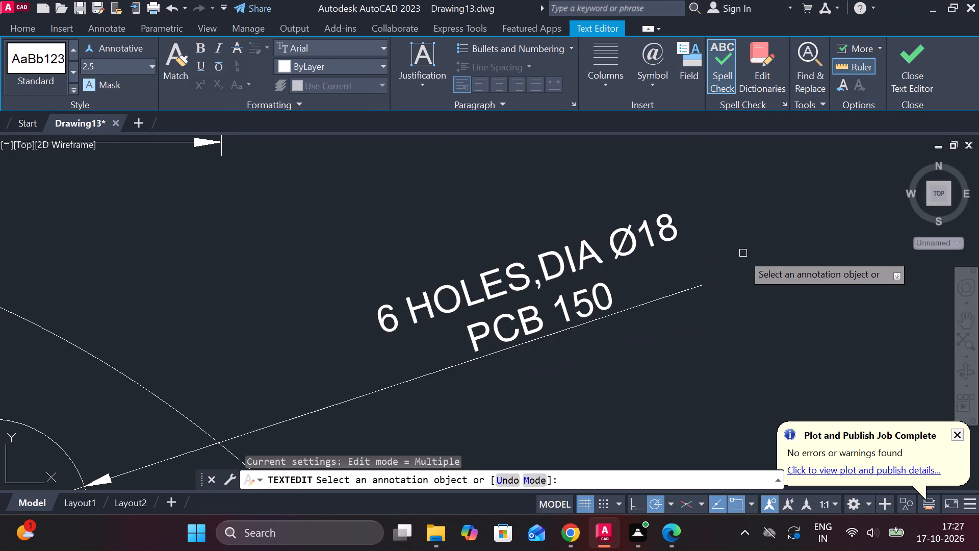
Start the fourth part's outline right of the third part with a 90 horizontal line and a 48 vertical line up from its right end.
scroll(736, 271, "down", 6)
scroll(800, 287, "up", 2)
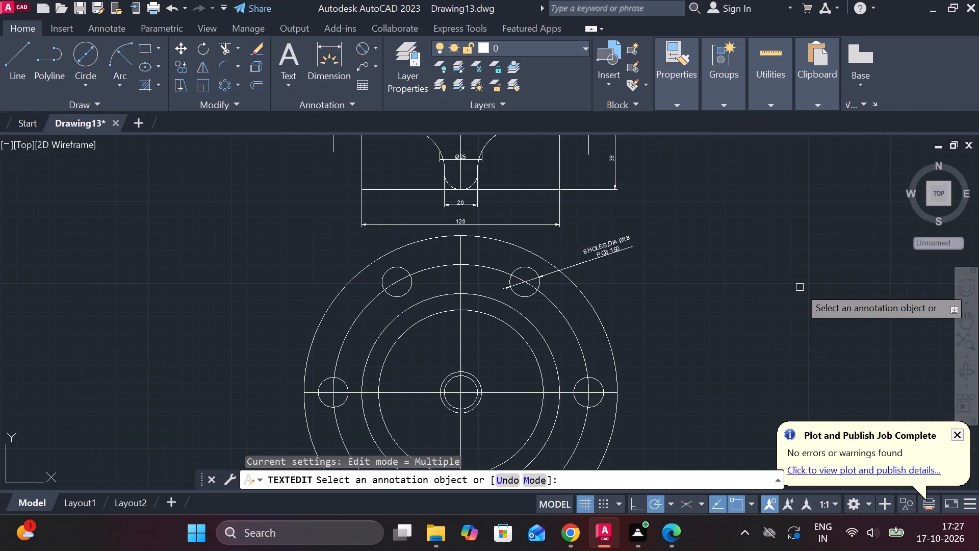
scroll(775, 290, "down", 3)
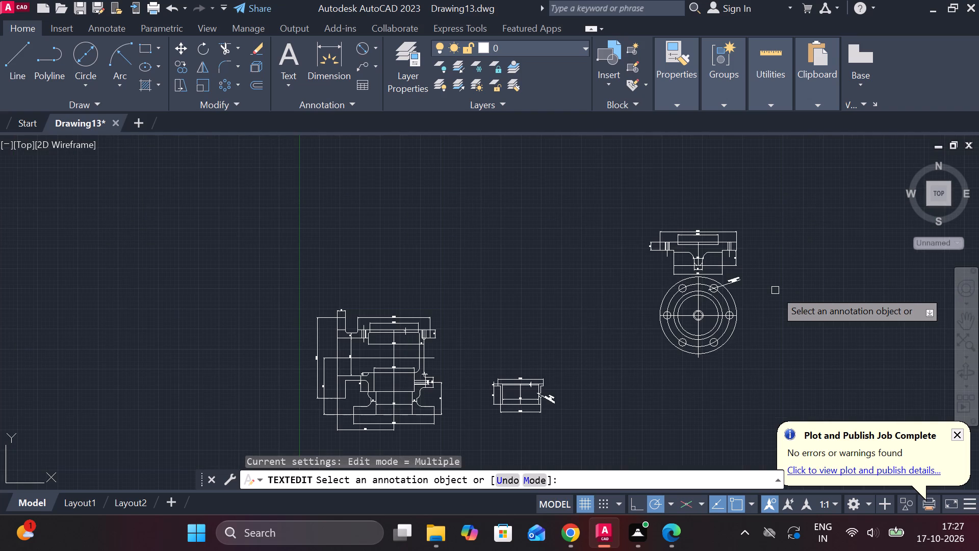
scroll(456, 278, "down", 1)
scroll(684, 300, "down", 2)
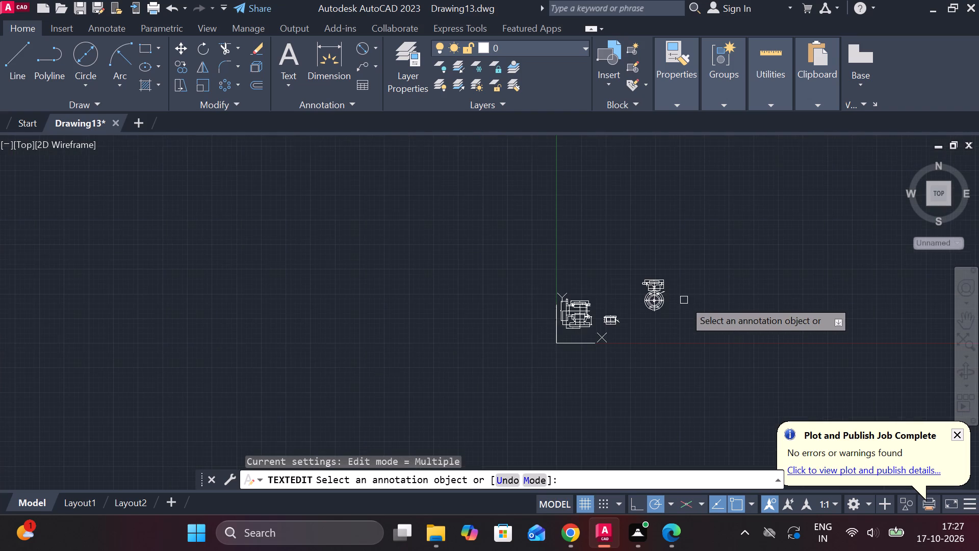
scroll(684, 300, "up", 4)
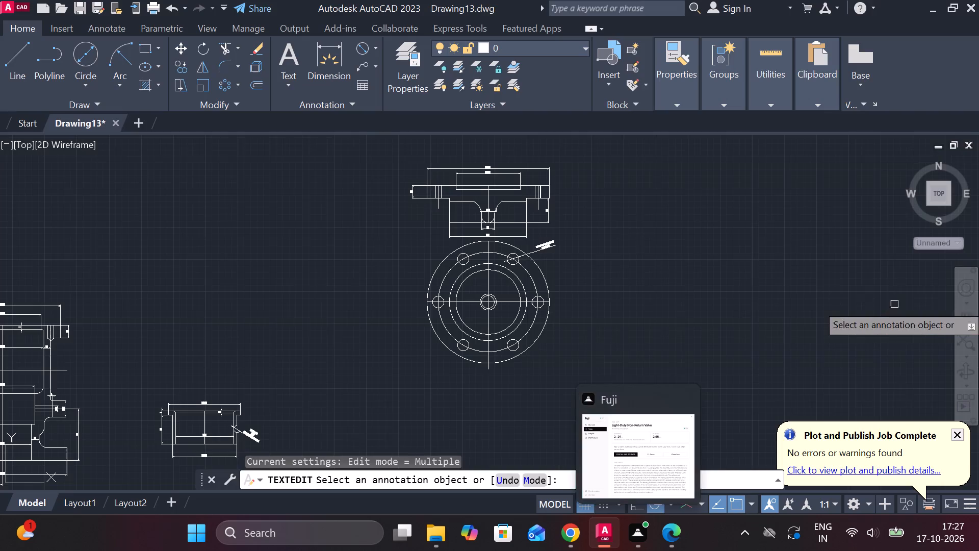
scroll(610, 333, "down", 2)
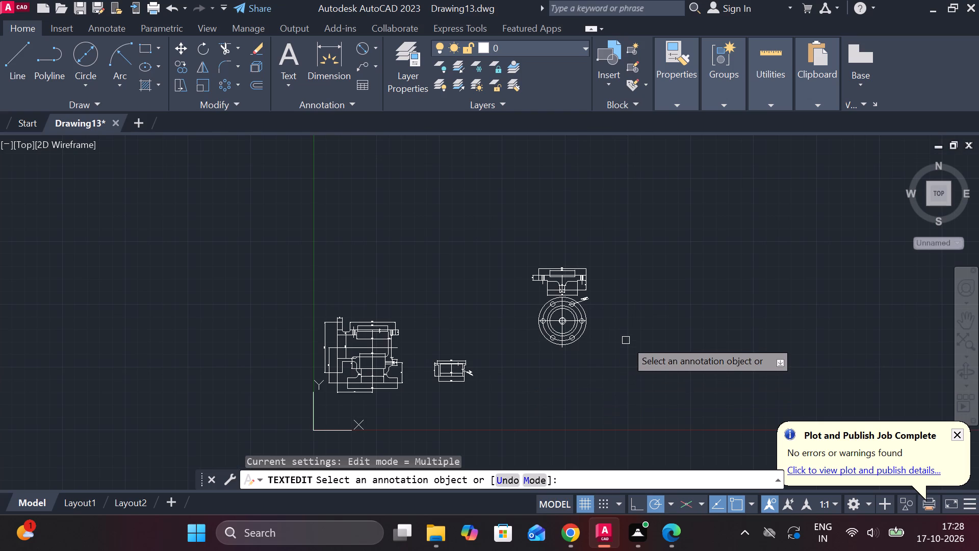
left_click(14, 69)
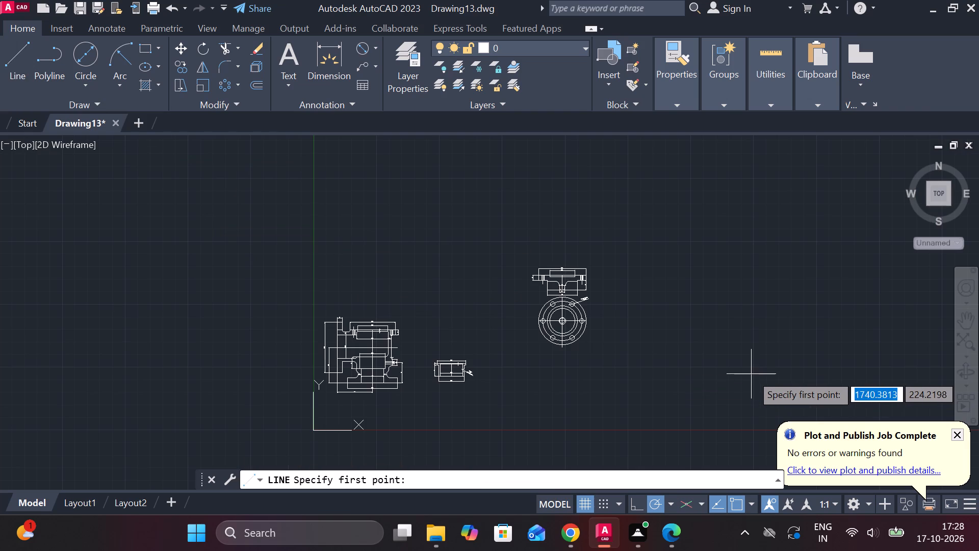
left_click(650, 341)
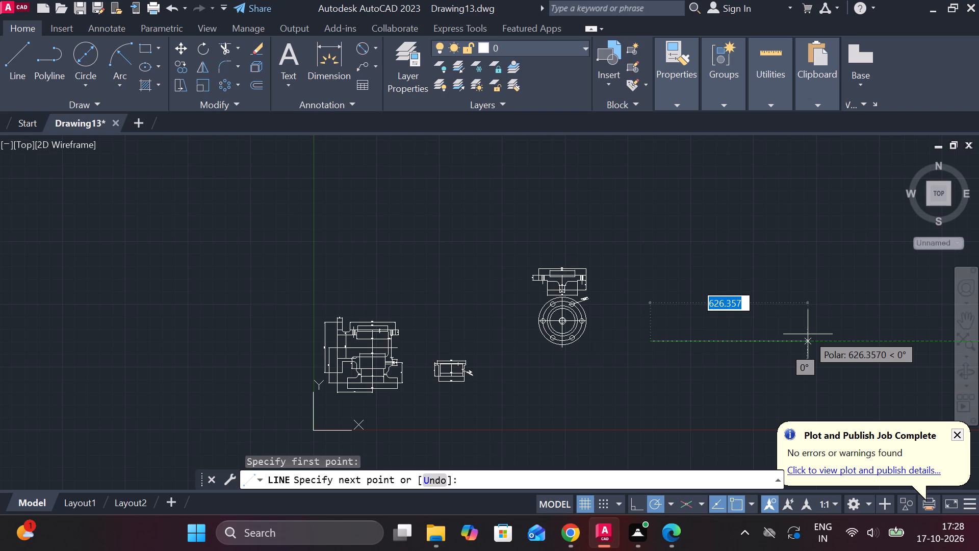
type("90")
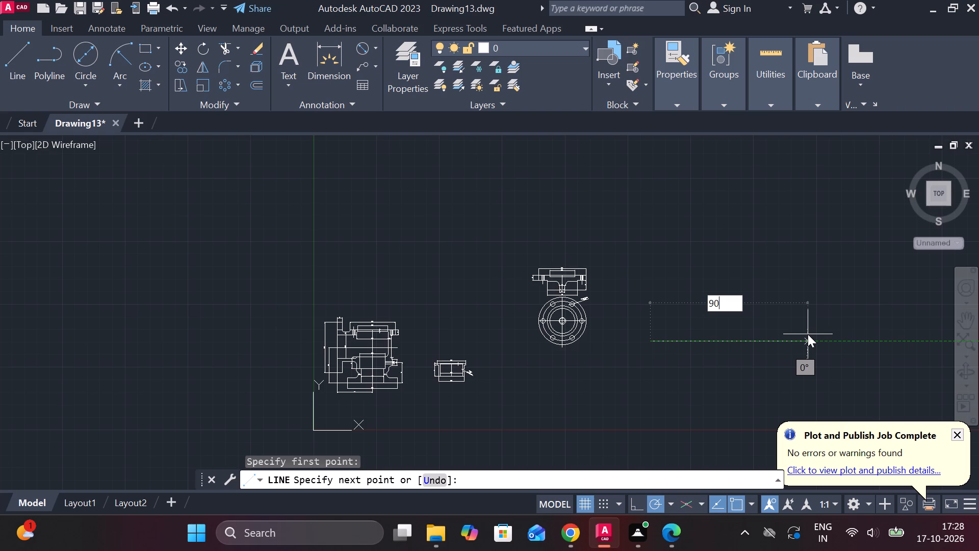
key("Return")
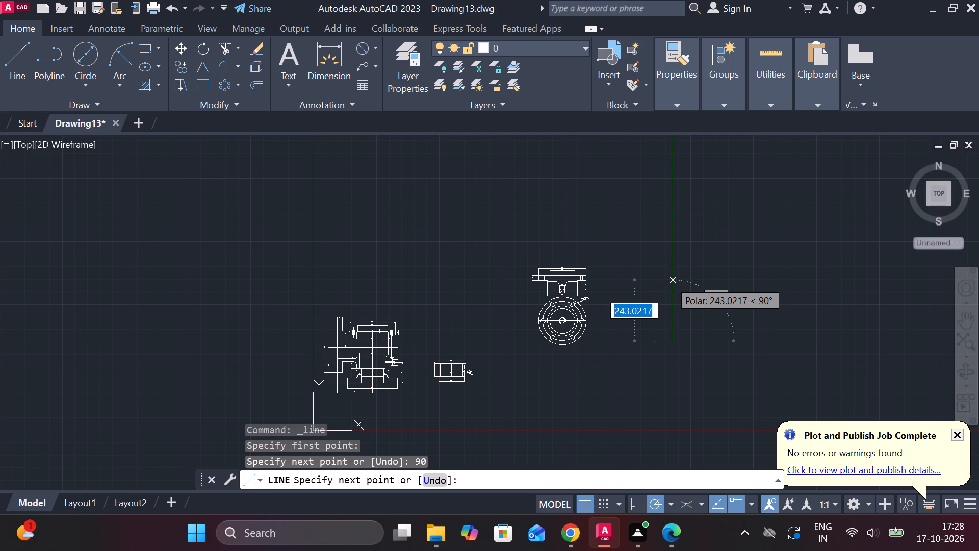
key("4")
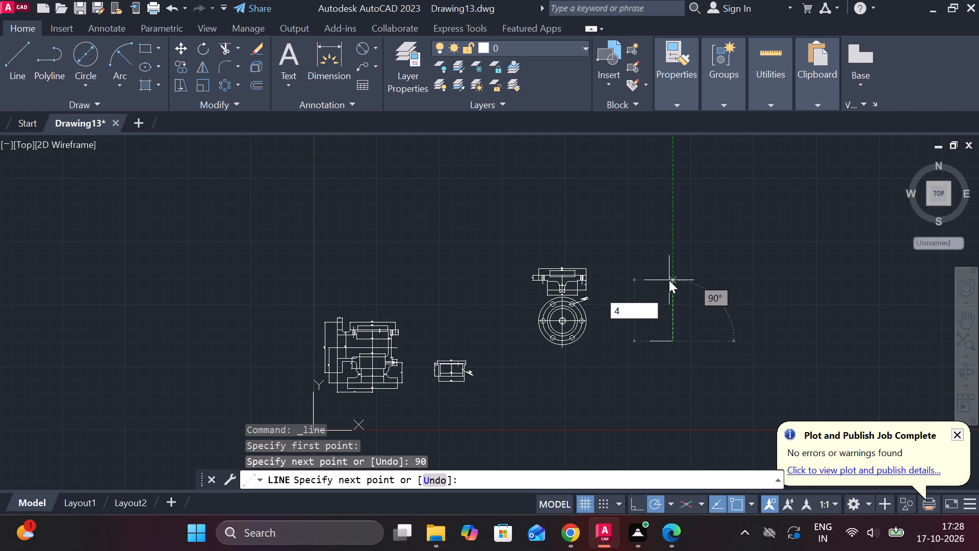
key("8")
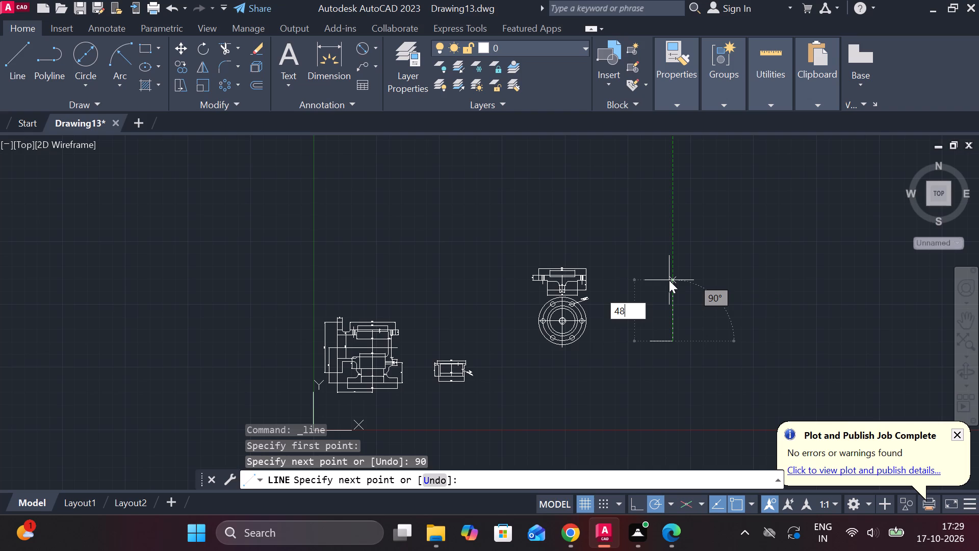
key("Return")
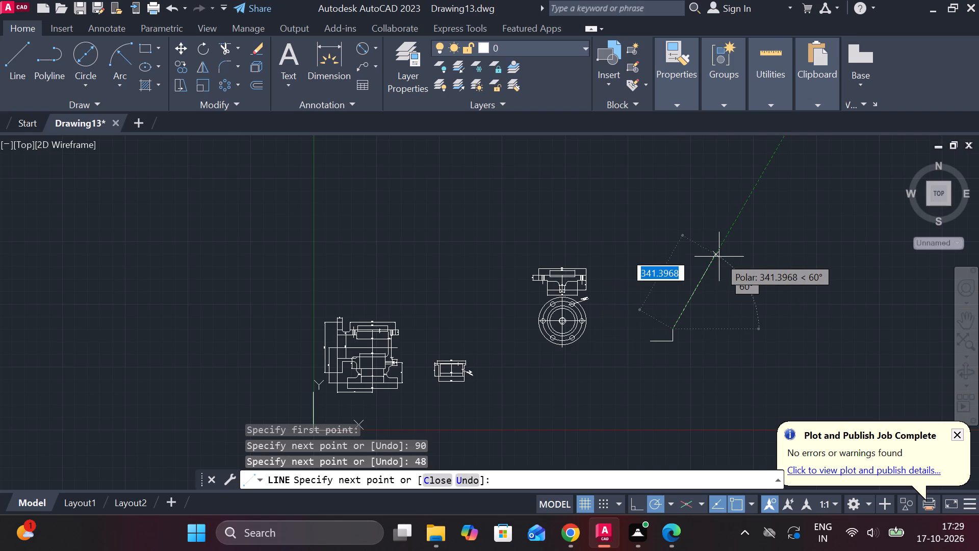
Continue the outline from the top of the 48 vertical line with a line about 225 long, sloping up rightward at 45°.
scroll(693, 291, "up", 1)
scroll(693, 291, "down", 3)
scroll(693, 291, "up", 3)
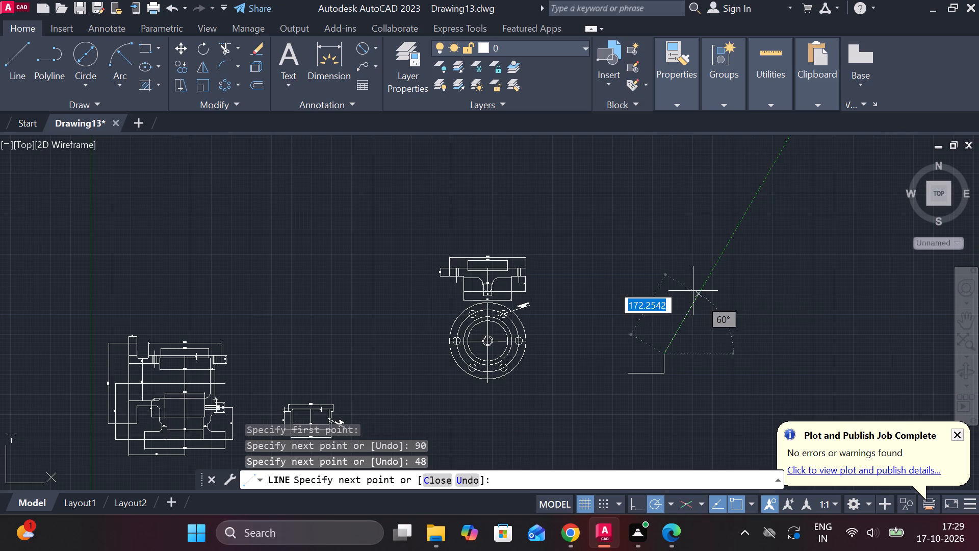
scroll(671, 422, "up", 3)
scroll(700, 247, "down", 3)
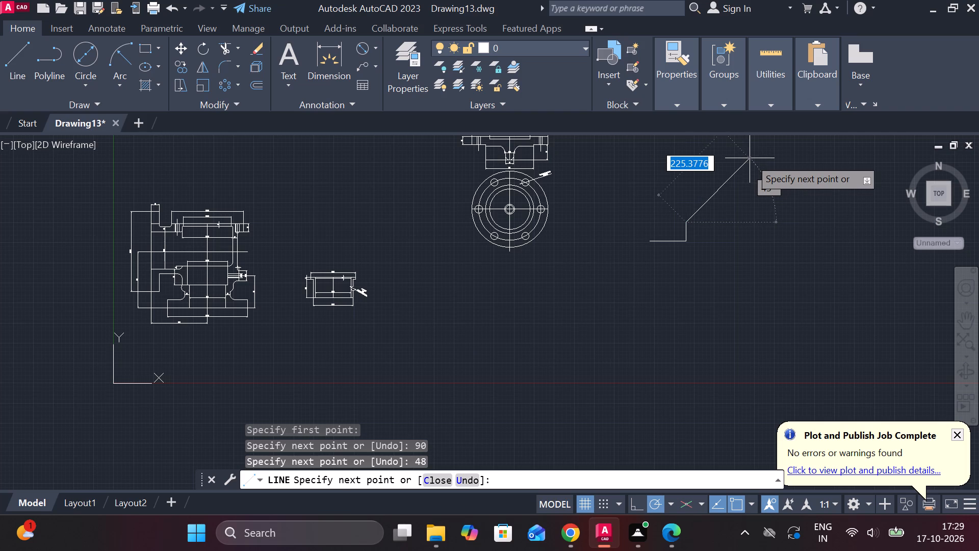
scroll(750, 158, "up", 2)
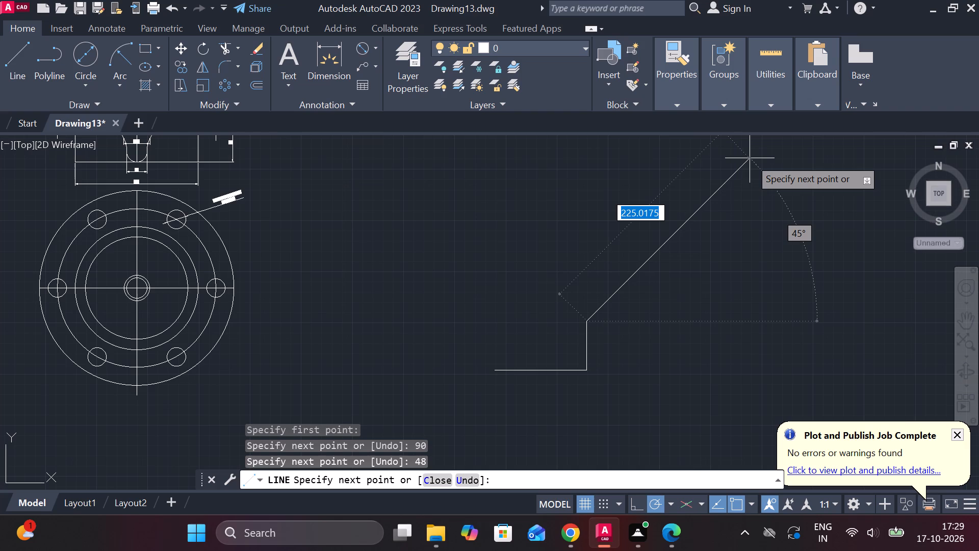
left_click(750, 158)
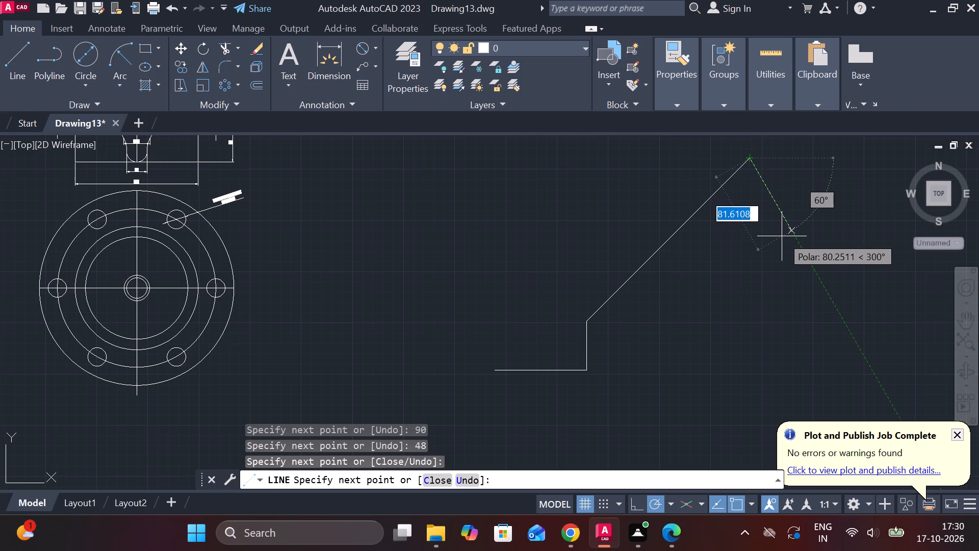
key("Escape")
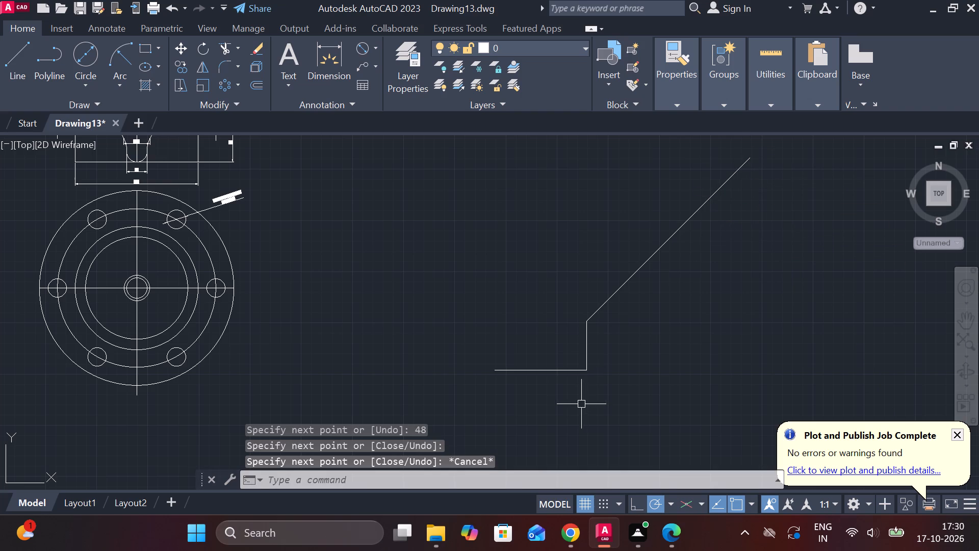
Close the 90 by 48 rectangle with a top line running past its left side and a vertical up from the base line's left end.
left_click(22, 70)
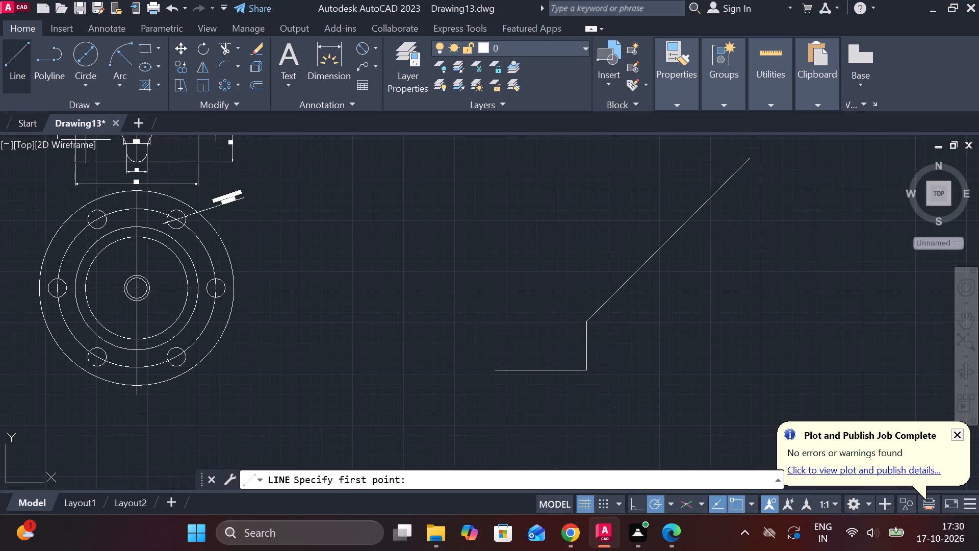
left_click(589, 323)
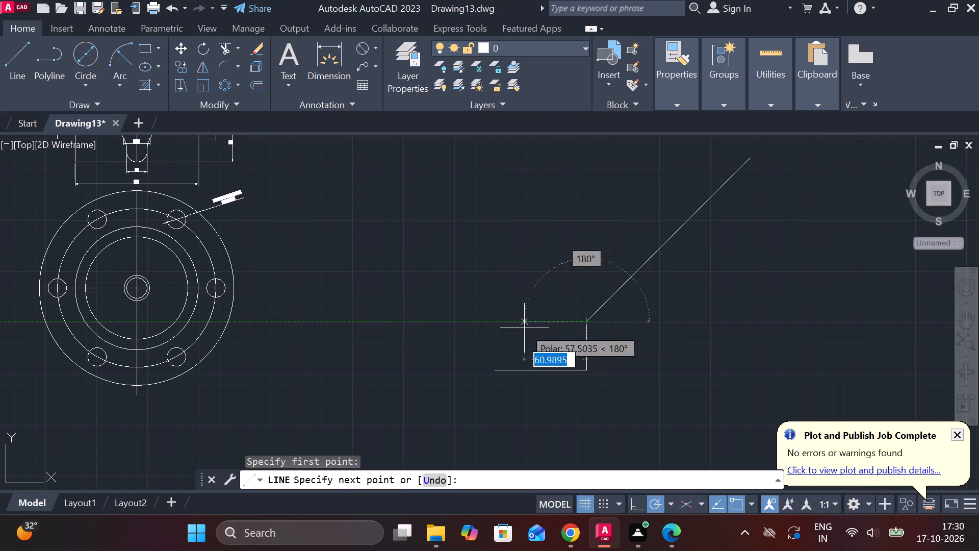
left_click(447, 317)
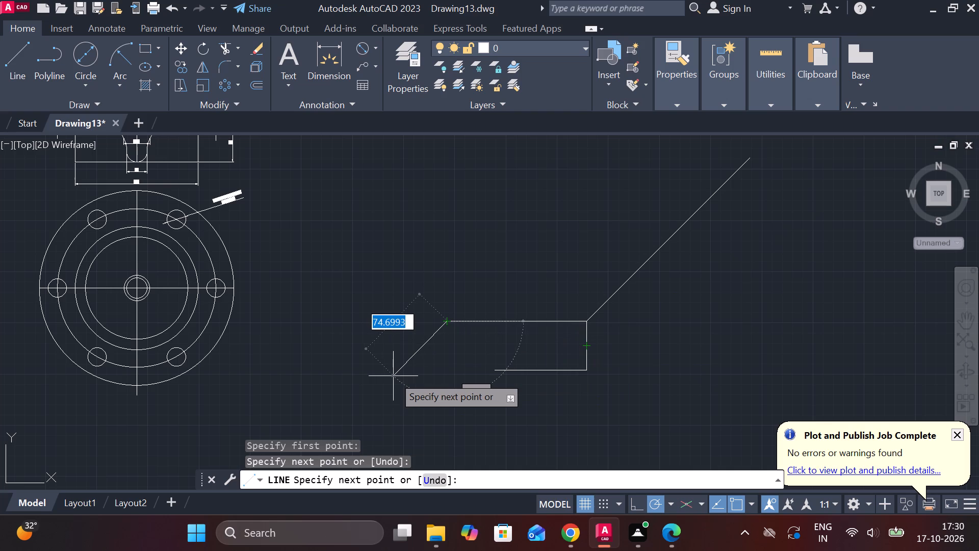
key("Escape")
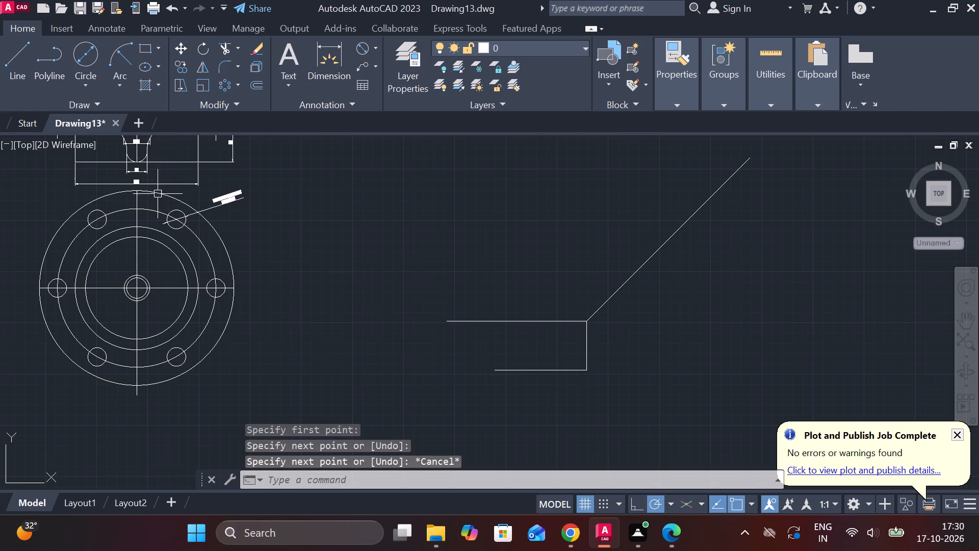
left_click(20, 59)
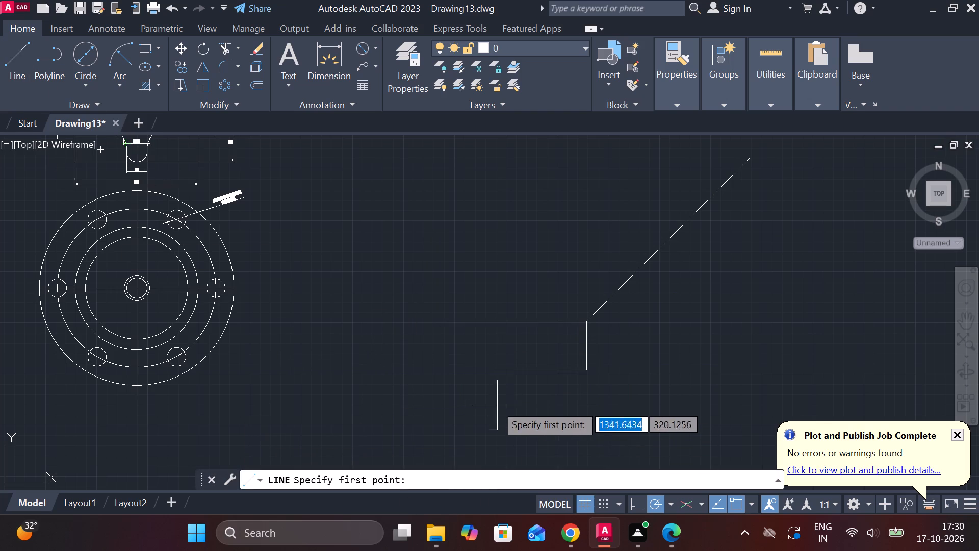
left_click(499, 371)
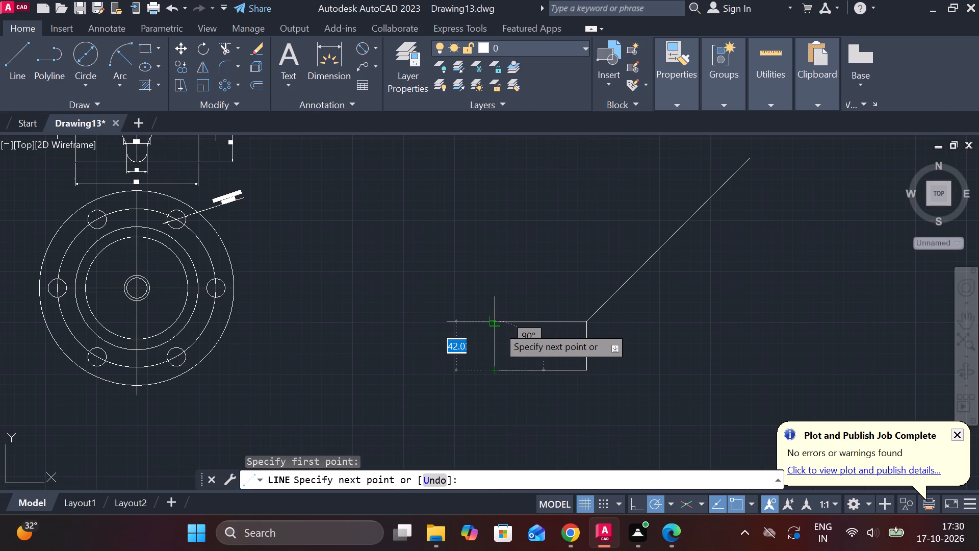
left_click(498, 322)
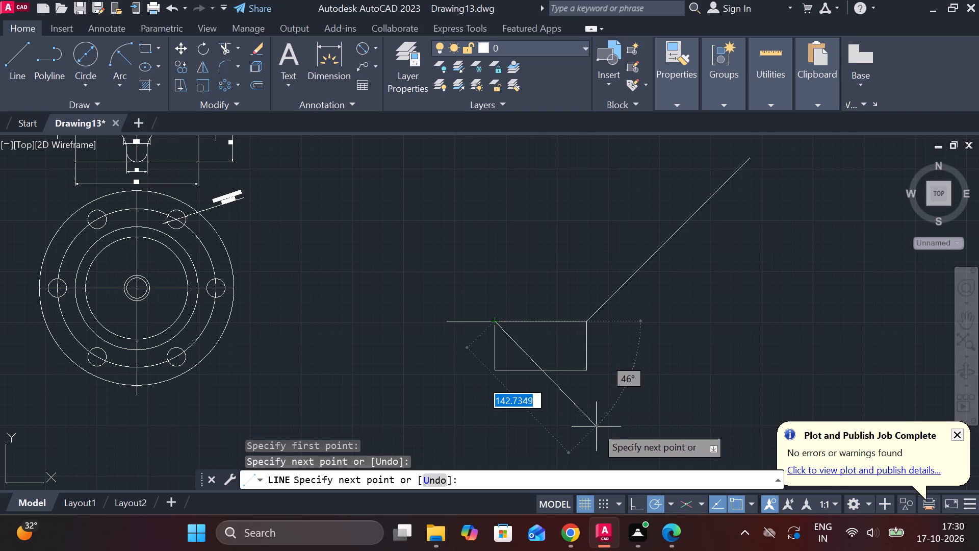
key("Escape")
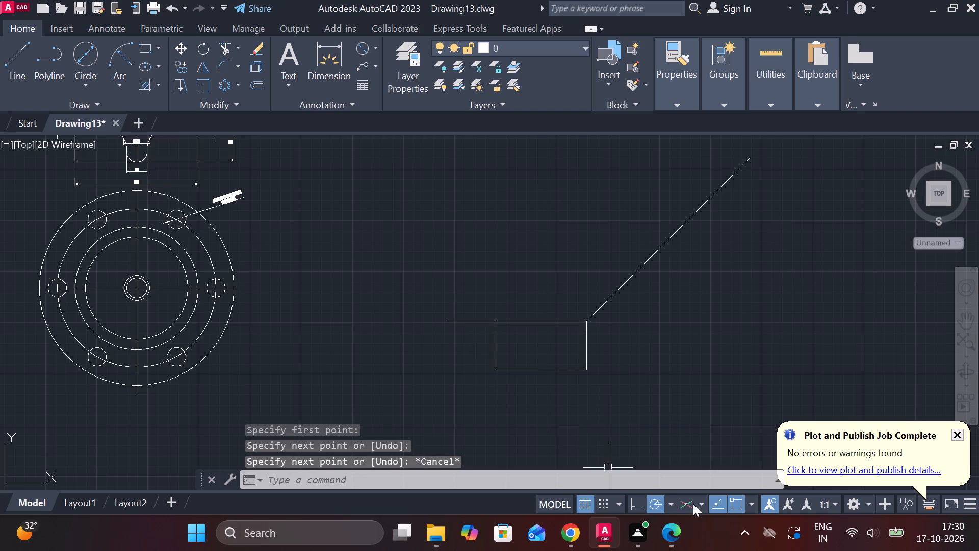
Copy the rectangle's overhanging top line 7 units straight up.
left_click(539, 320)
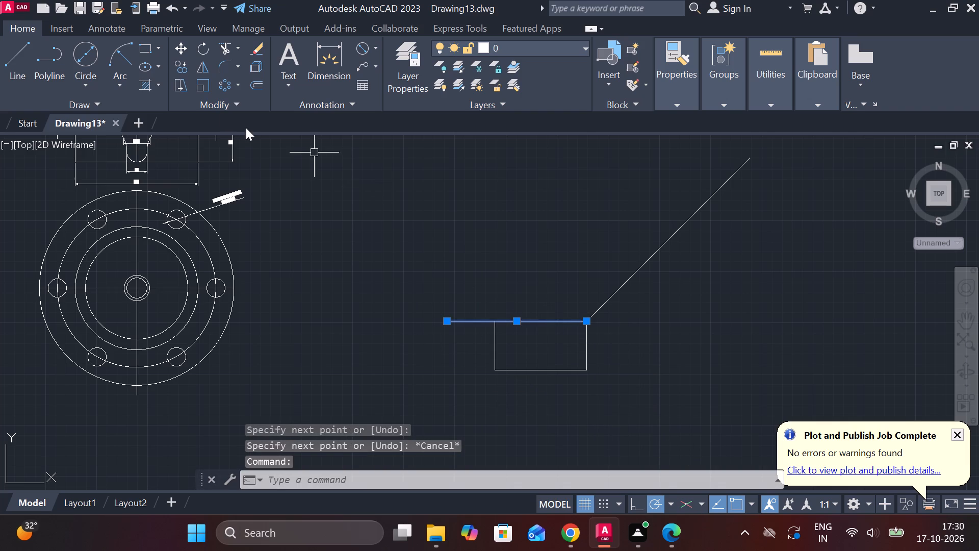
left_click(181, 64)
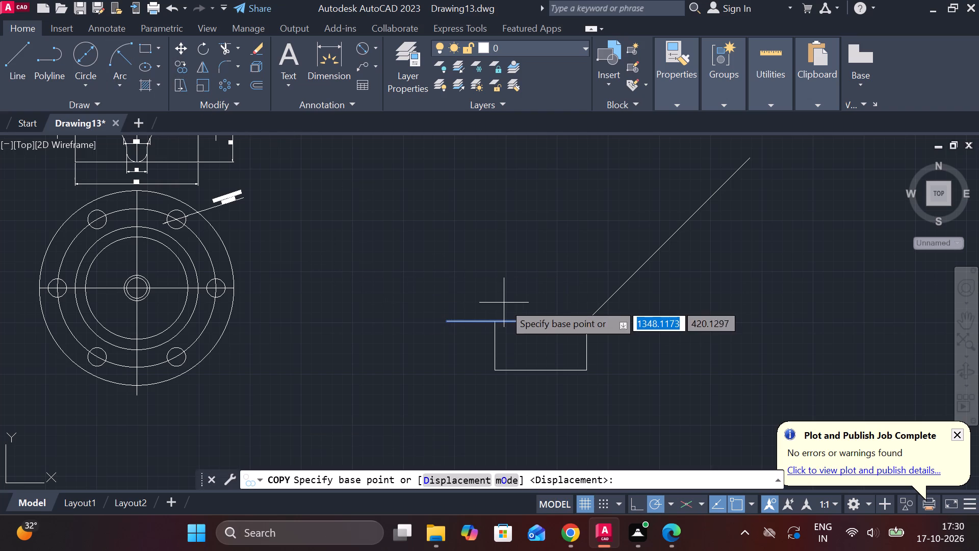
left_click(521, 326)
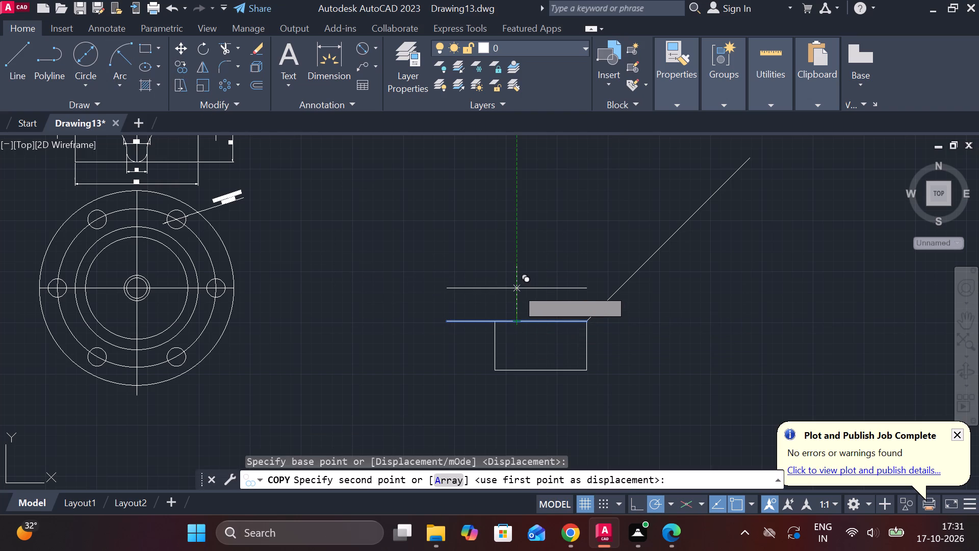
key("7")
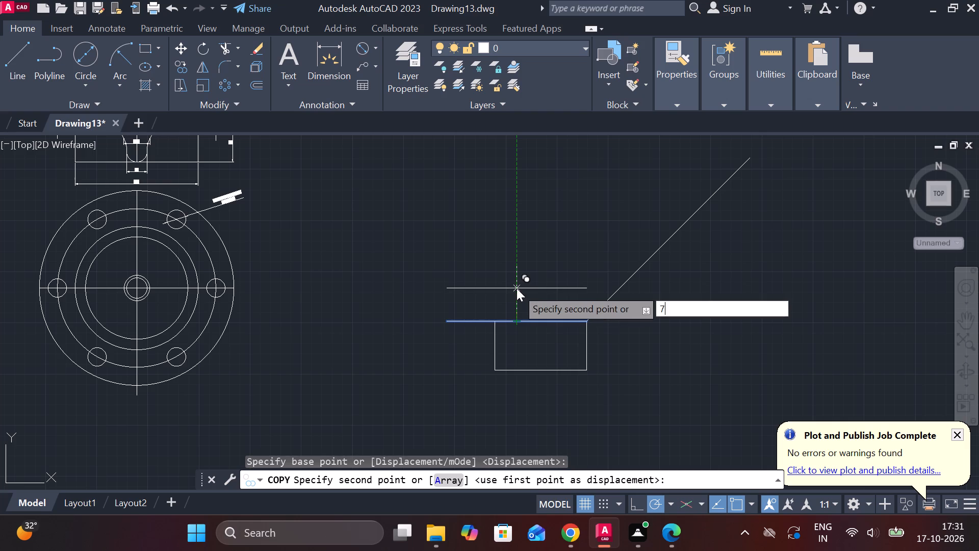
key("Return")
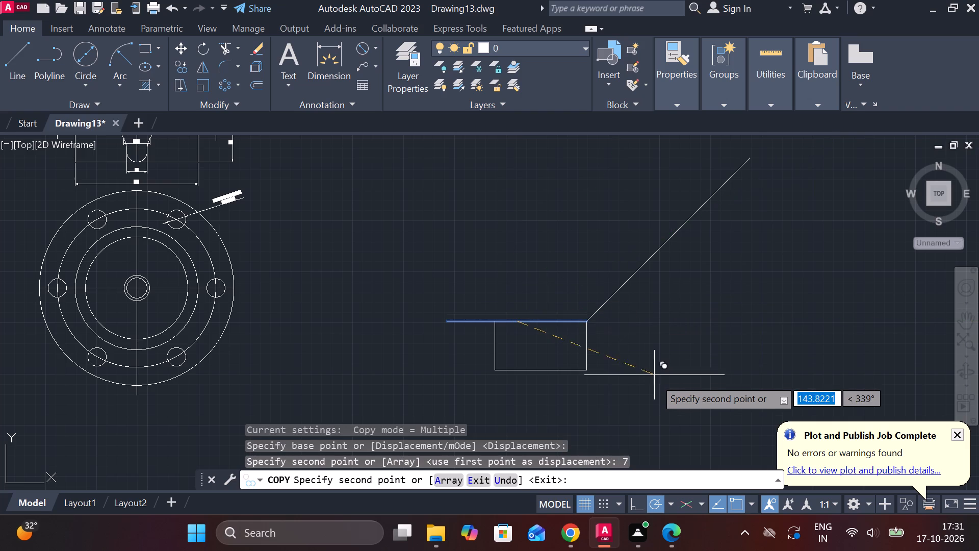
key("Escape")
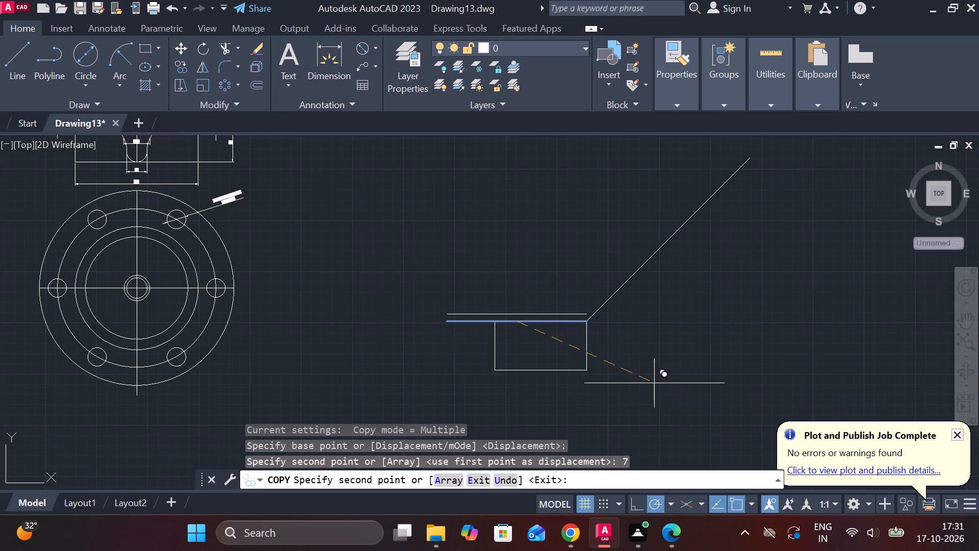
Trim the rectangle's top line where it overhangs the left vertical side.
left_click(630, 285)
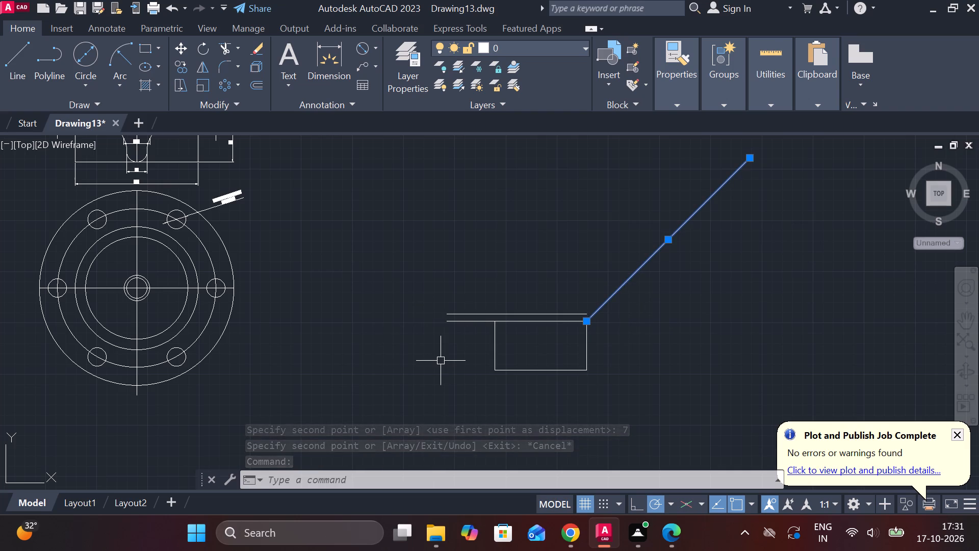
key("Escape")
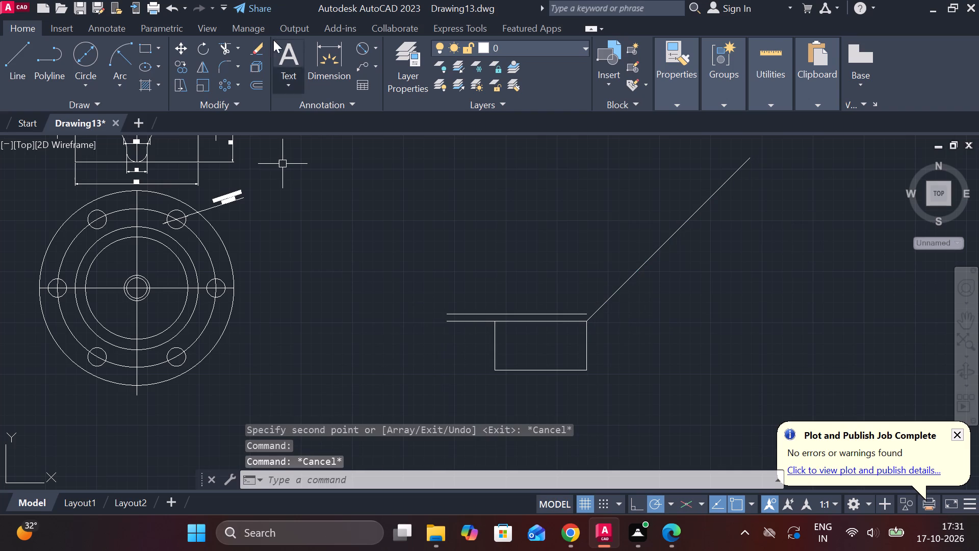
left_click(225, 46)
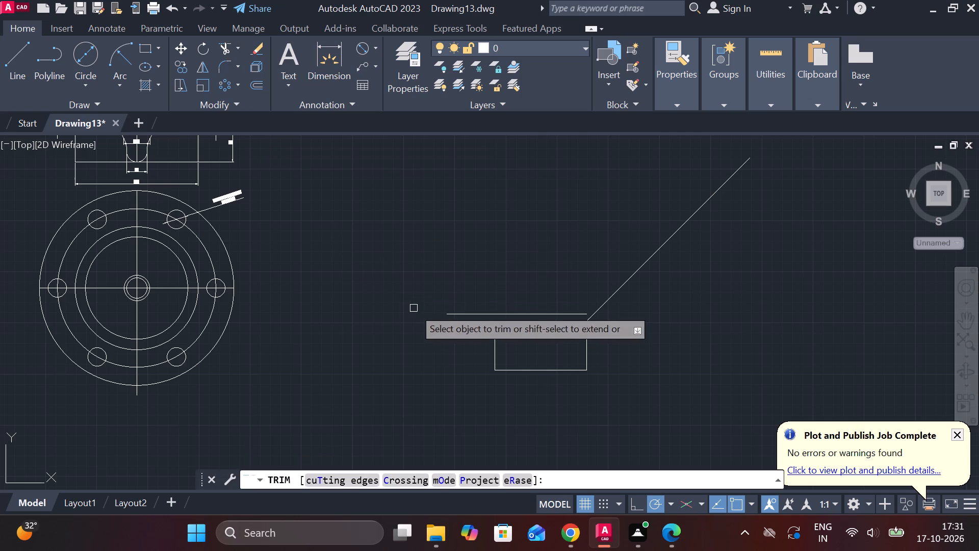
left_click(466, 323)
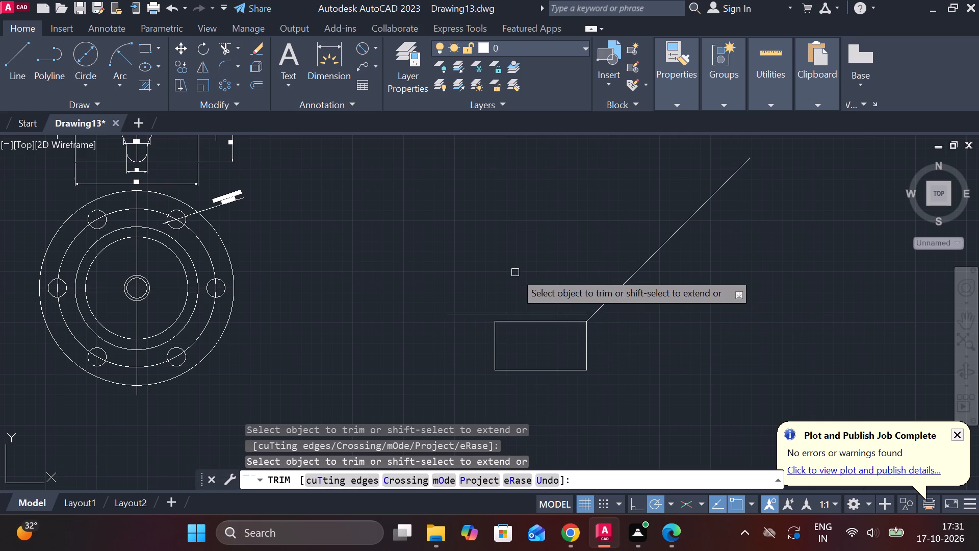
key("Escape")
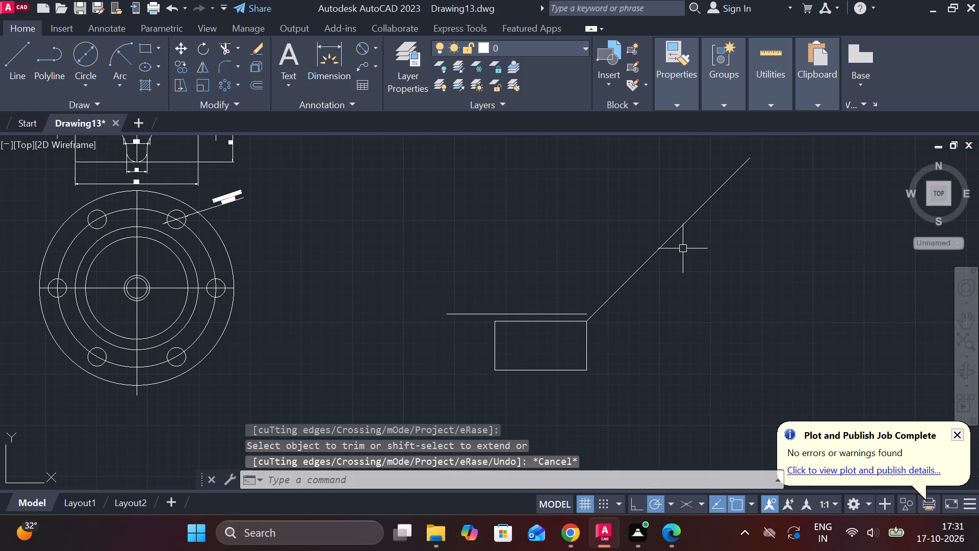
Mirror the 45° sloping line about the rectangle's vertical centre line, keeping the original.
left_click(658, 249)
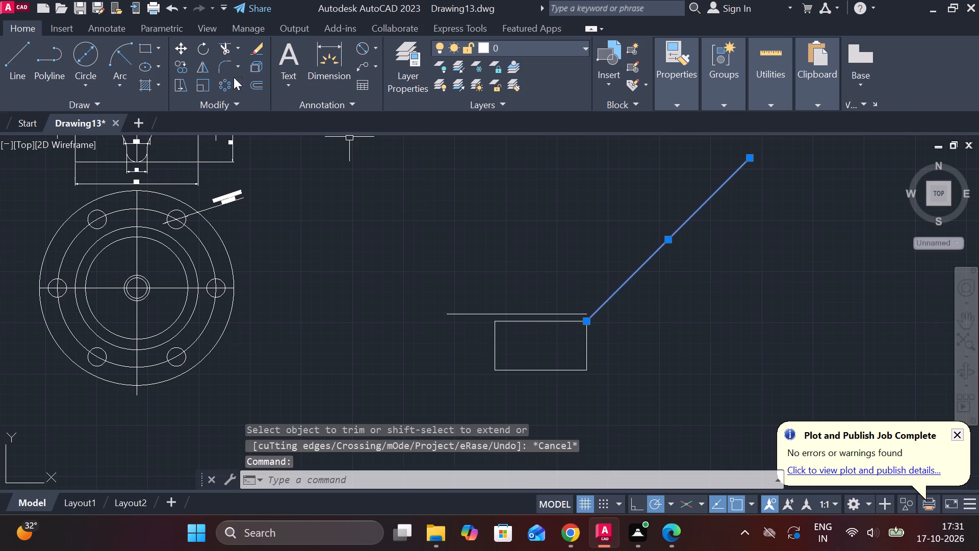
left_click(208, 67)
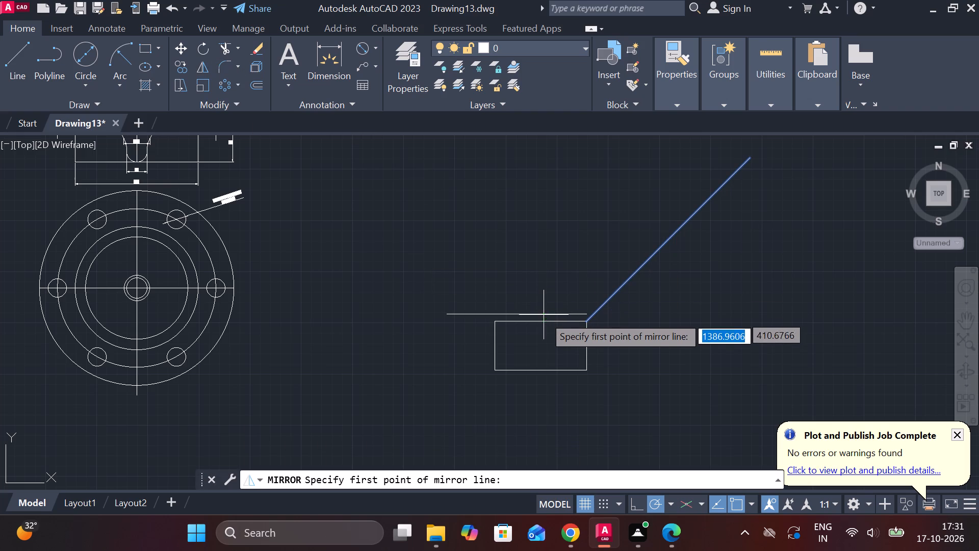
left_click(544, 323)
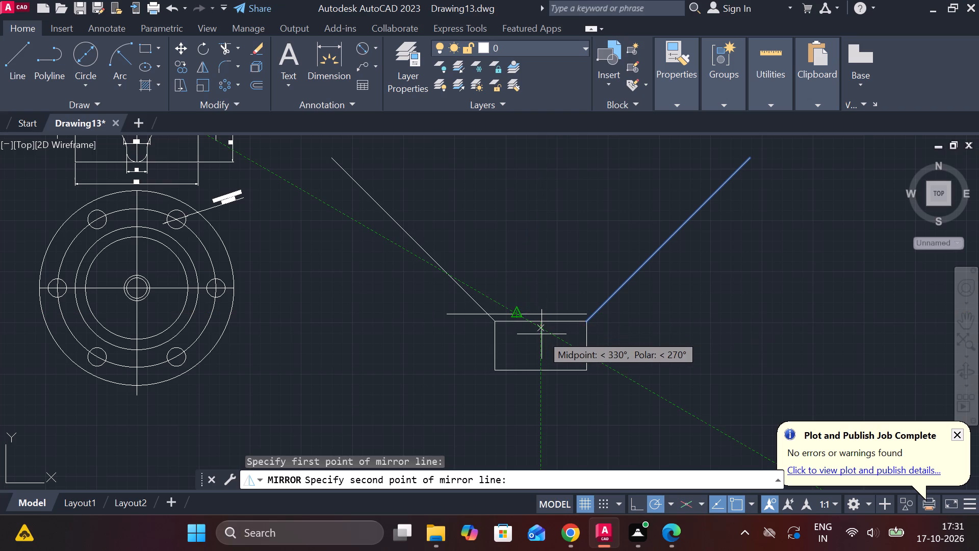
left_click(540, 371)
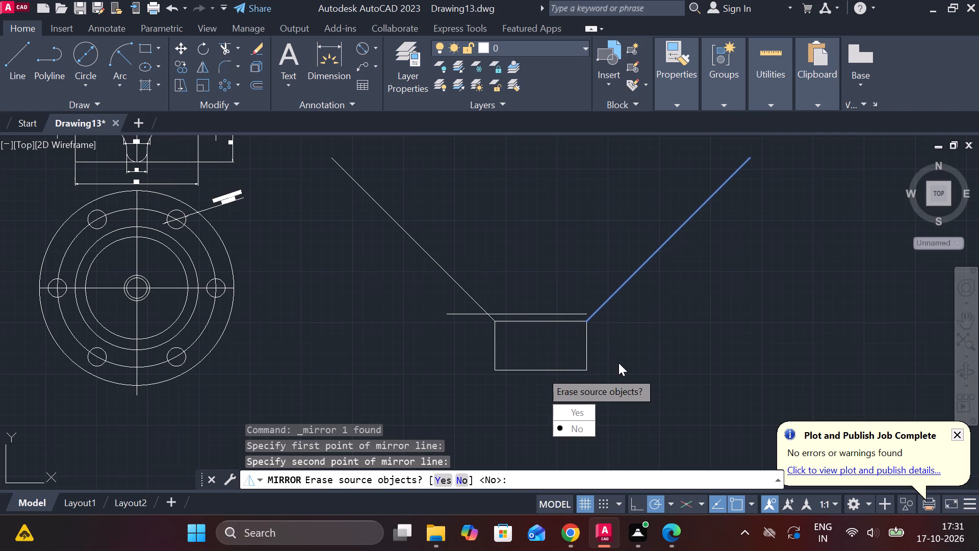
left_click_drag(583, 429, 540, 371)
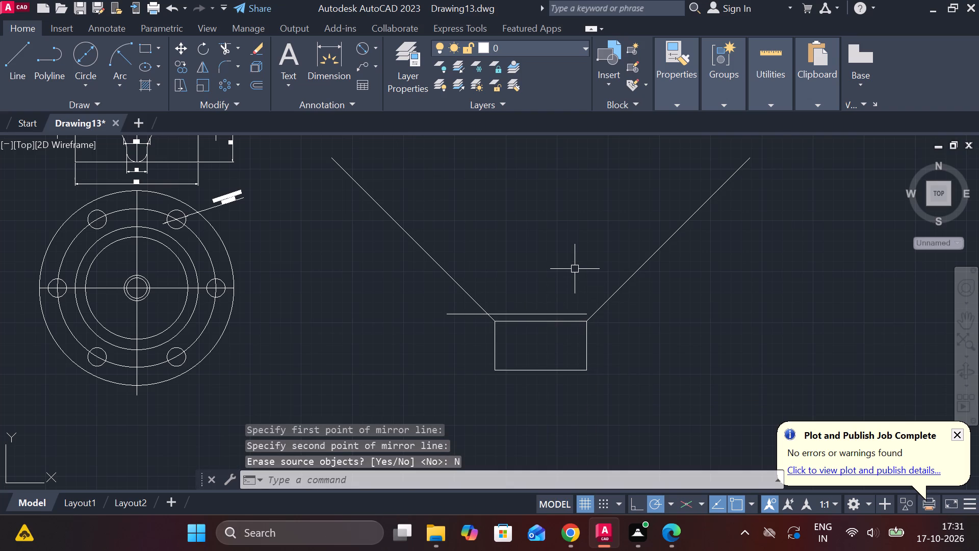
Extend the copied upper horizontal line rightward to meet the right sloping line.
type("EX")
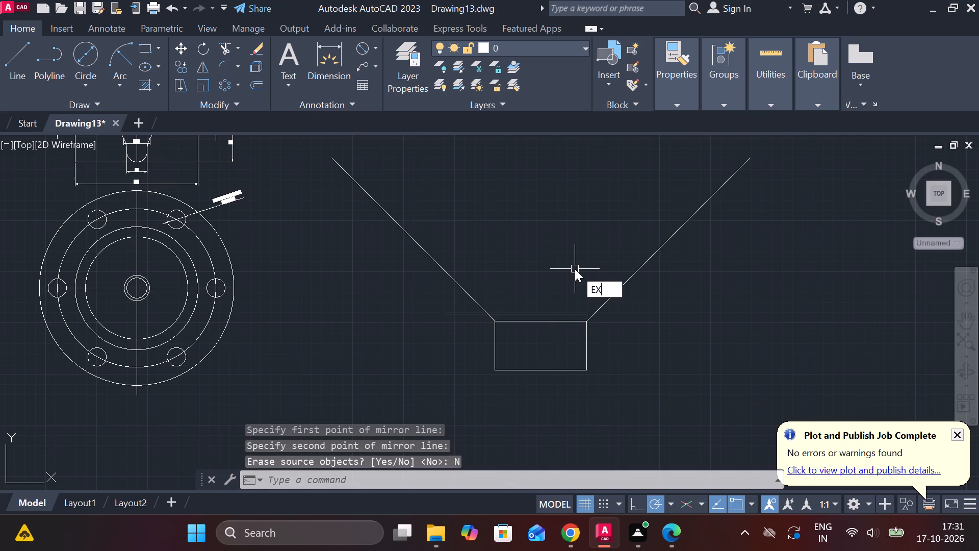
key("Return")
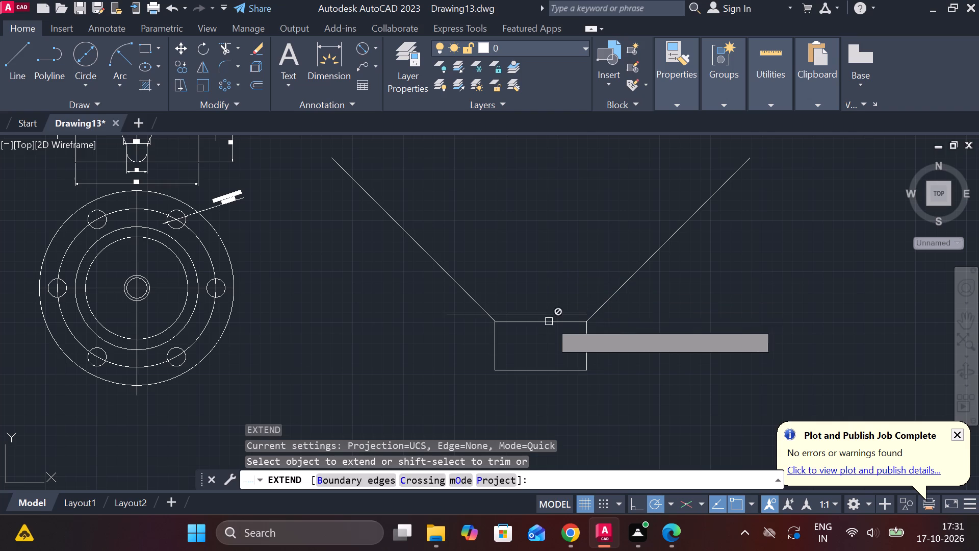
left_click(569, 311)
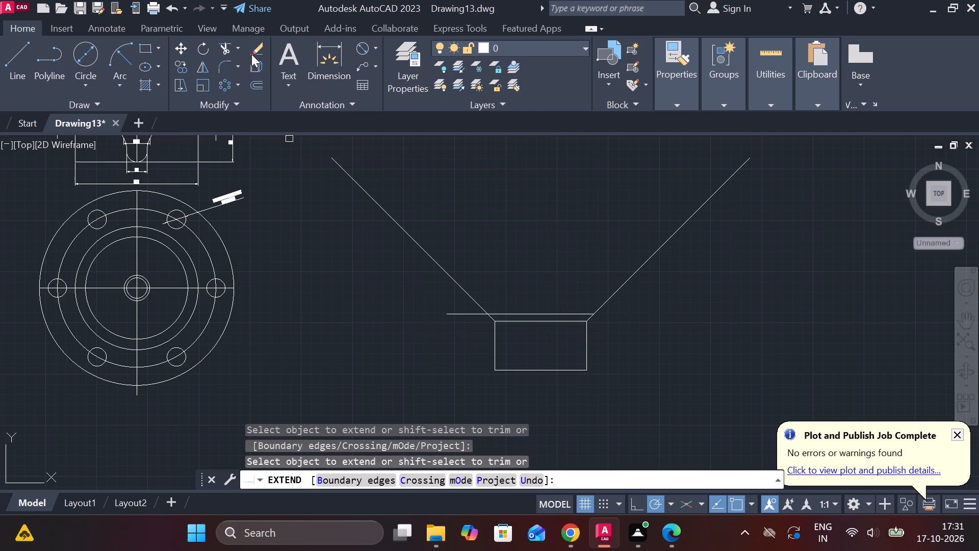
Trim both sloping lines above the upper horizontal line, and that line's overhang beyond the left slope.
left_click(222, 48)
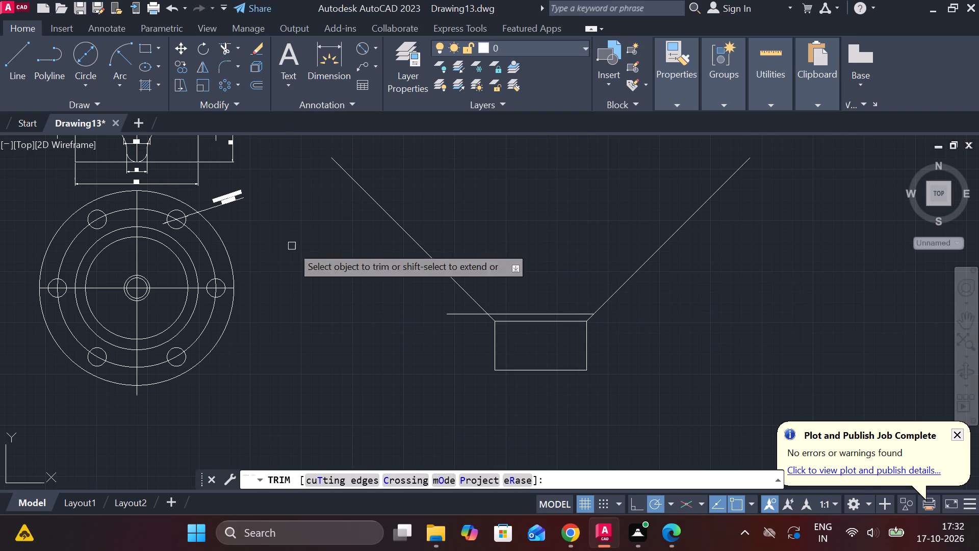
left_click(436, 265)
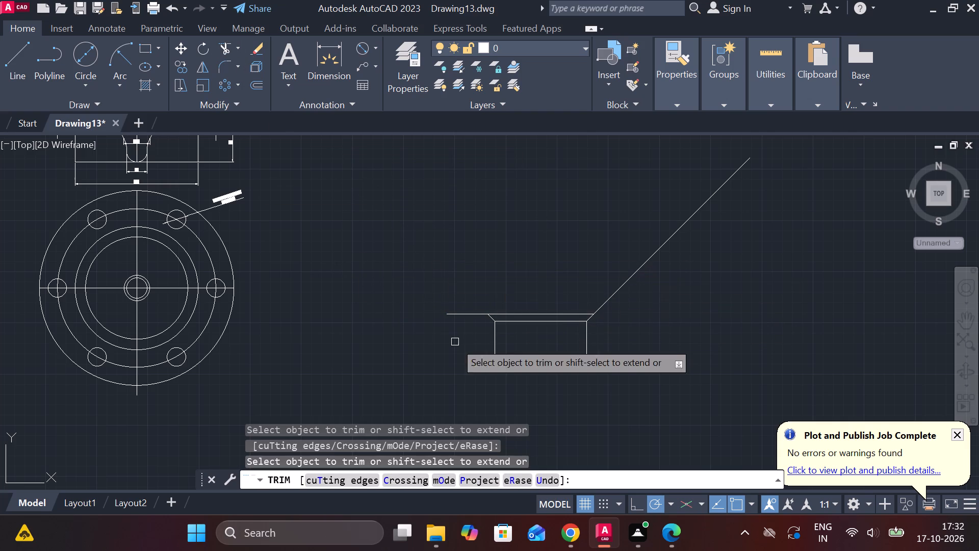
left_click(472, 315)
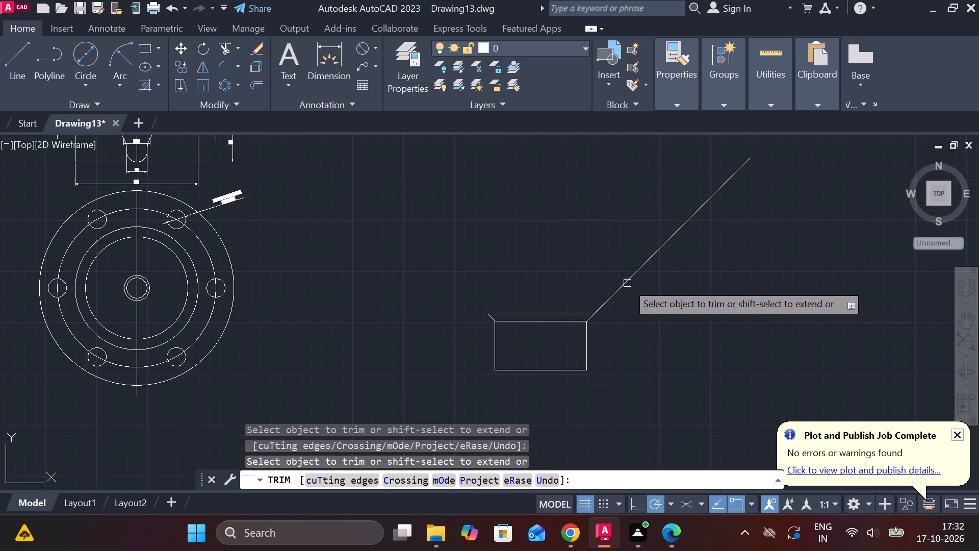
left_click(622, 282)
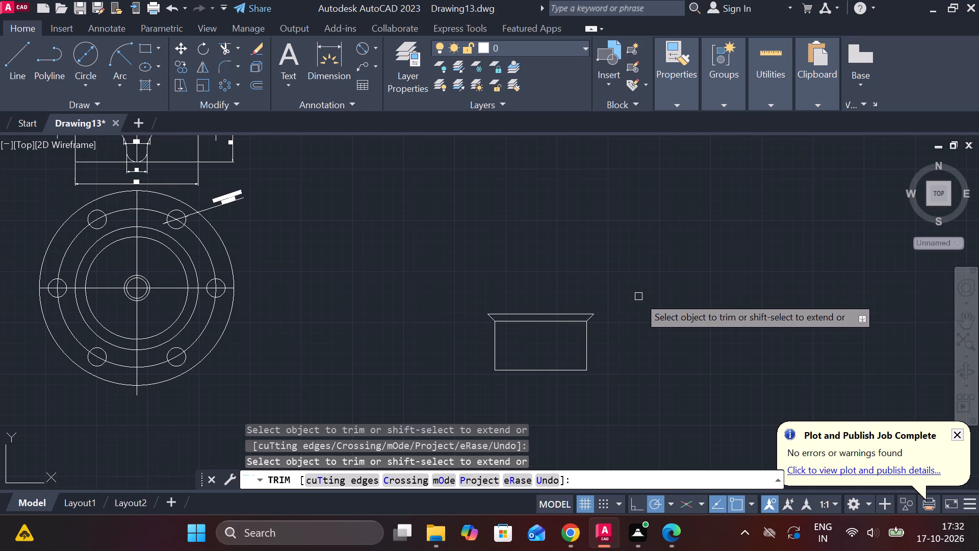
key("Escape")
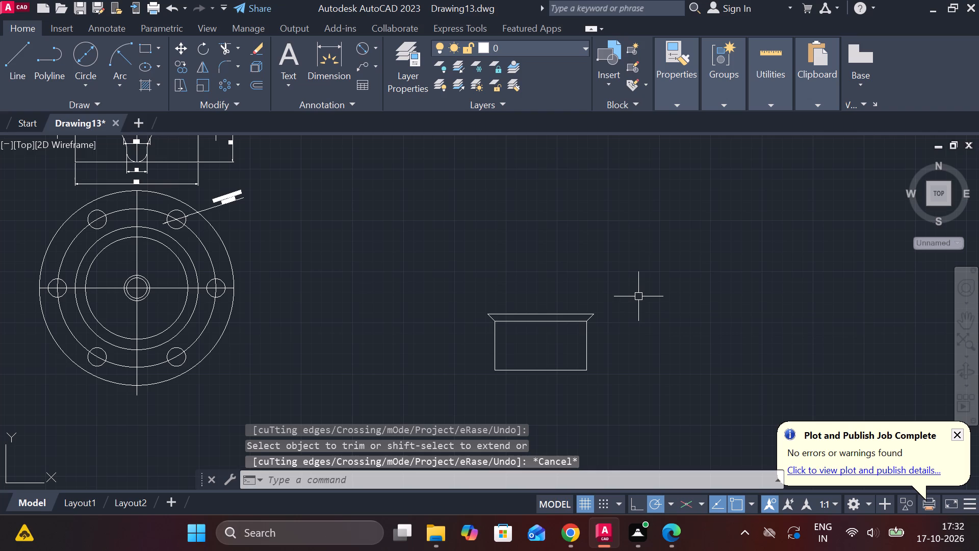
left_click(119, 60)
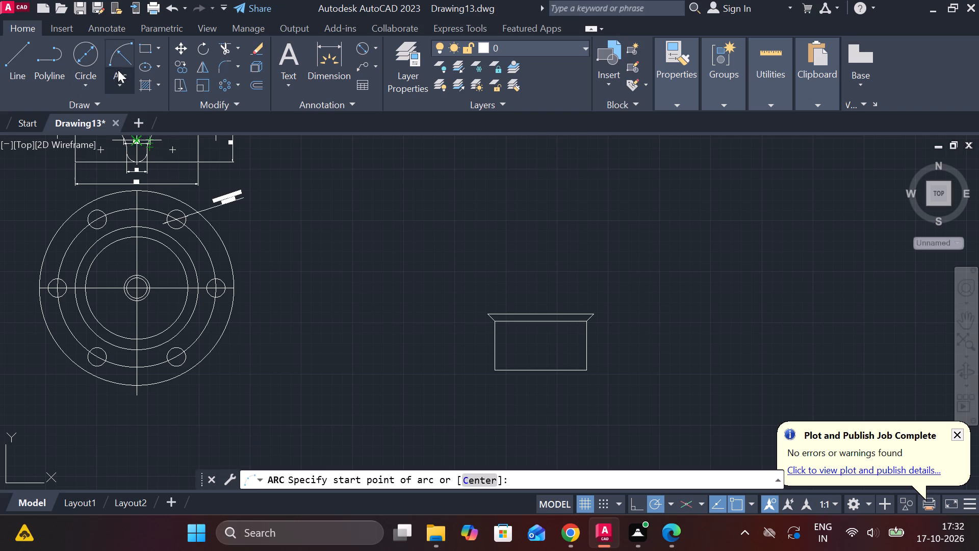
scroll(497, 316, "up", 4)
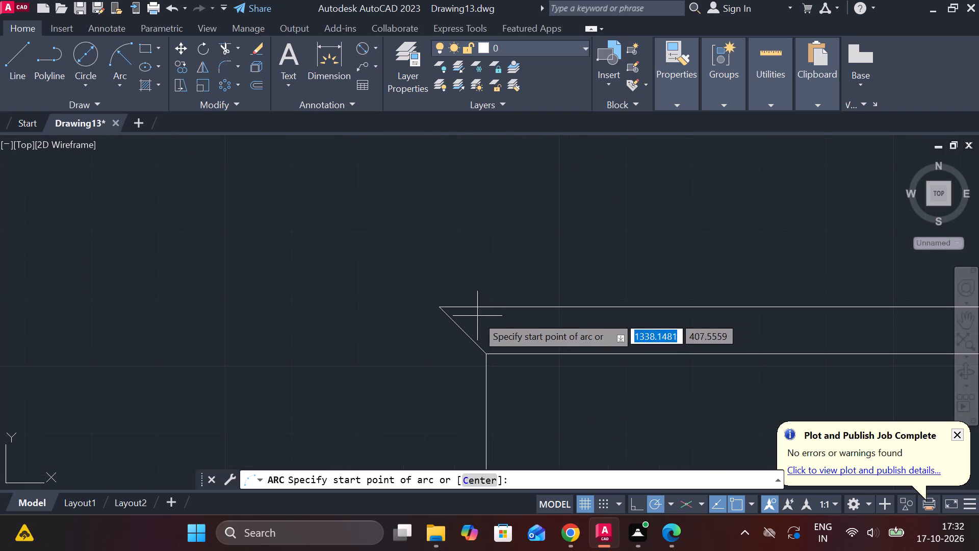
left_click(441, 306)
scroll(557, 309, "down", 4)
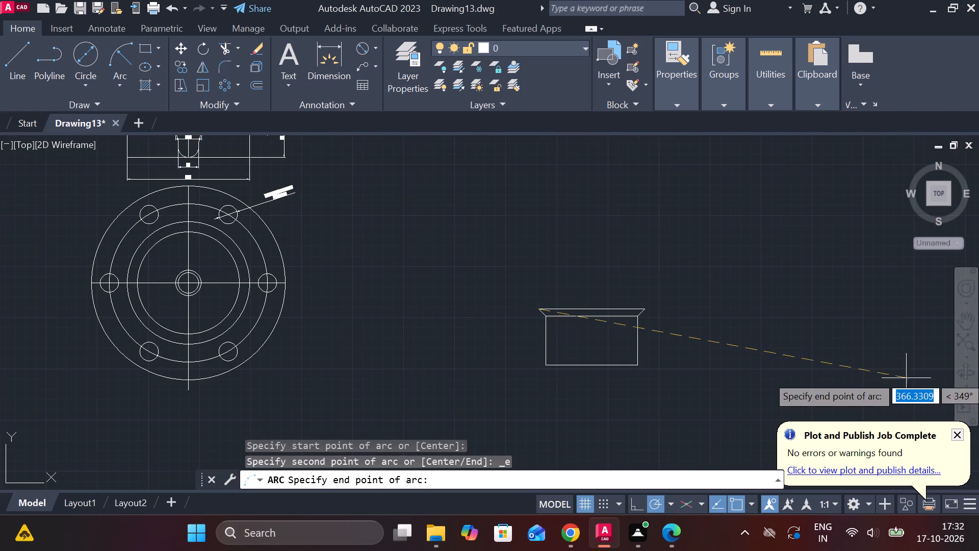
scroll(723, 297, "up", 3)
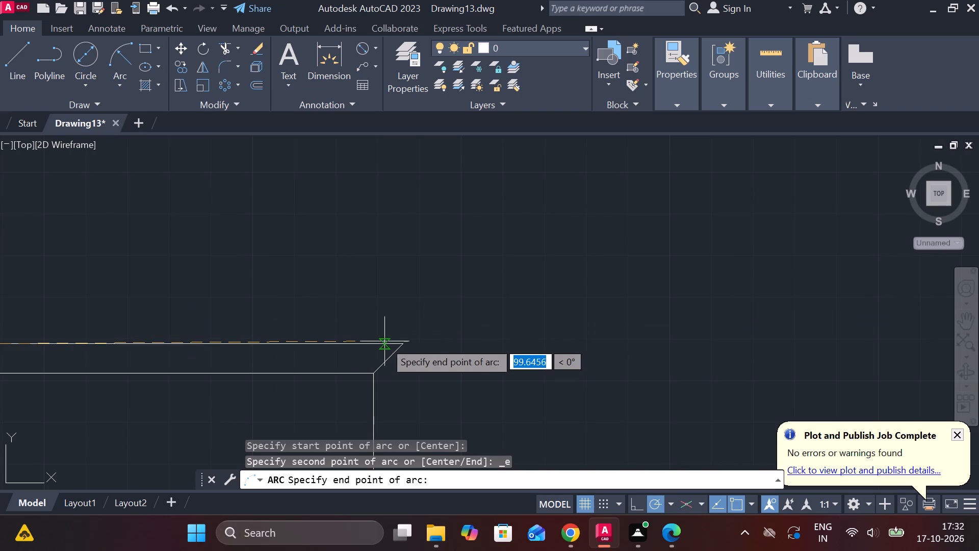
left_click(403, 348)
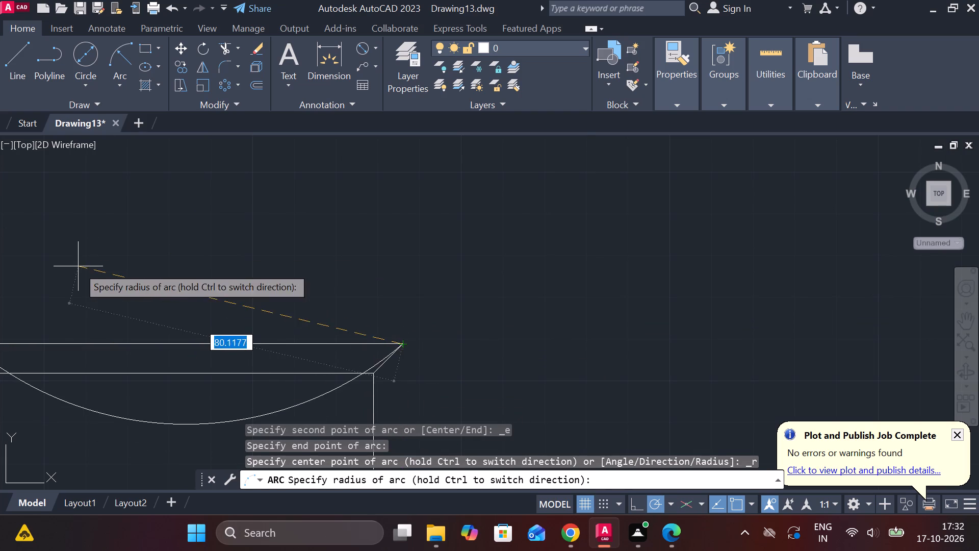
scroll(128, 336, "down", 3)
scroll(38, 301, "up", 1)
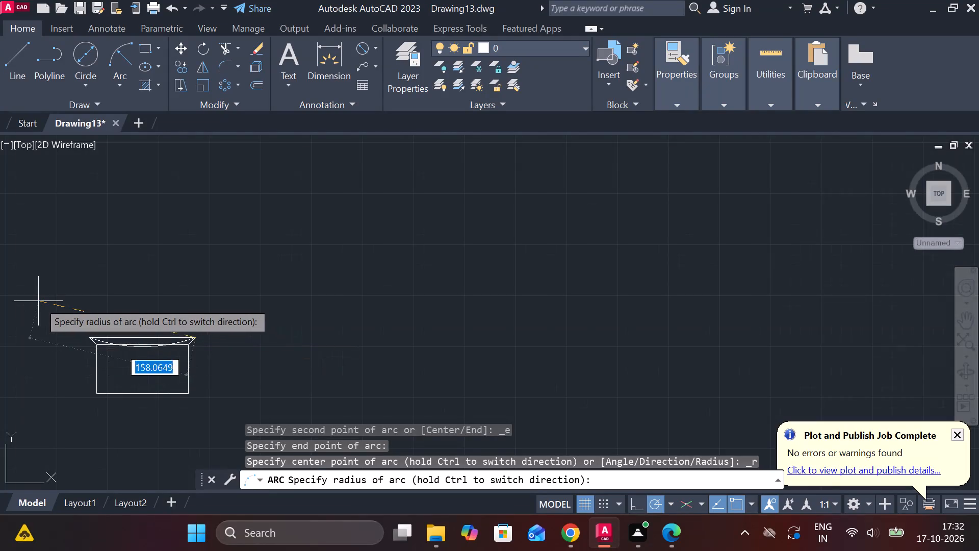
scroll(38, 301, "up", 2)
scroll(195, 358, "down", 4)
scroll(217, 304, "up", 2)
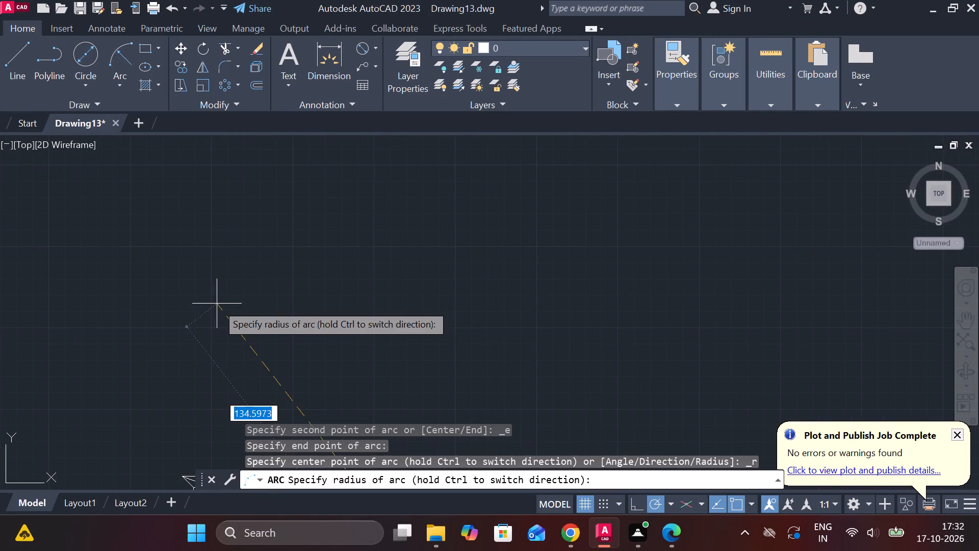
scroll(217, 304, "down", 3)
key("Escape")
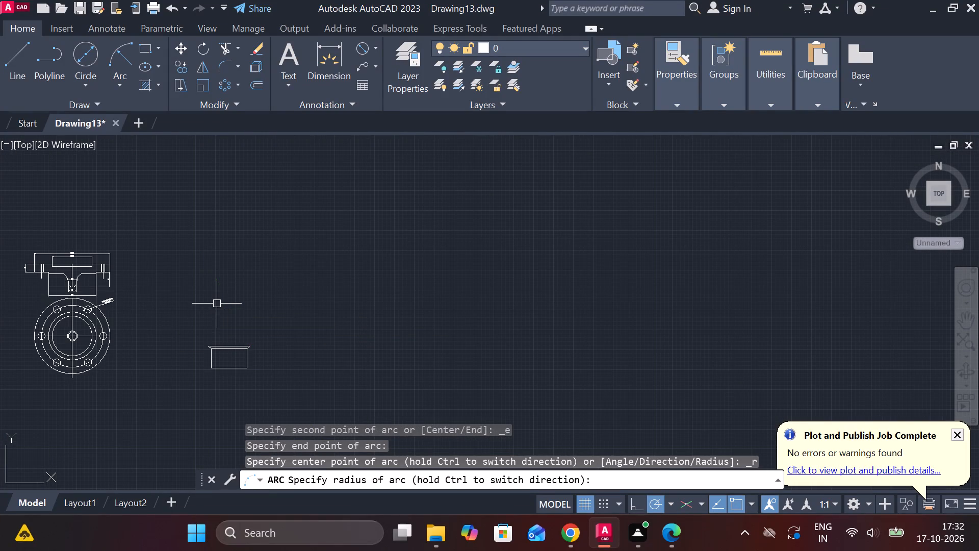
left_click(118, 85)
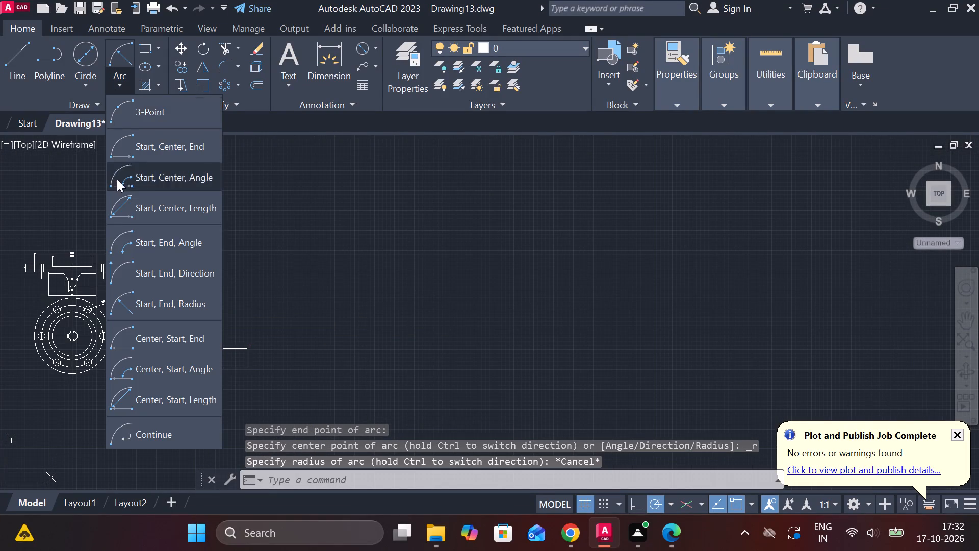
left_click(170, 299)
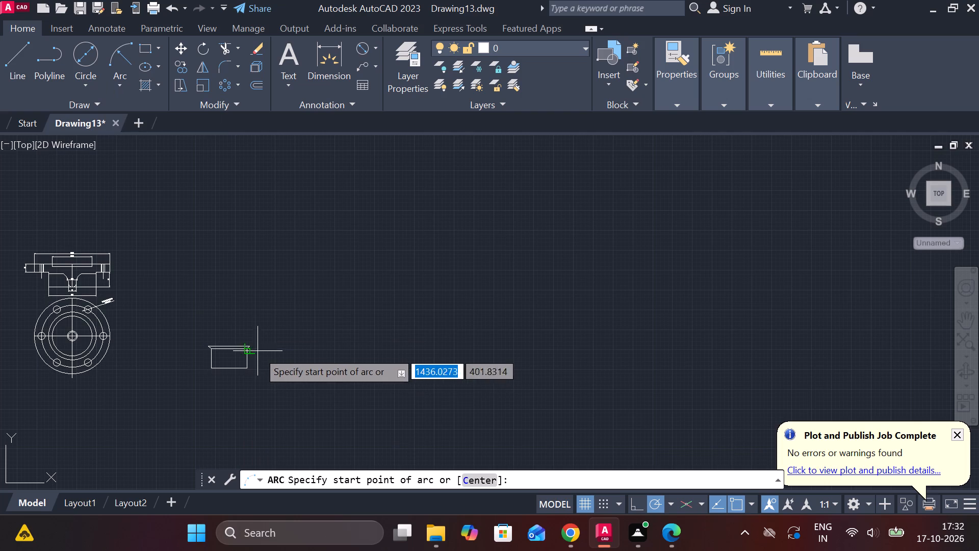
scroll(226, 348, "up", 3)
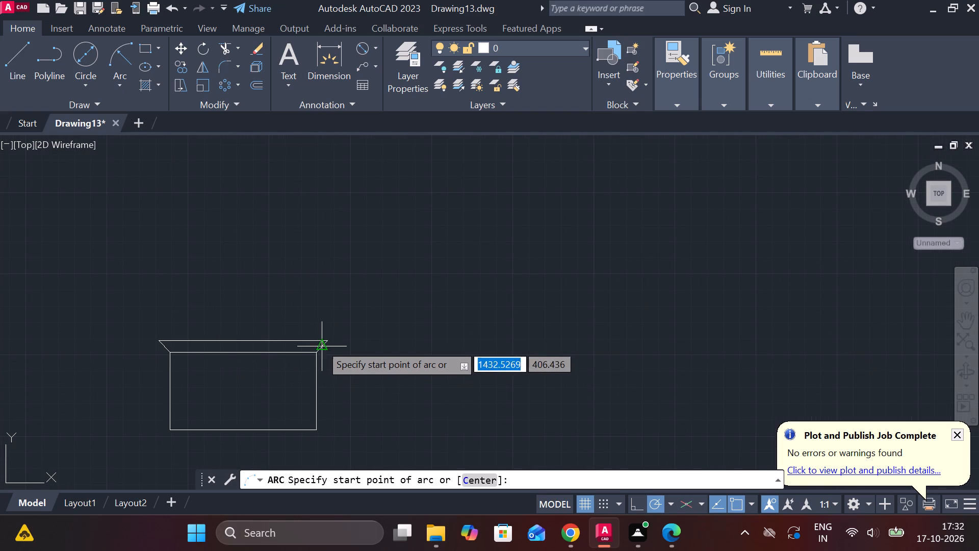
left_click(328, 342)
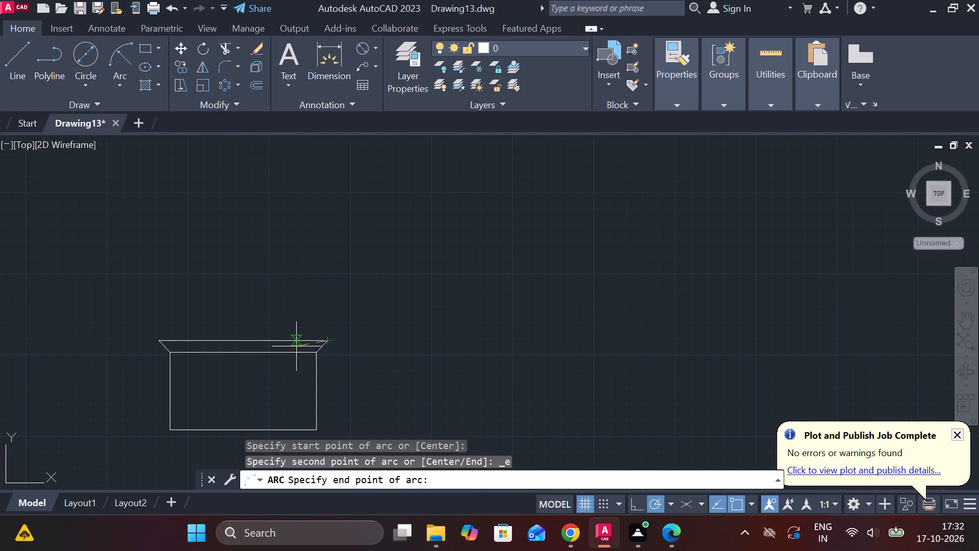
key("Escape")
Draw a start-end-radius arc of radius 100 from the rim's upper right corner to its upper left corner, bulging upward.
left_click(125, 58)
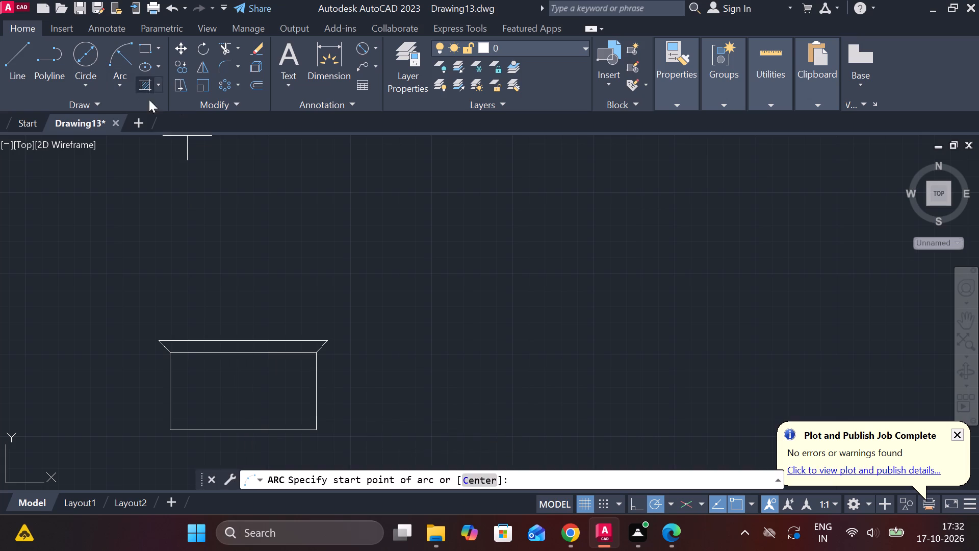
scroll(255, 372, "up", 3)
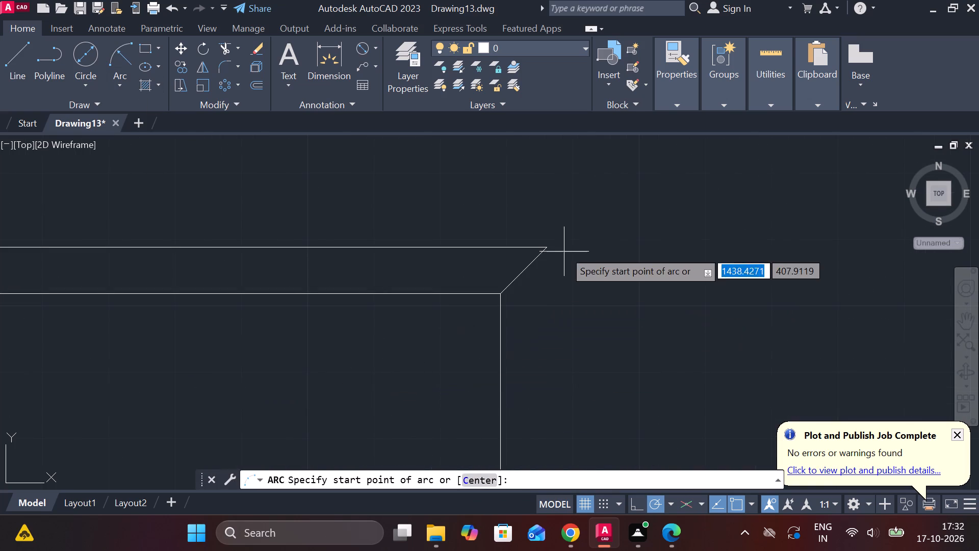
left_click(546, 246)
scroll(341, 266, "down", 3)
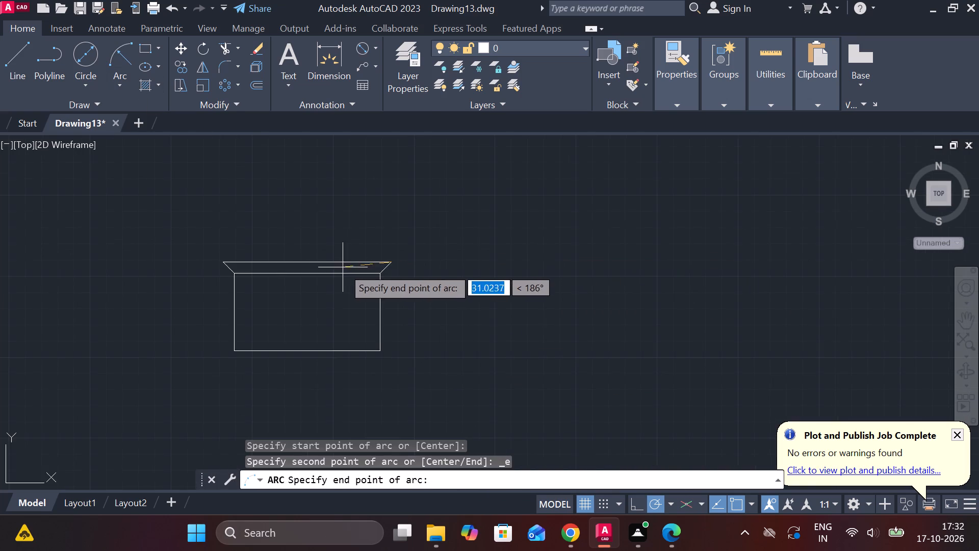
scroll(149, 267, "up", 4)
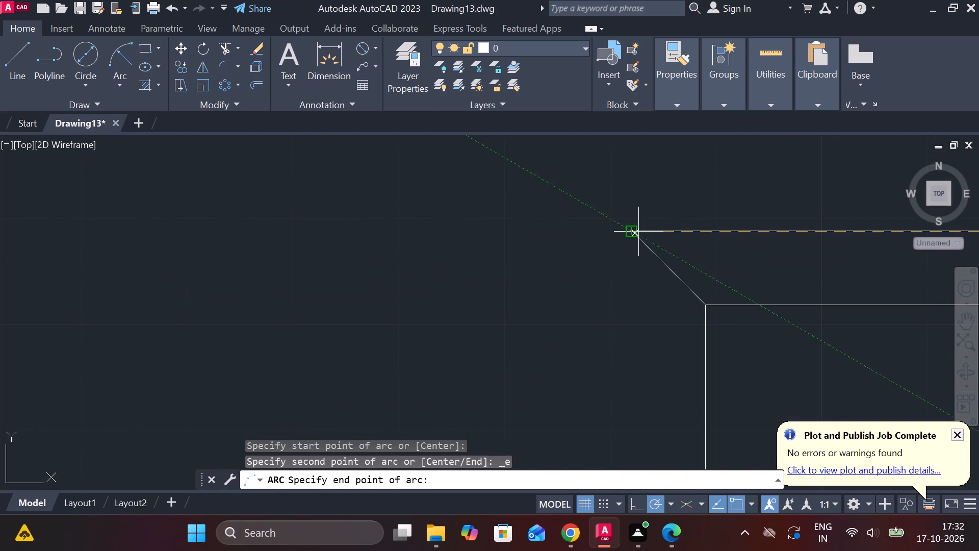
left_click(632, 233)
scroll(625, 261, "down", 3)
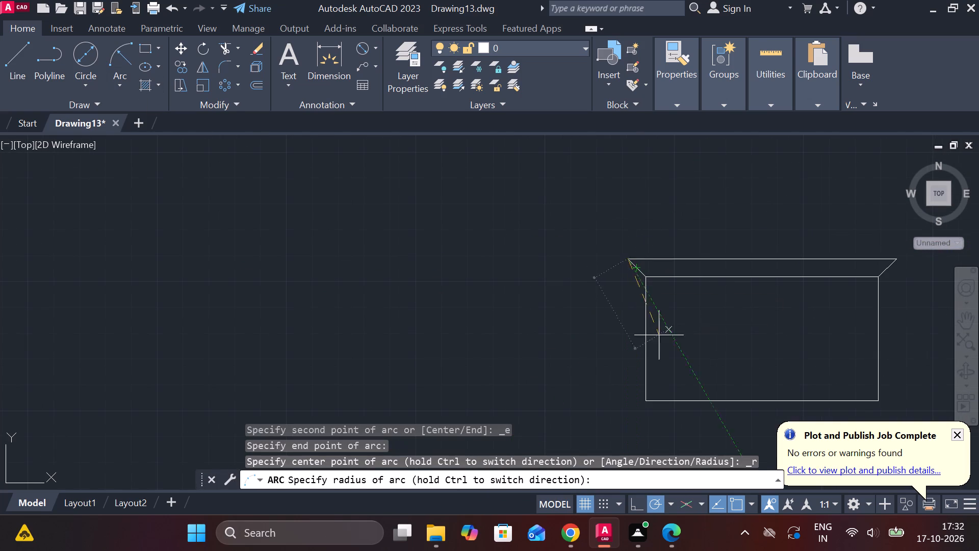
key("1")
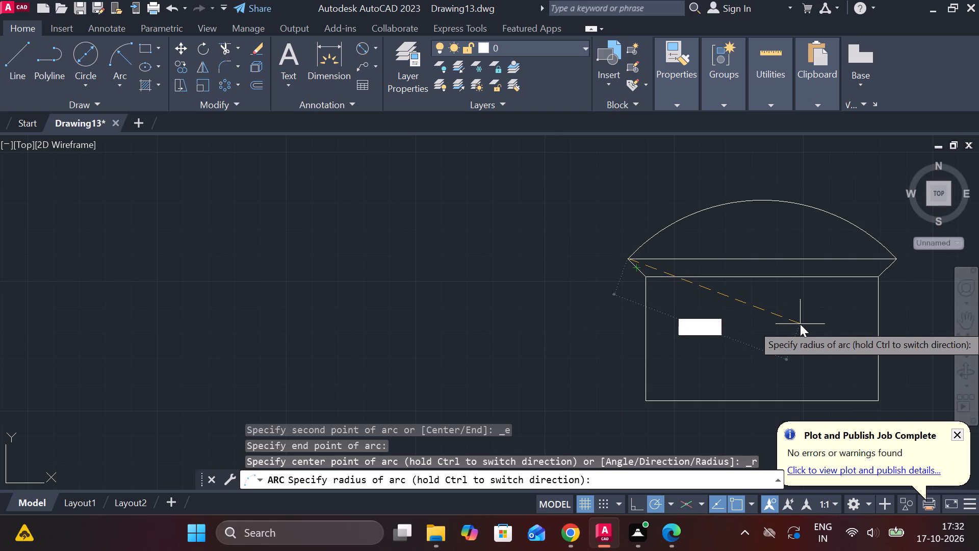
type("00")
key("Return")
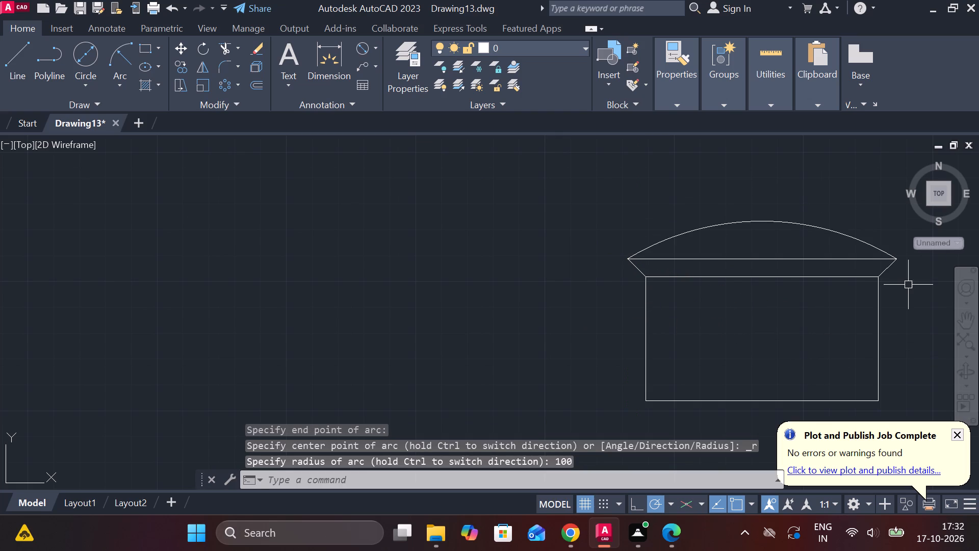
Draw a vertical centre line about 89.6 units long from the midpoint of the rectangle's bottom side up past the arc.
scroll(911, 331, "down", 2)
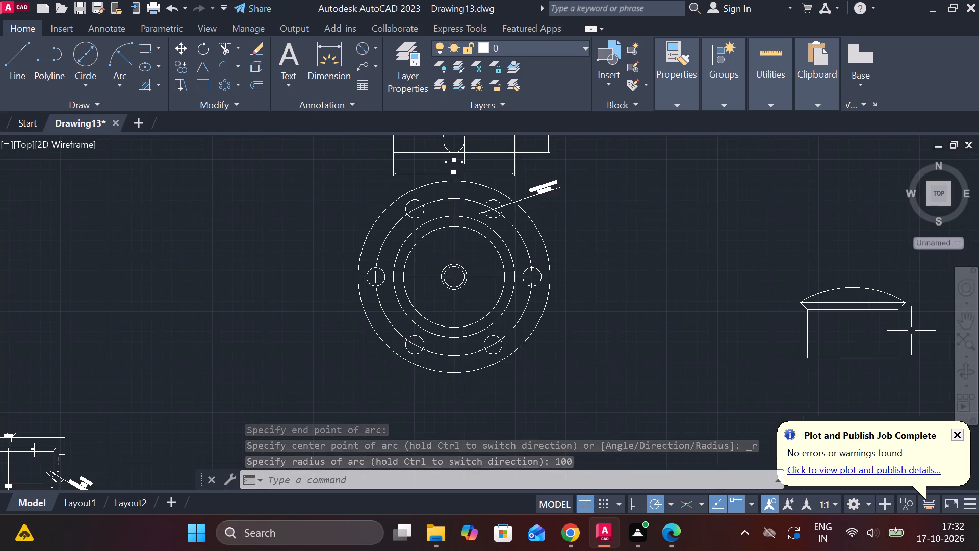
scroll(911, 331, "up", 3)
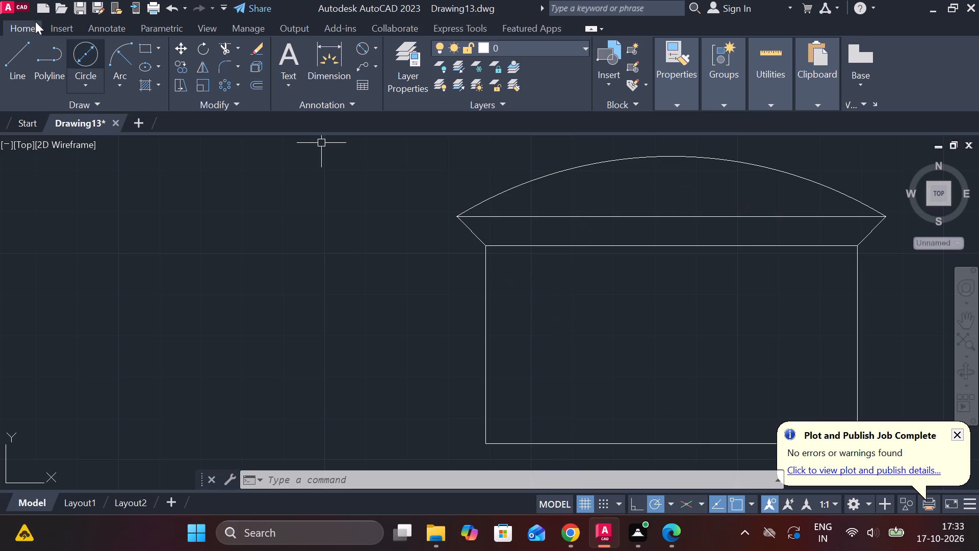
left_click(26, 52)
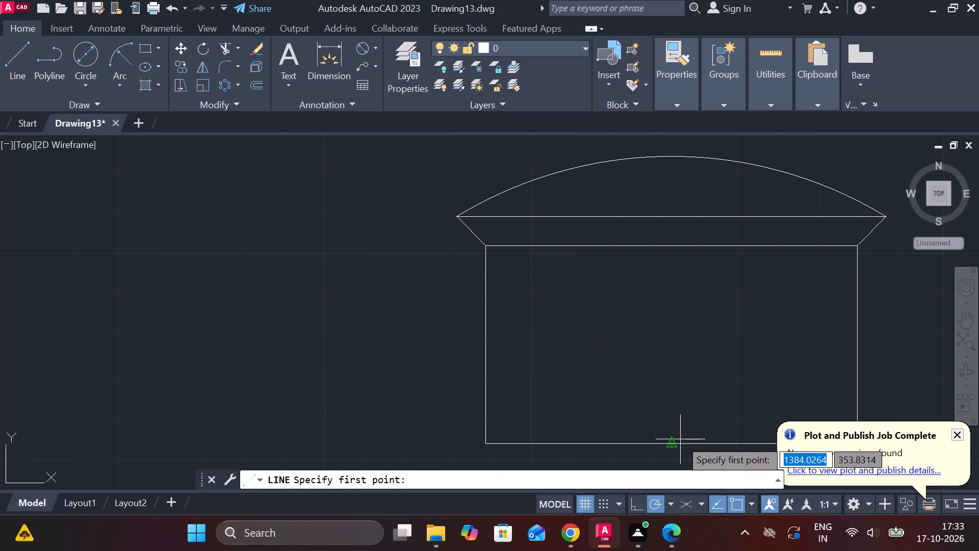
left_click(677, 448)
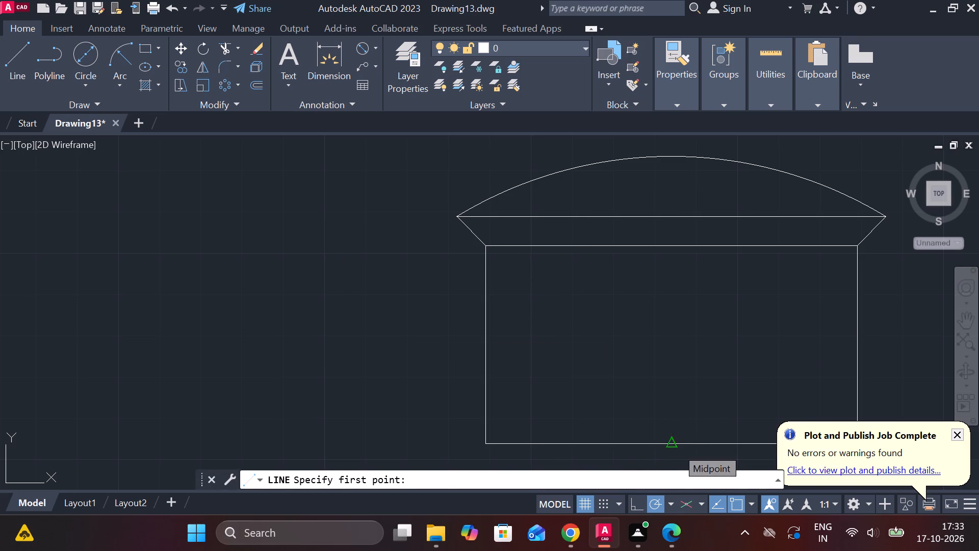
scroll(671, 124, "down", 3)
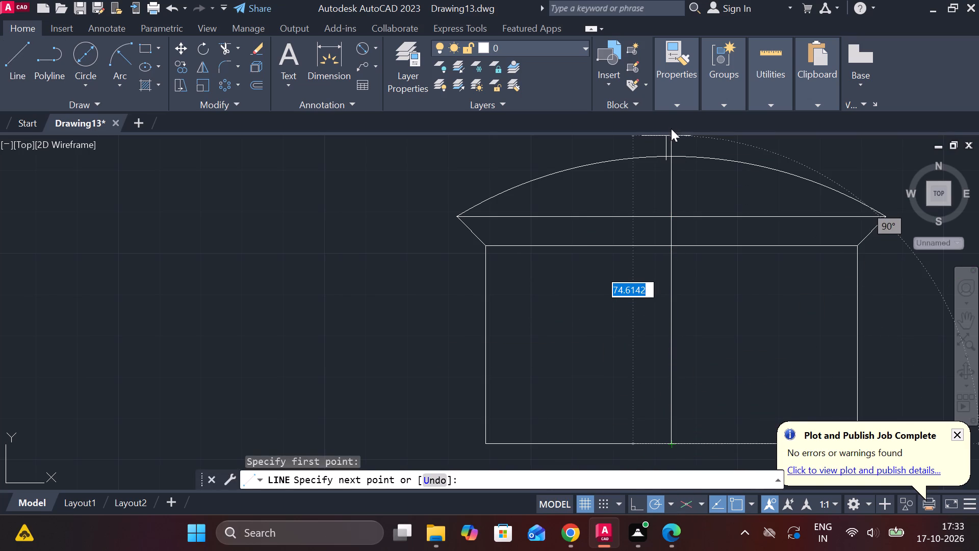
scroll(673, 195, "down", 2)
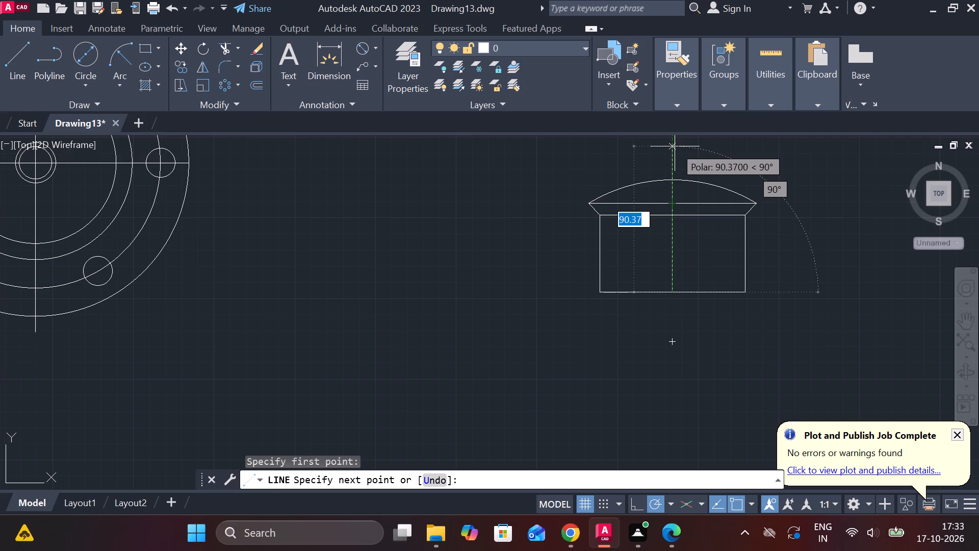
scroll(682, 144, "up", 2)
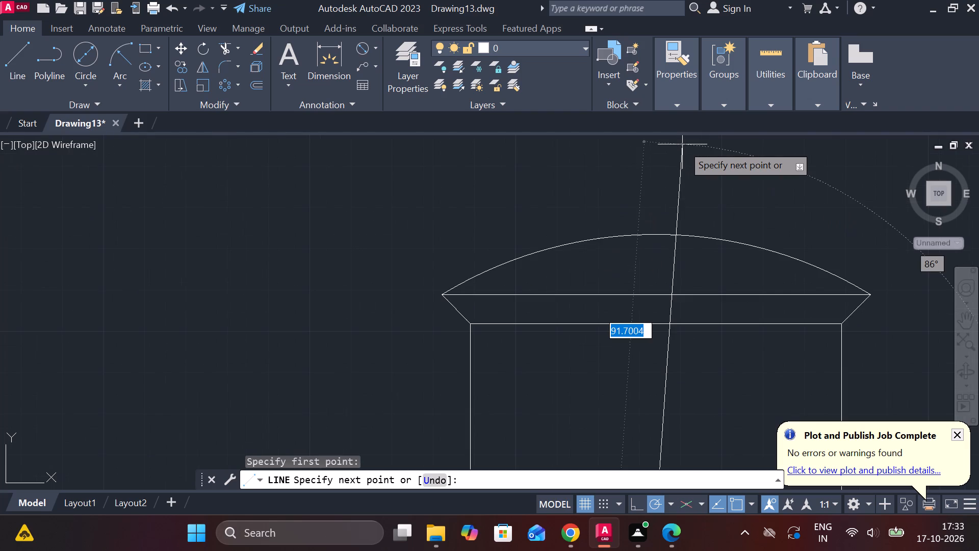
left_click(657, 152)
key("Escape")
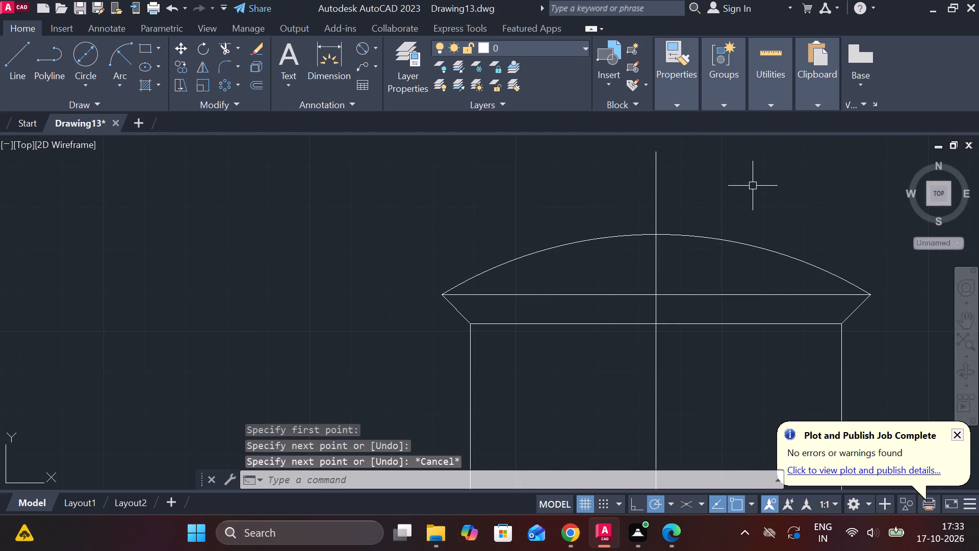
Copy the fourth part's vertical centre line 12.5 units to its right and 12.5 units to its left.
scroll(692, 371, "down", 4)
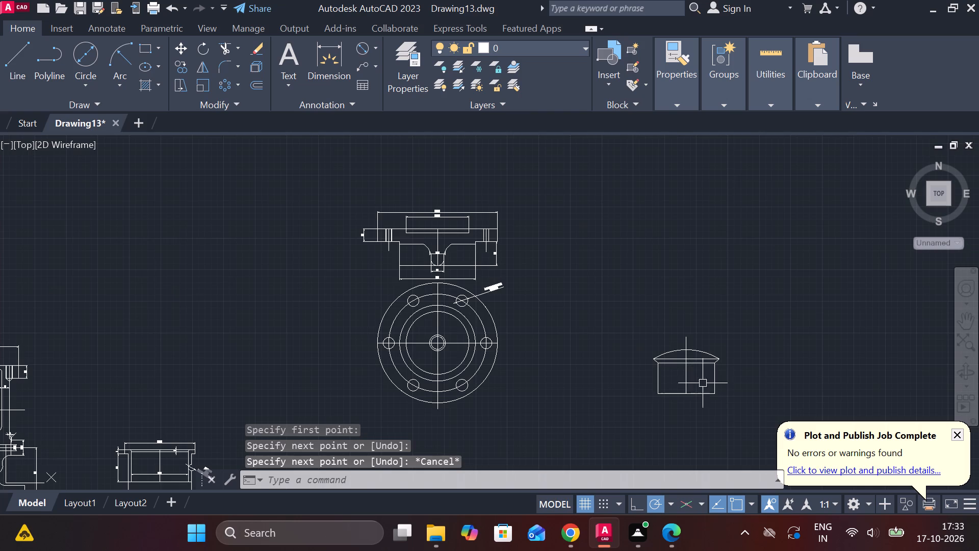
scroll(718, 390, "up", 4)
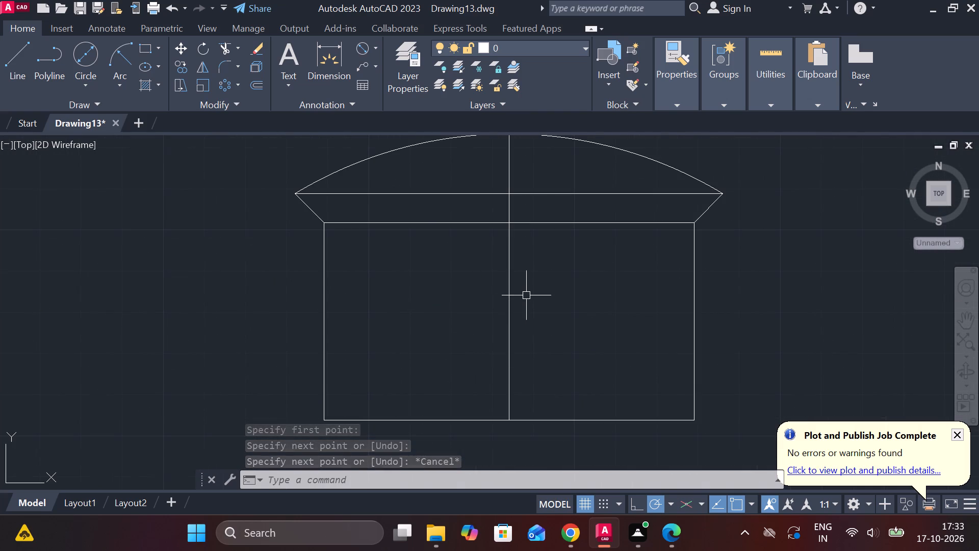
left_click(508, 297)
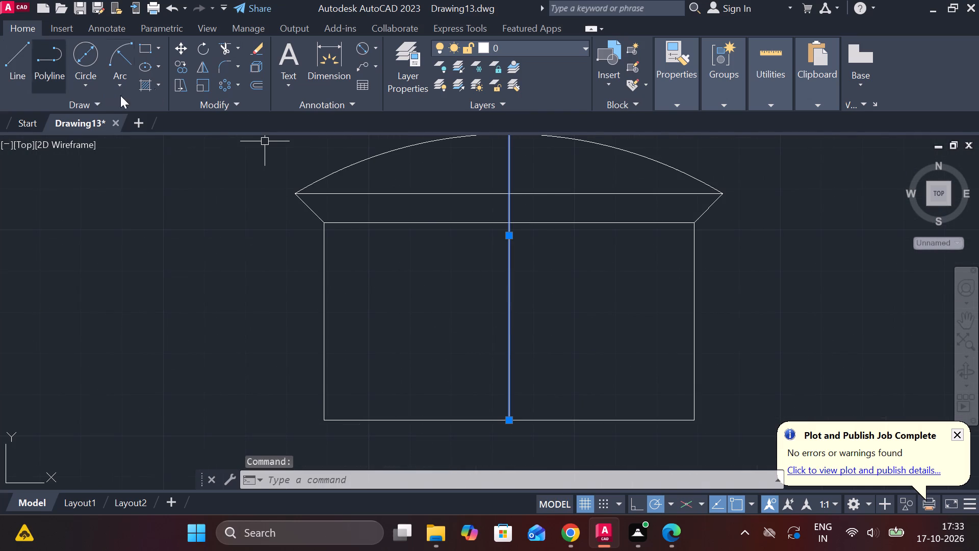
left_click(182, 69)
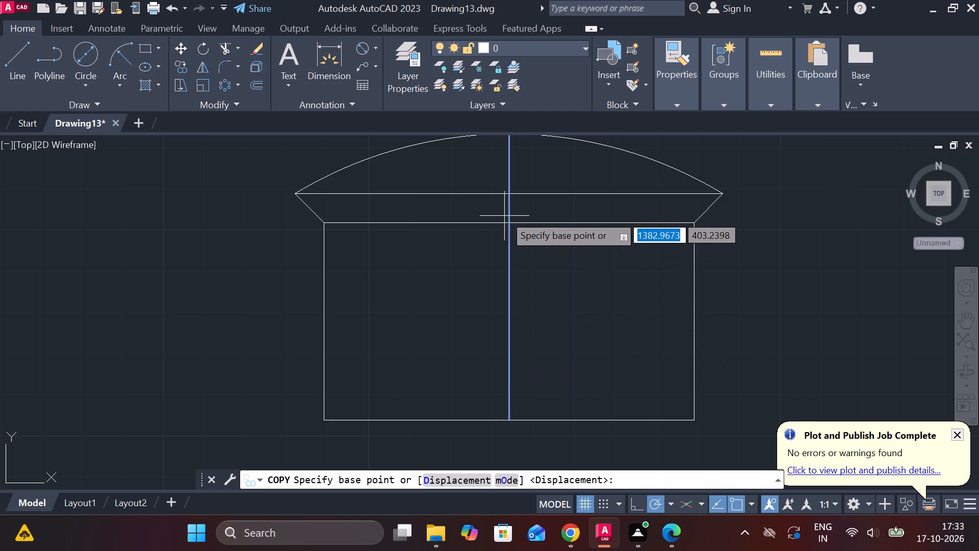
left_click(511, 241)
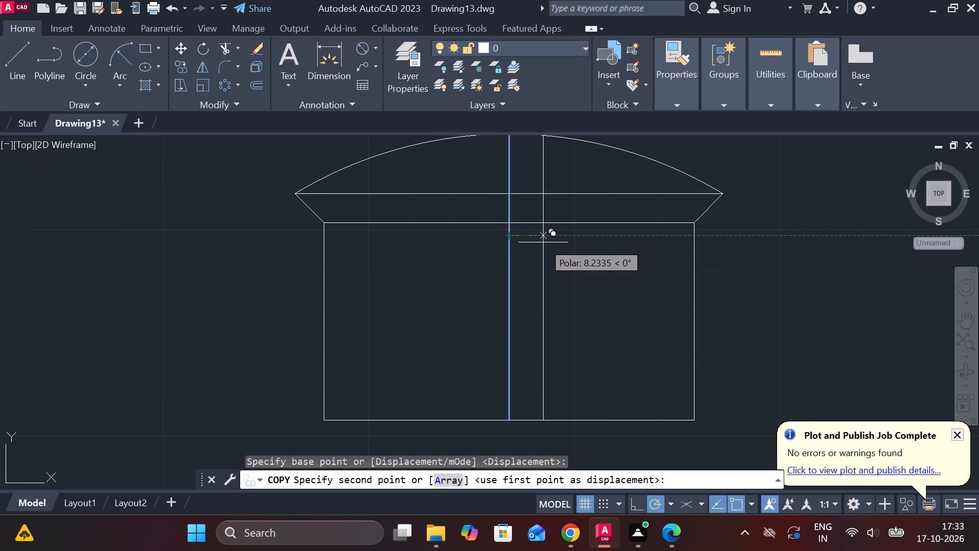
key("2")
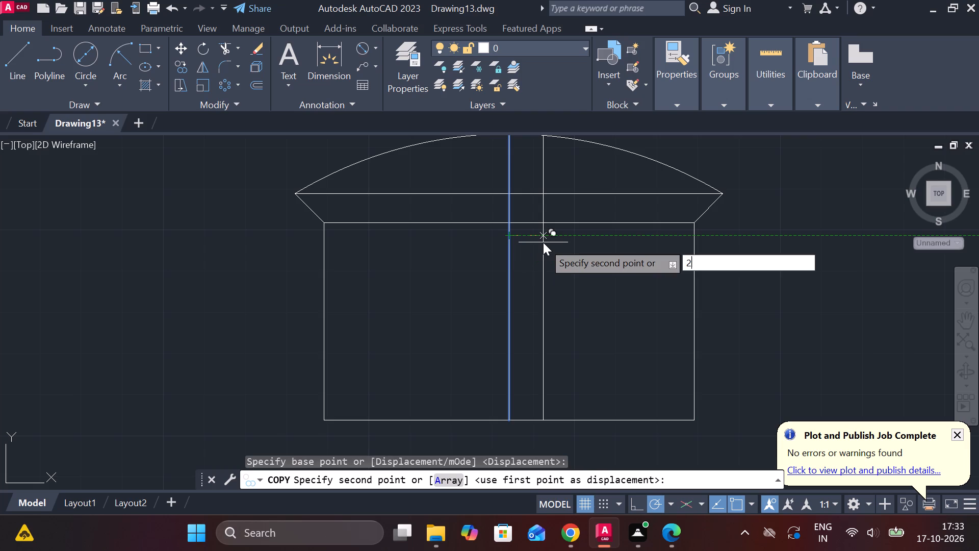
key("BackSpace")
key("1")
key("2")
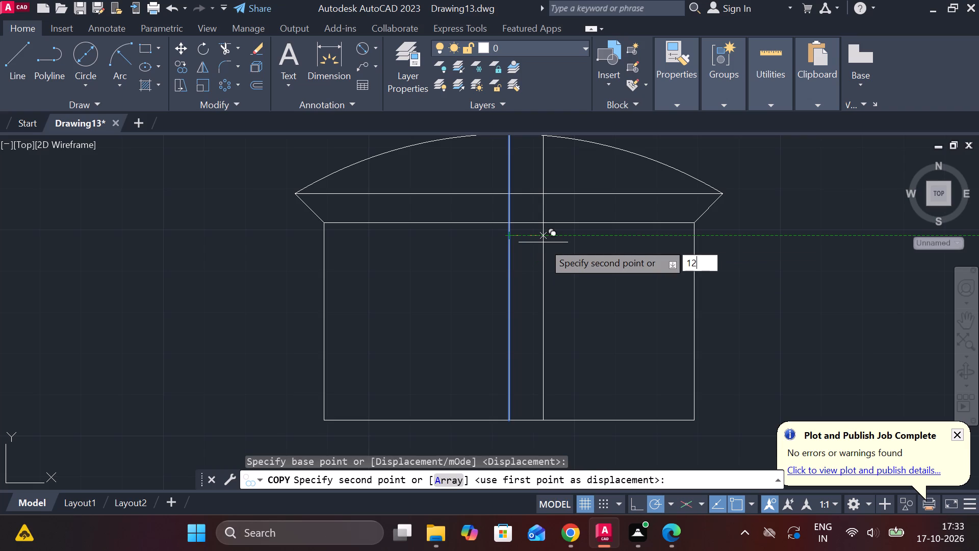
type(".5")
key("Return")
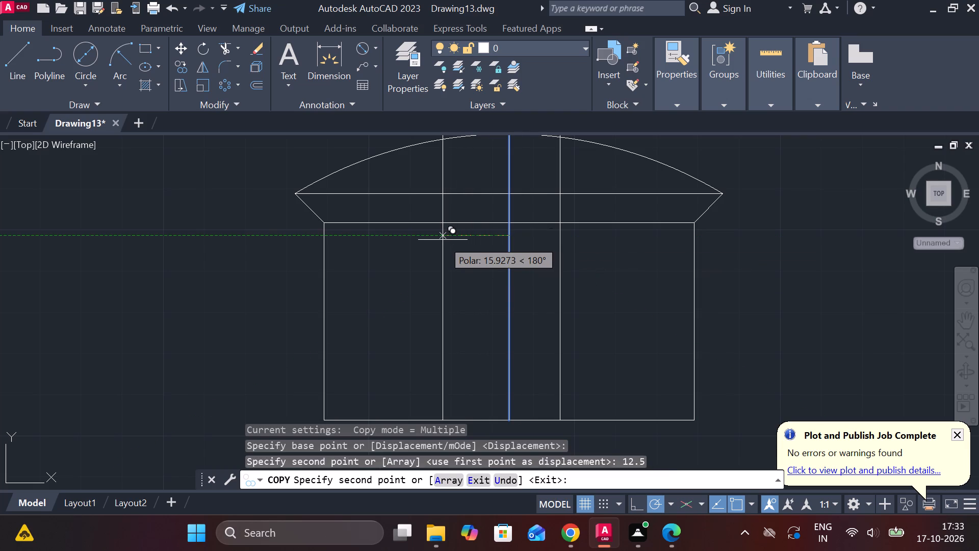
type("12")
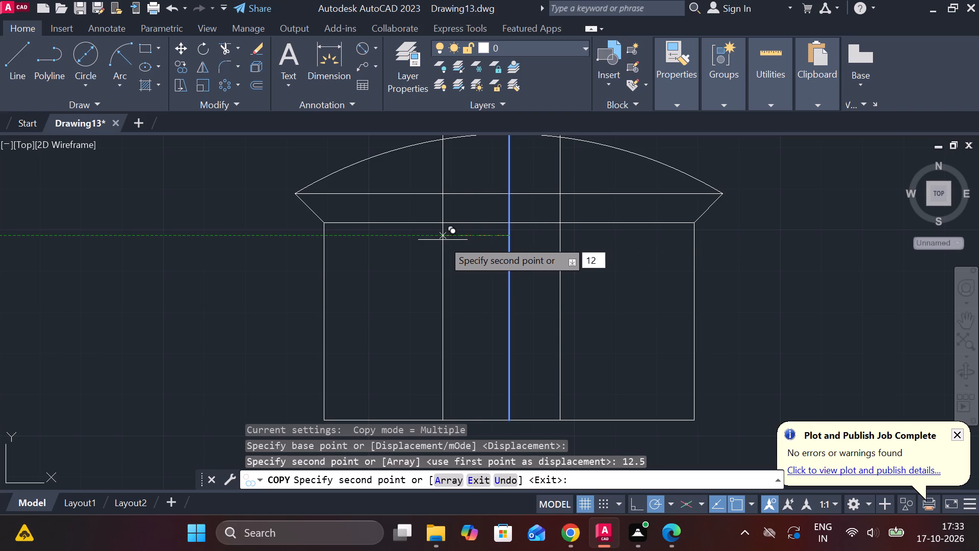
key("period")
key("5")
key("Return")
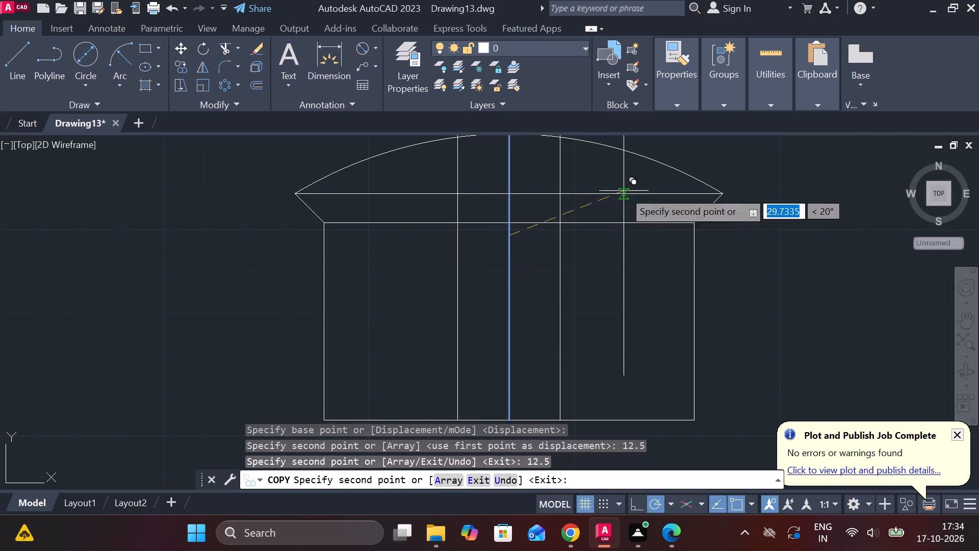
key("Escape")
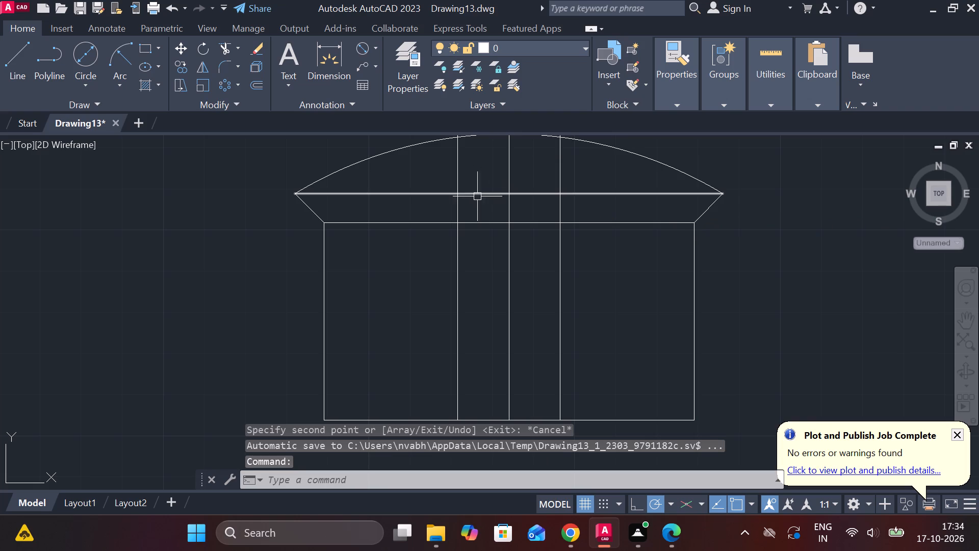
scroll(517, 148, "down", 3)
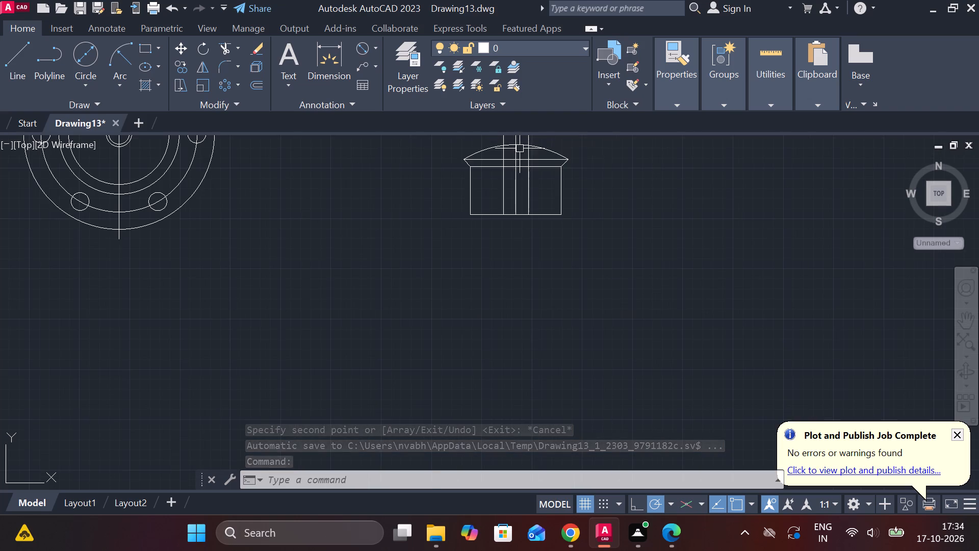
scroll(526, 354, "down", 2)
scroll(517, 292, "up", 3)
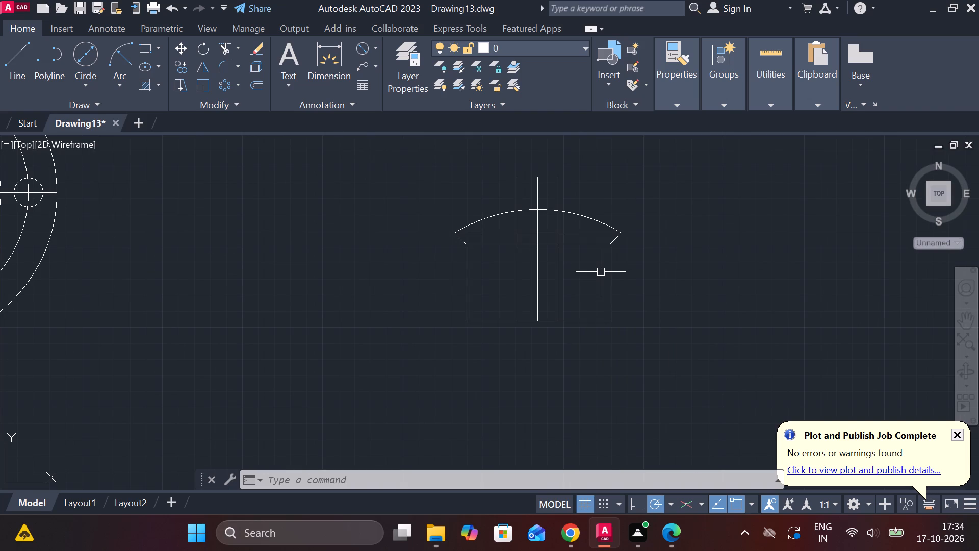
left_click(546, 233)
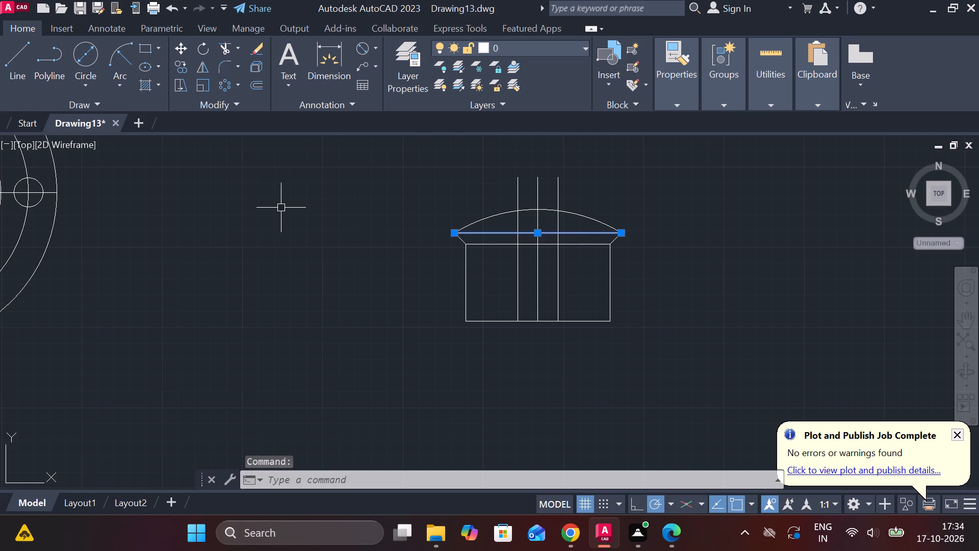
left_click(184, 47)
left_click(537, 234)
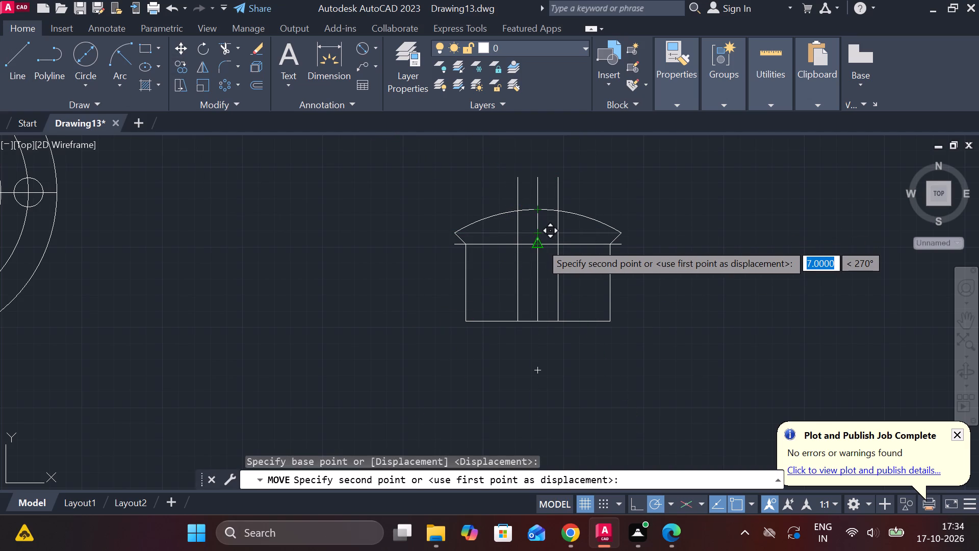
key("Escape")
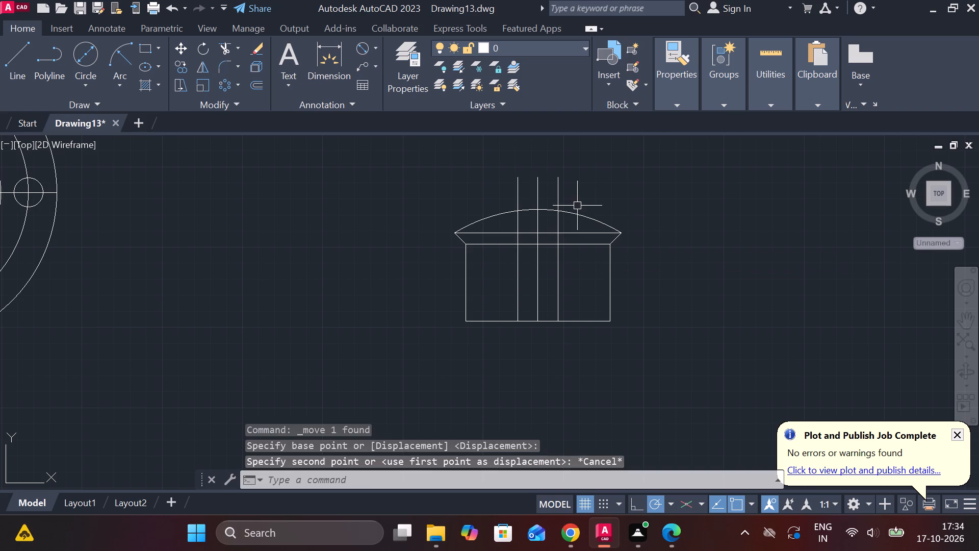
Move the dome arc and the rim's upper horizontal line together 5 units straight up.
left_click(580, 215)
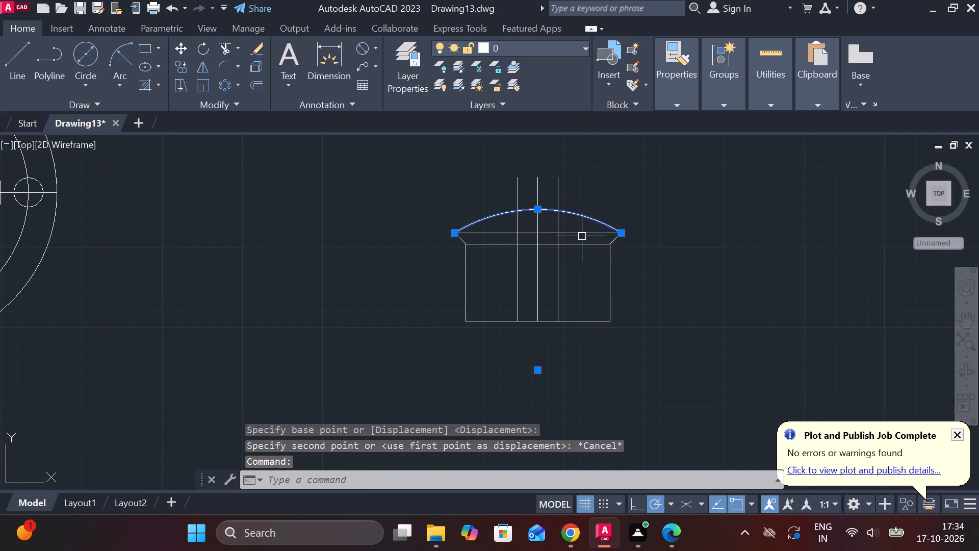
left_click(582, 233)
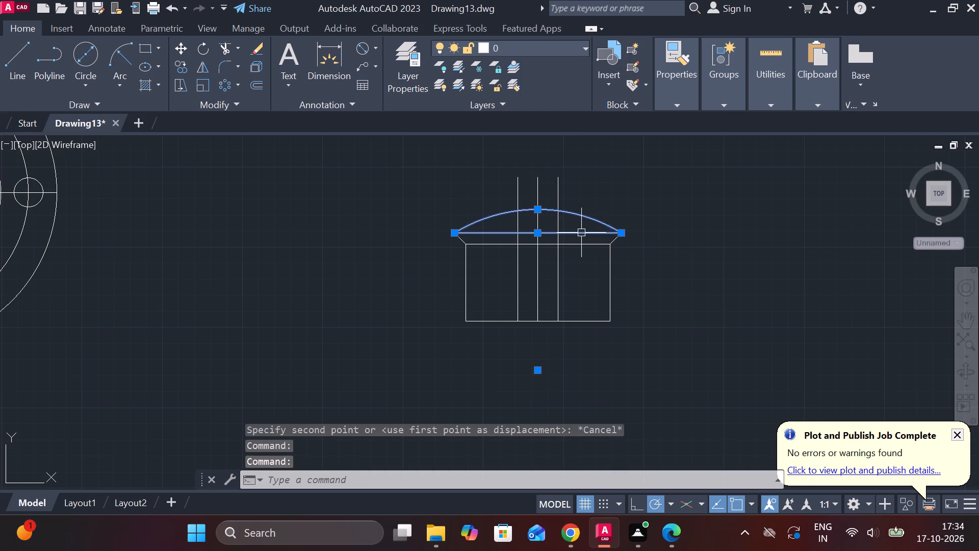
left_click(179, 52)
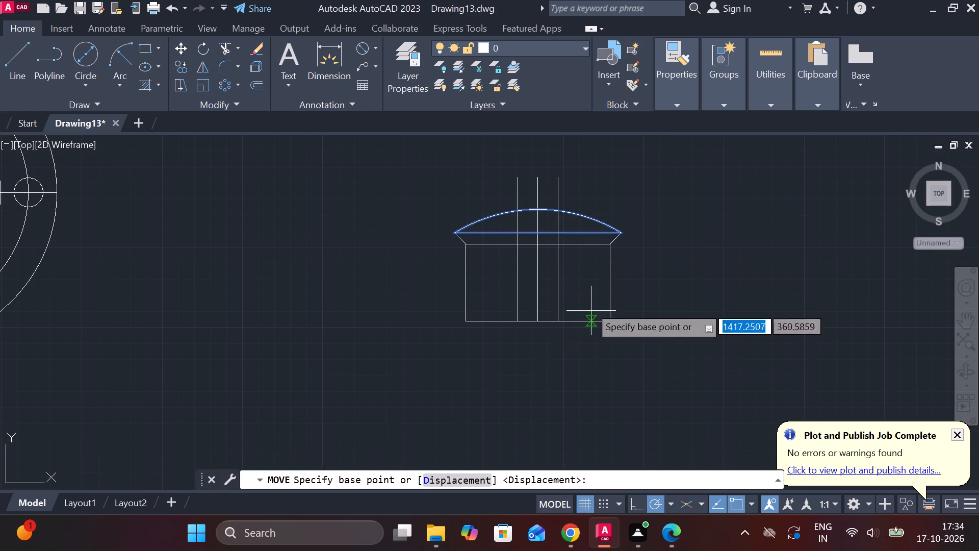
left_click(537, 234)
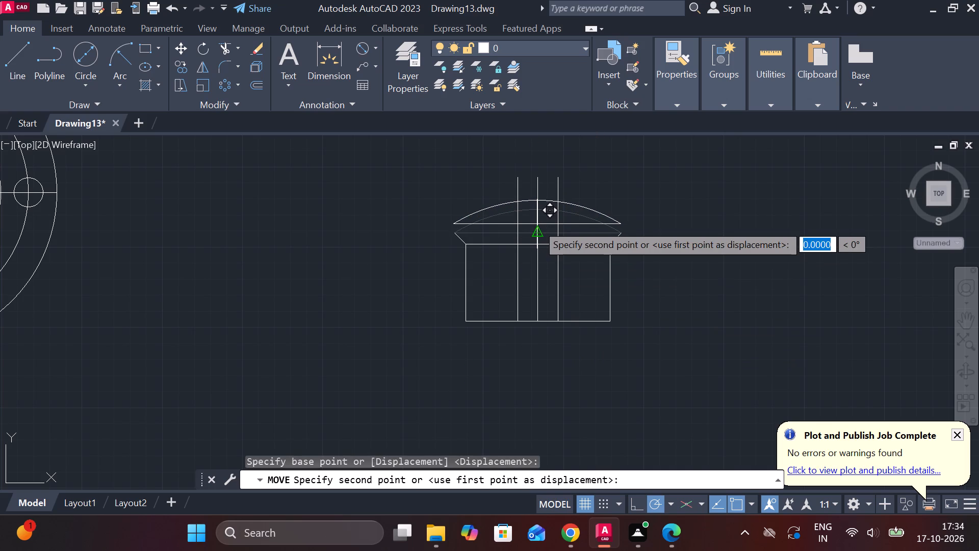
key("5")
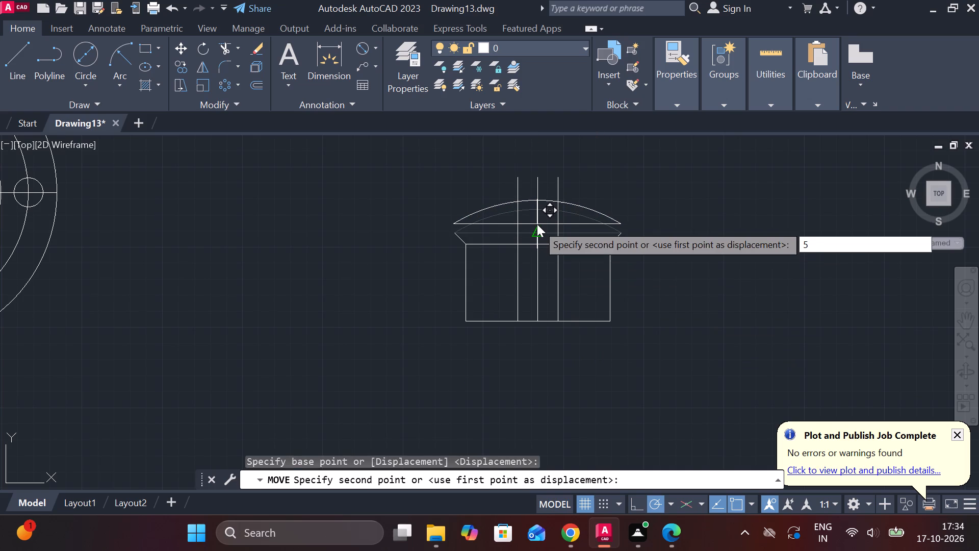
key("Return")
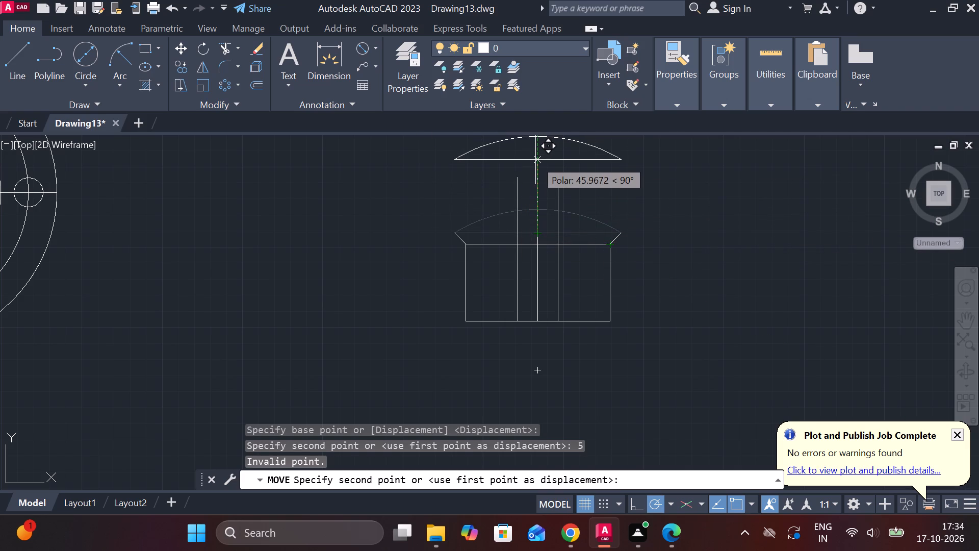
key("5")
key("Return")
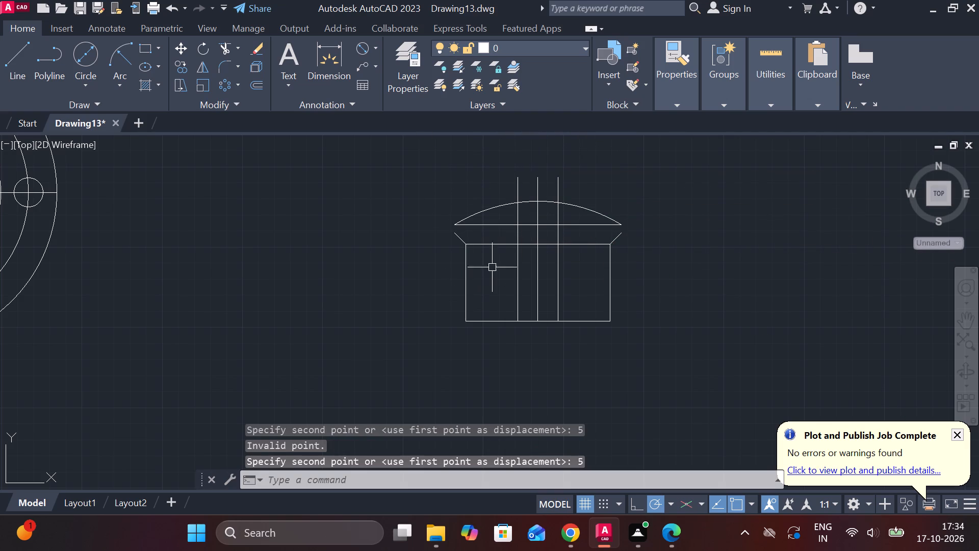
Draw a 5-unit vertical line down from the raised rim line's left end to the top of the left sloping line.
scroll(579, 246, "up", 2)
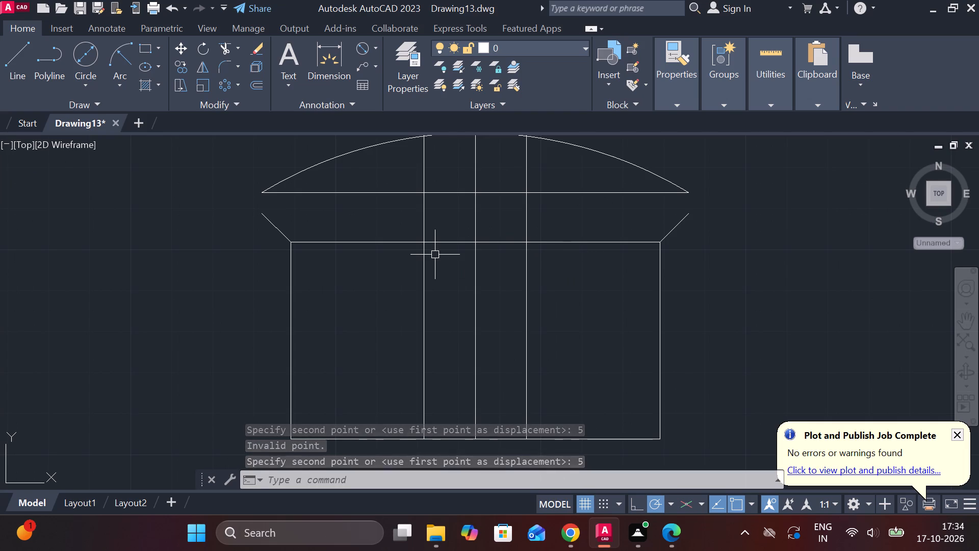
key("Escape")
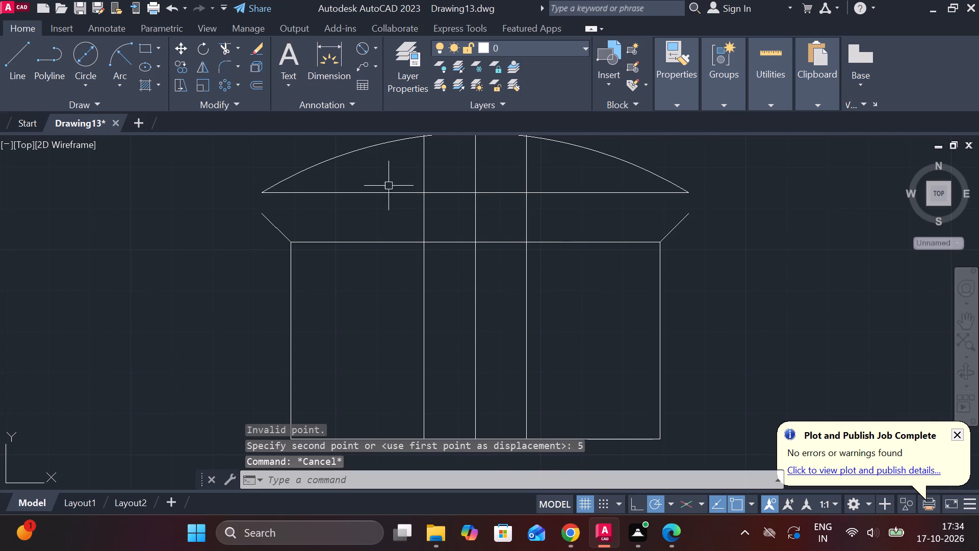
left_click(24, 38)
left_click(22, 58)
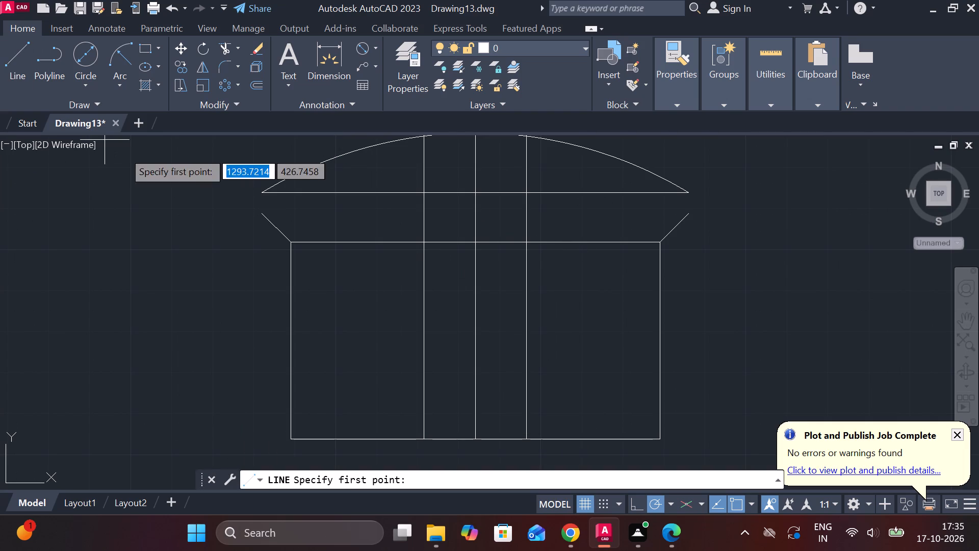
left_click(264, 190)
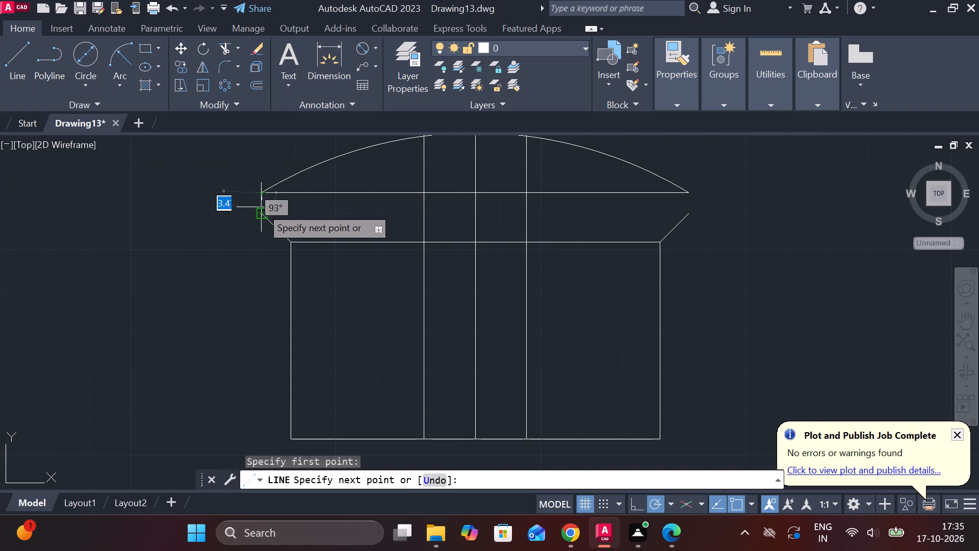
scroll(261, 212, "up", 3)
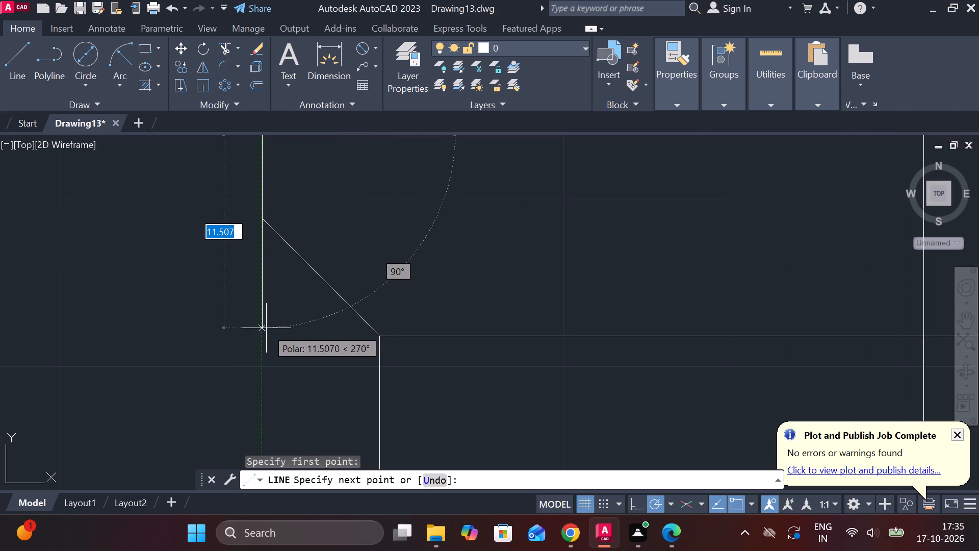
key("5")
key("Return")
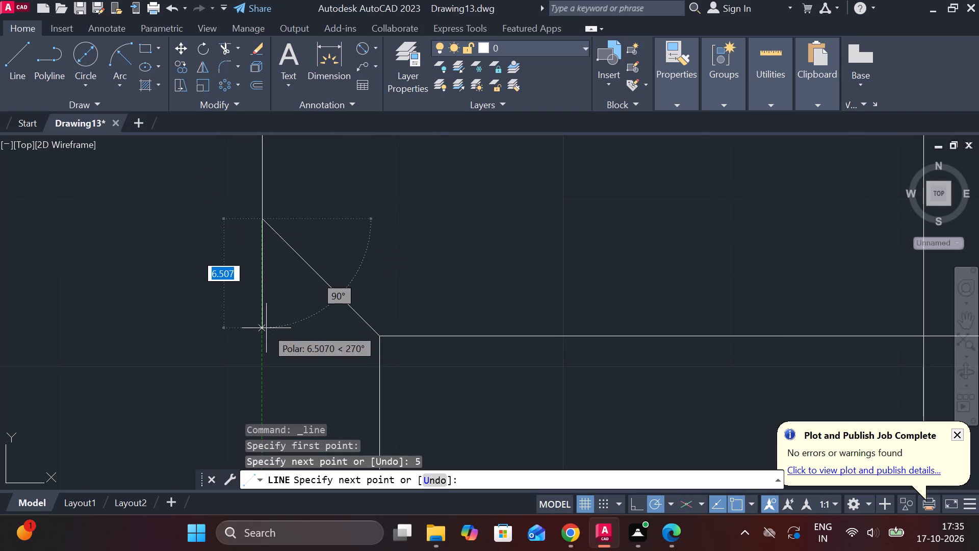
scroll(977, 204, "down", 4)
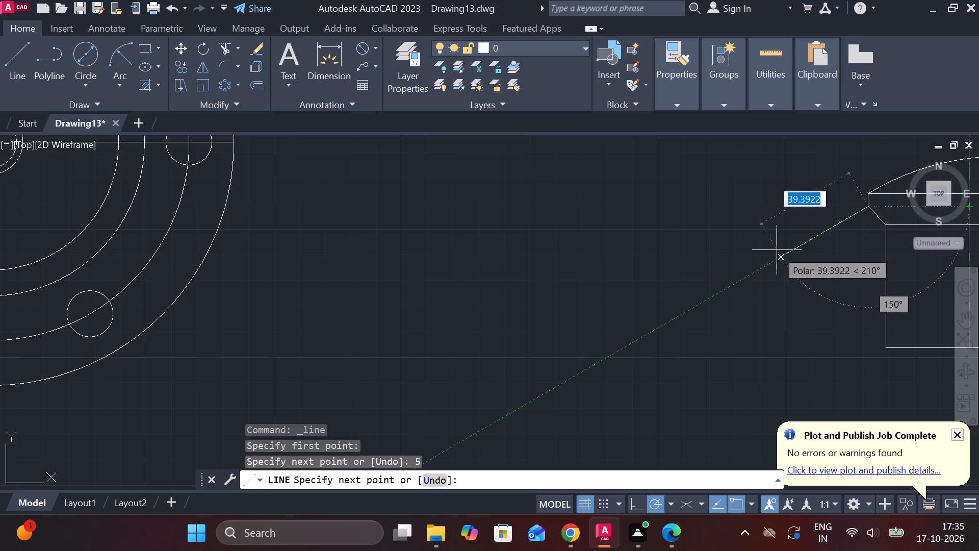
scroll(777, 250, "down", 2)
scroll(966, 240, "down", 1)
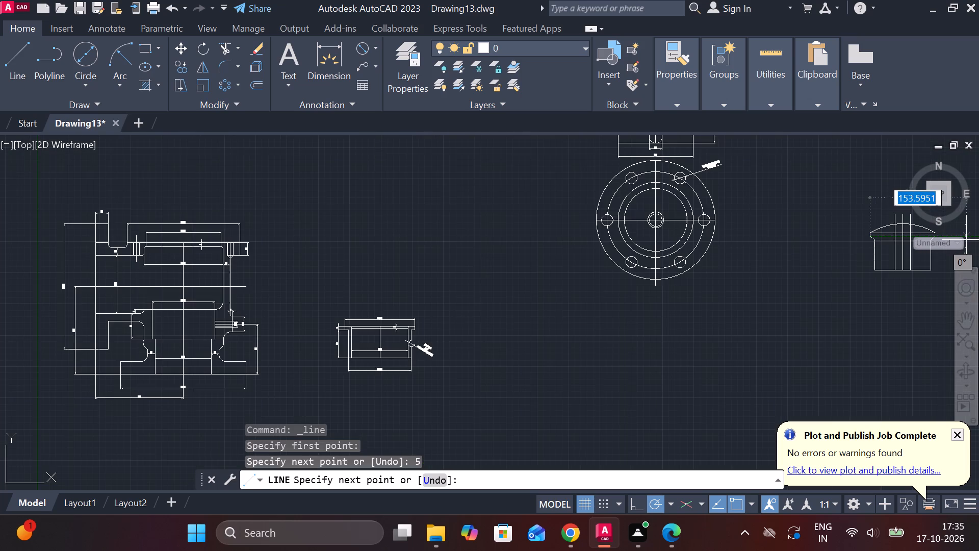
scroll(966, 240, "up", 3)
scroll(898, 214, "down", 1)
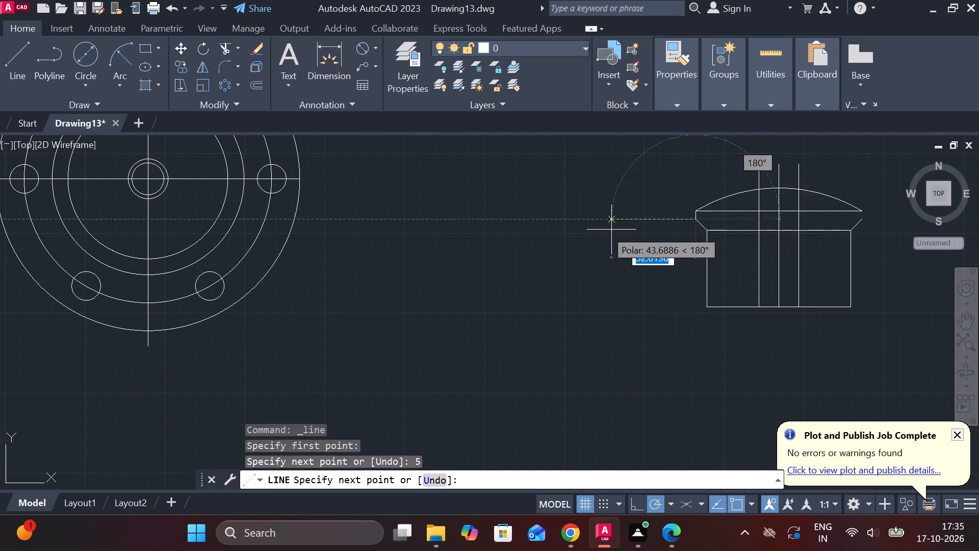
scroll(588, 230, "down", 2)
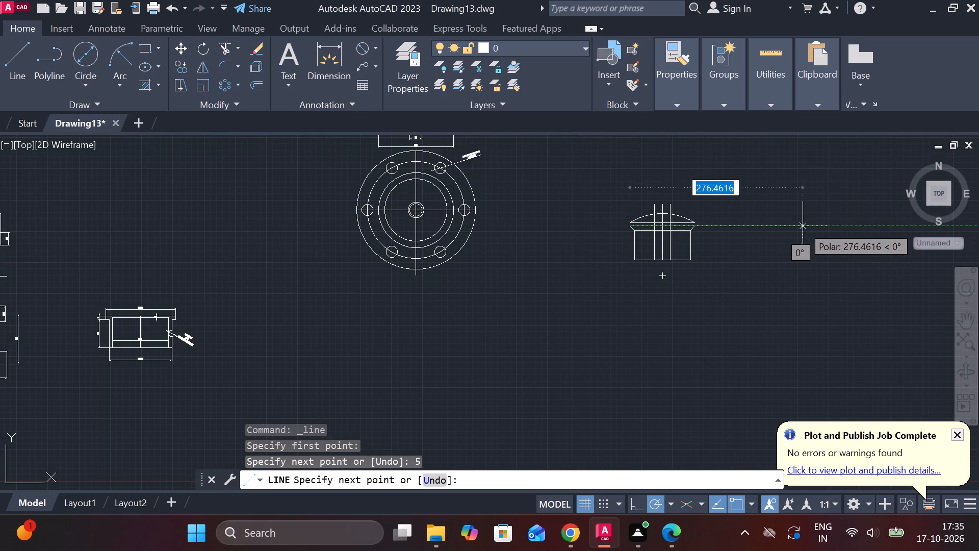
Continue the line across the rim to the top of the right sloping line and 5 units up to the raised rim line.
scroll(803, 226, "down", 2)
scroll(803, 226, "up", 4)
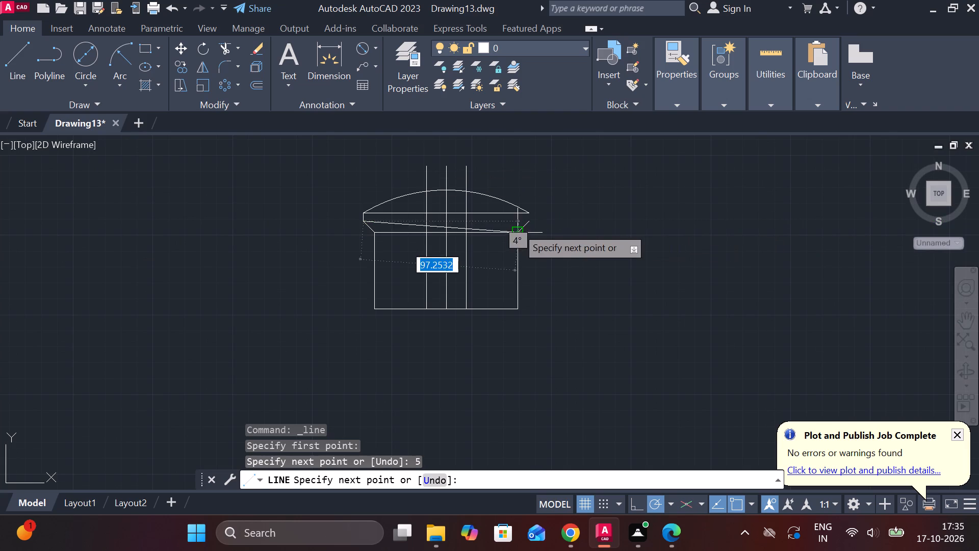
scroll(524, 219, "up", 3)
left_click(546, 228)
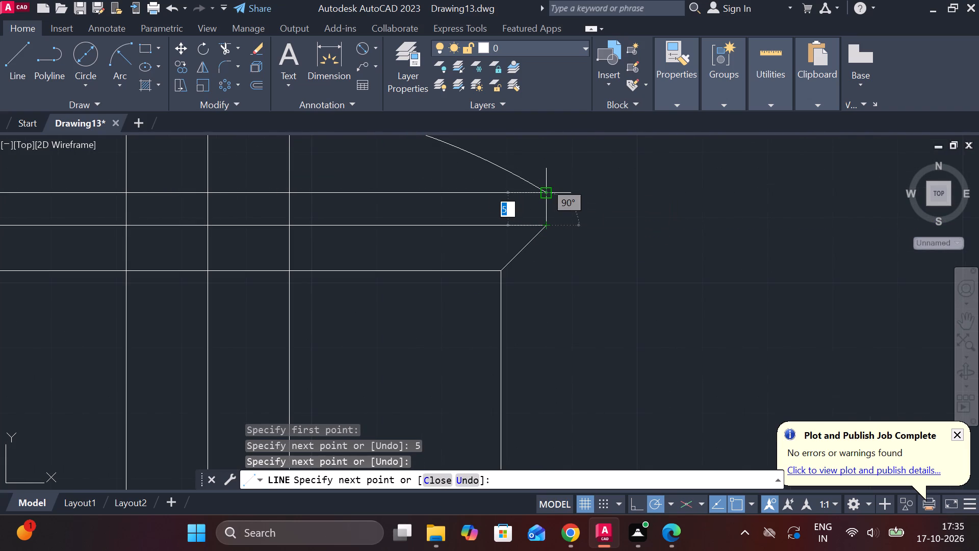
key("5")
key("Return")
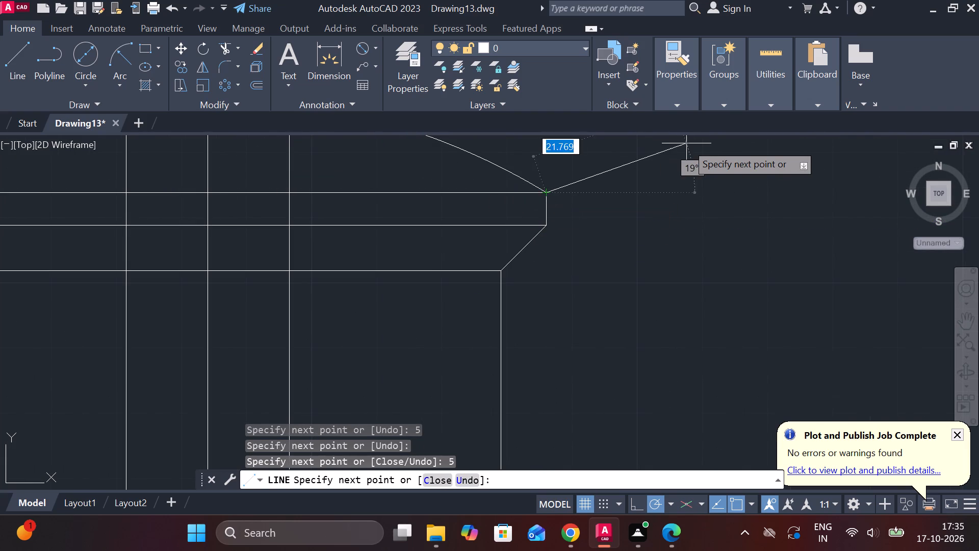
key("Escape")
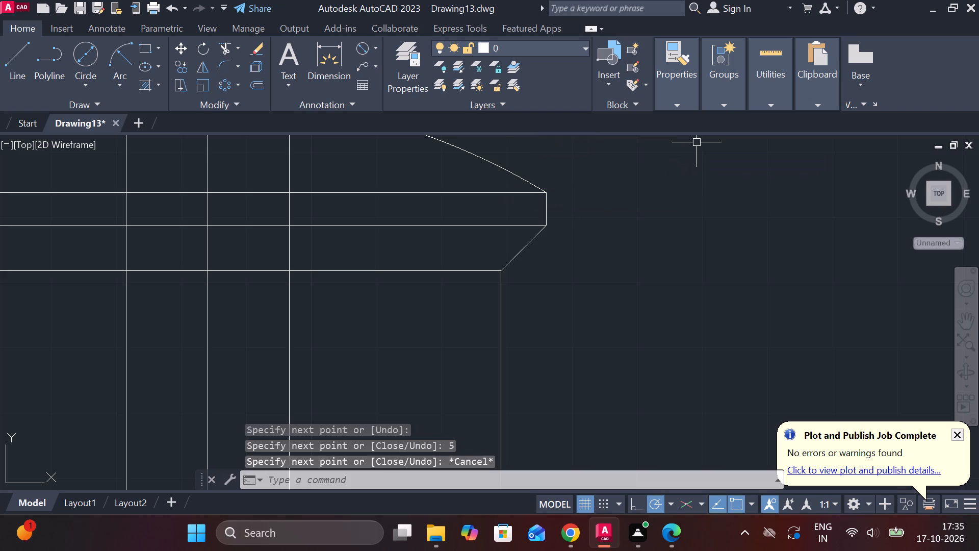
Copy the fourth part's upper horizontal rim line 25 units straight up from its midpoint, above the dome.
scroll(668, 213, "down", 2)
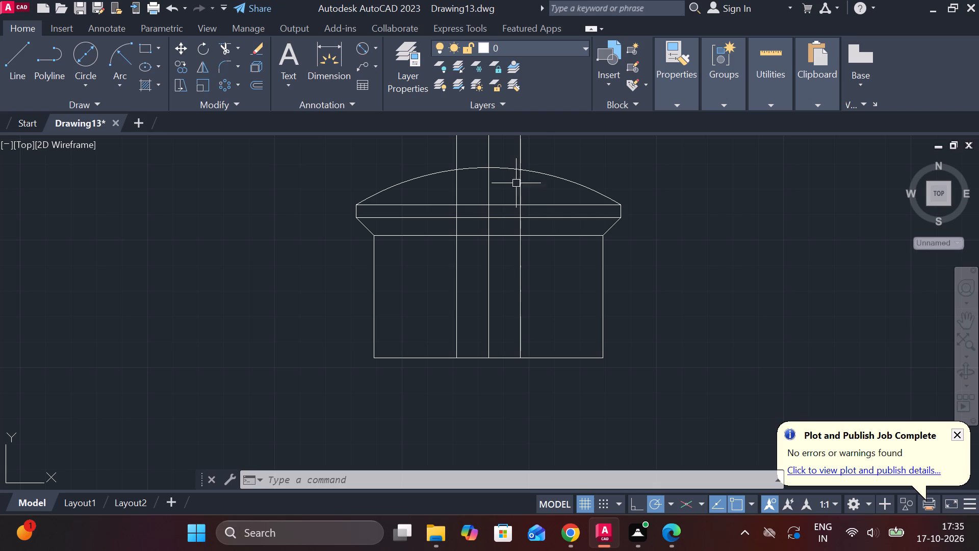
scroll(550, 147, "down", 2)
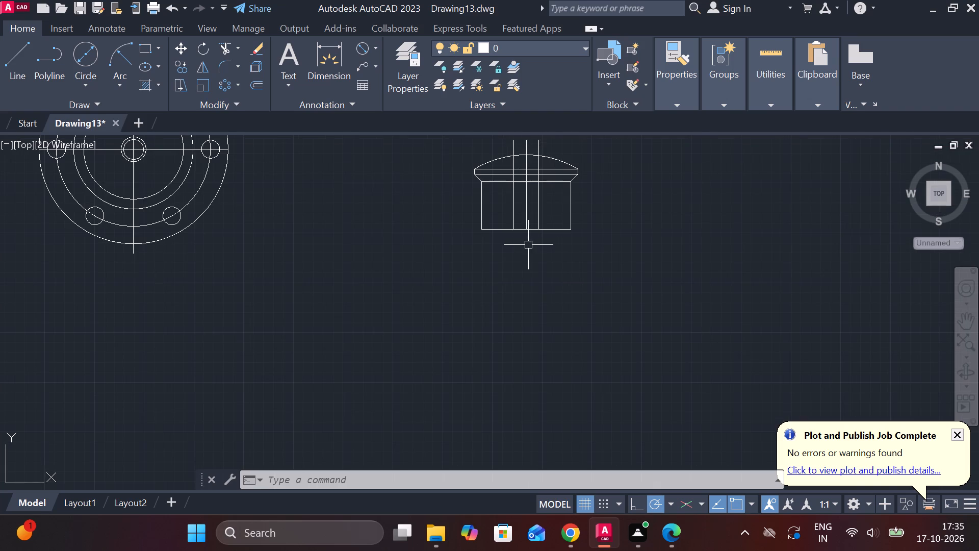
scroll(528, 246, "down", 1)
scroll(528, 246, "up", 2)
scroll(528, 246, "down", 5)
scroll(538, 200, "up", 3)
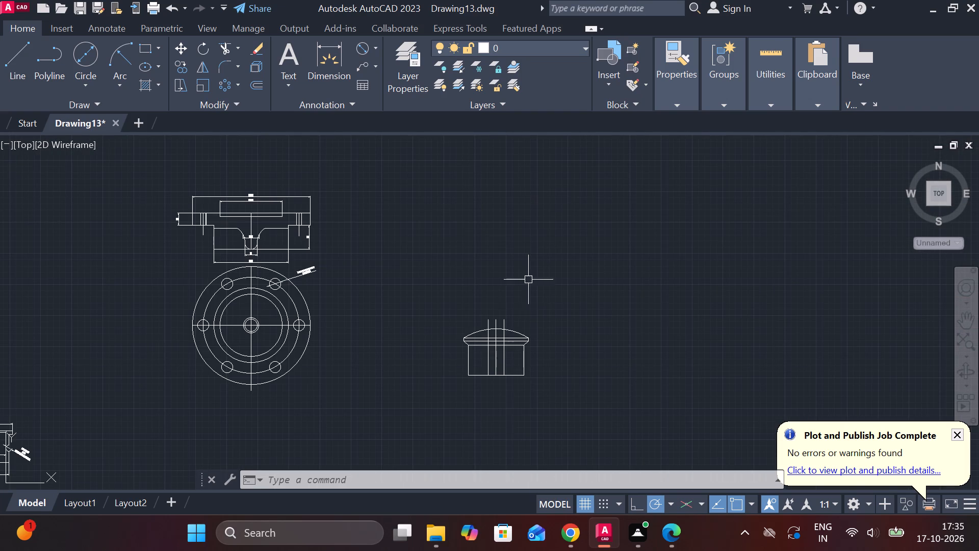
scroll(510, 411, "up", 2)
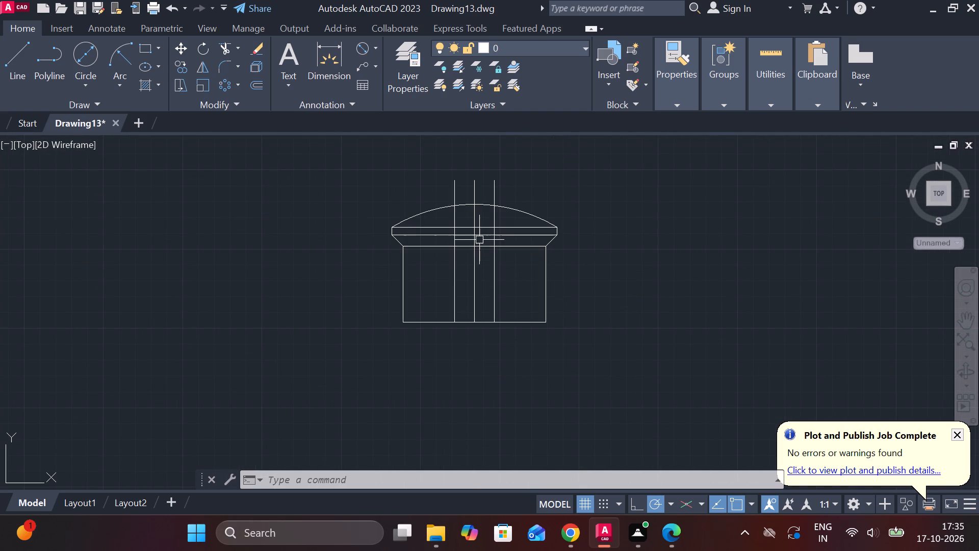
left_click(488, 229)
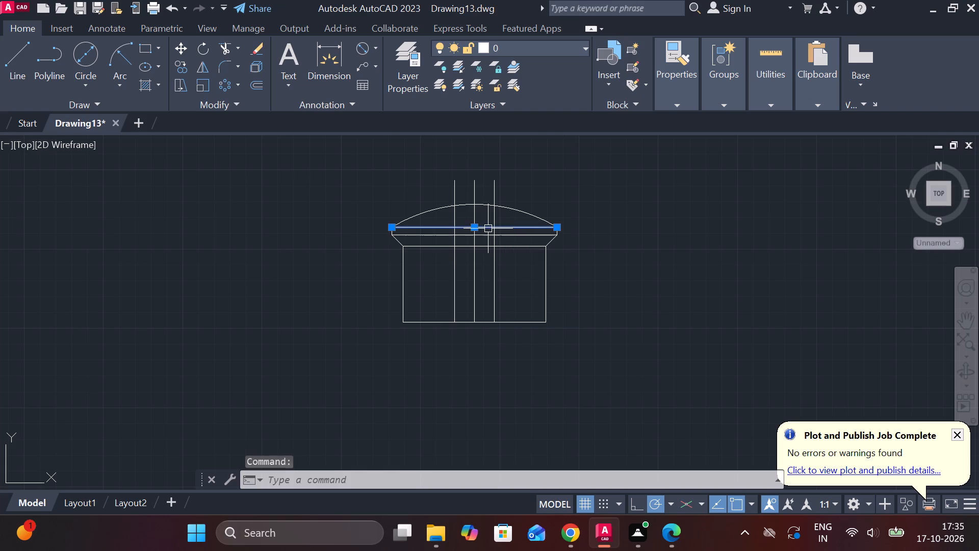
left_click(182, 70)
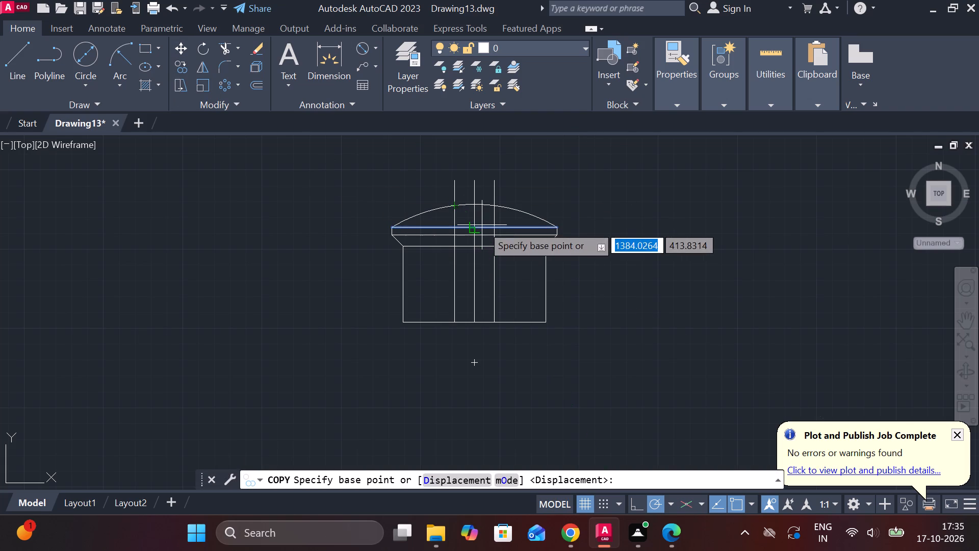
left_click(479, 226)
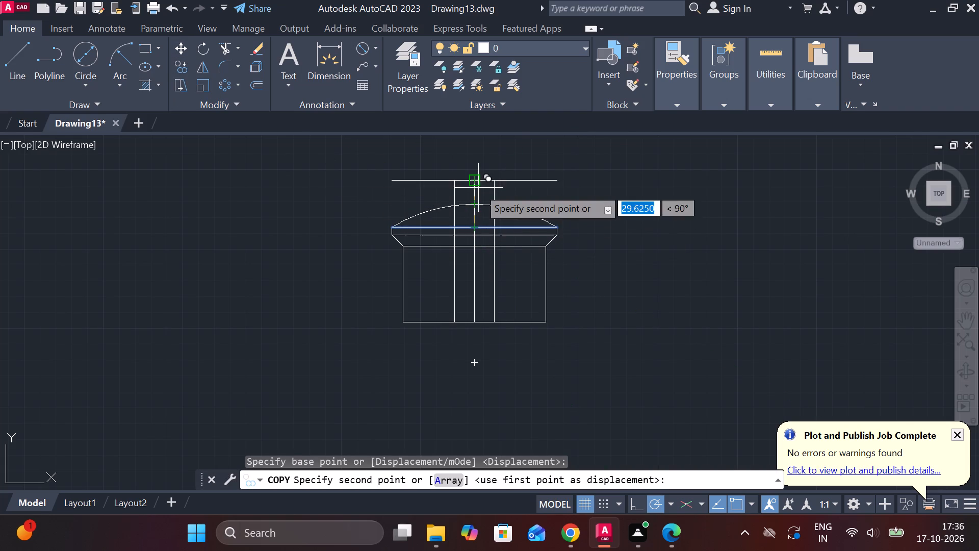
key("2")
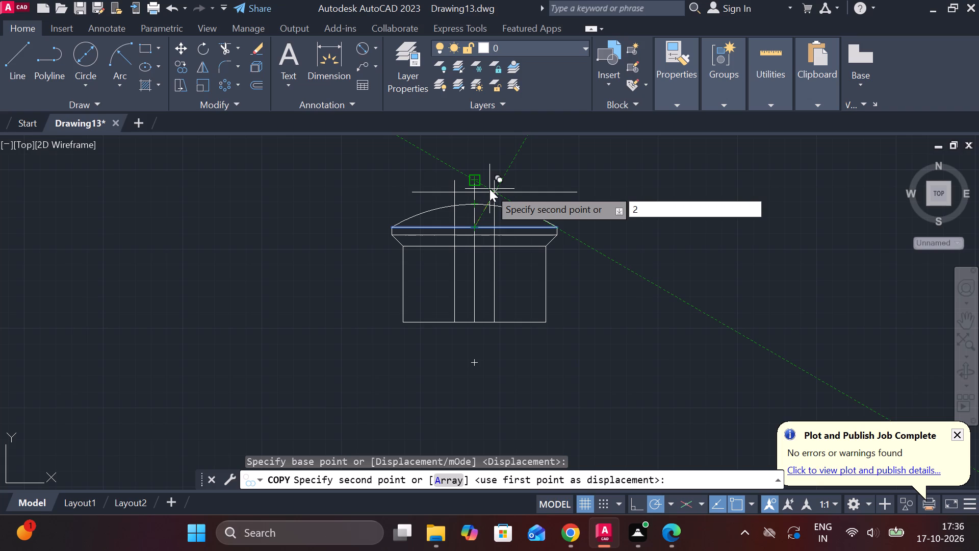
key("5")
key("Return")
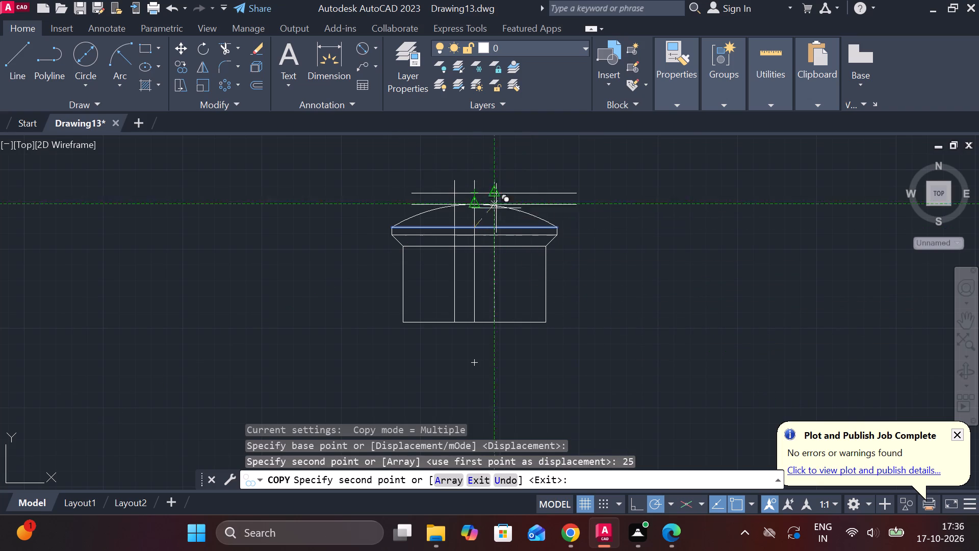
key("ctrl+z")
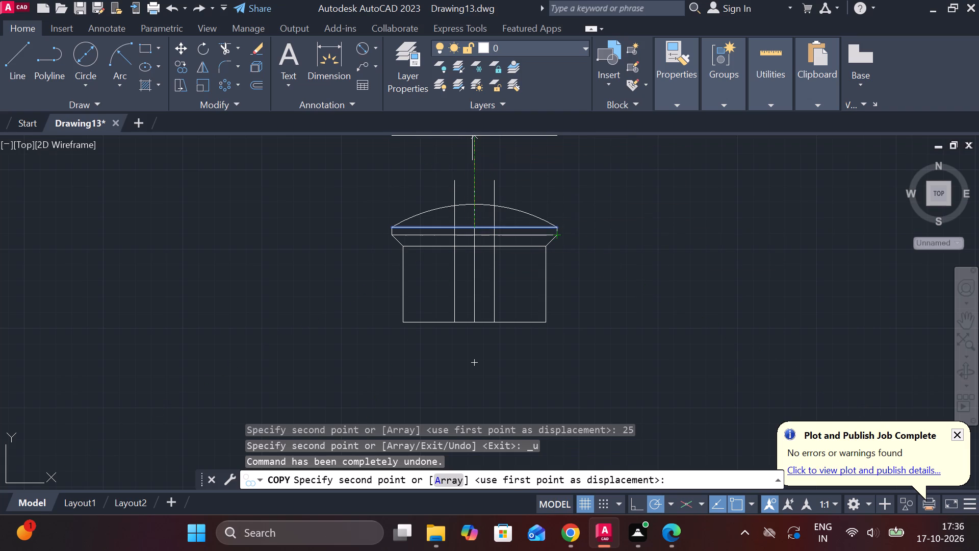
key("2")
key("5")
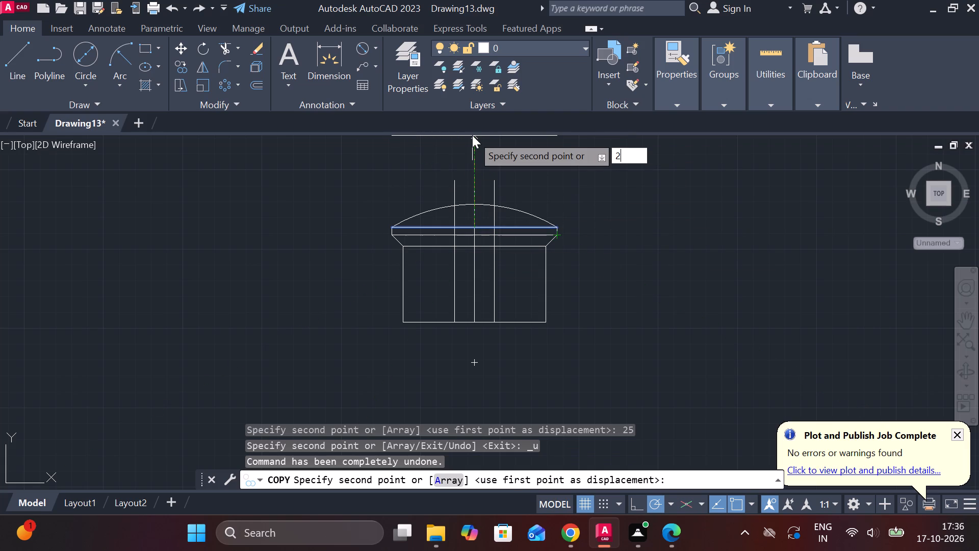
key("Return")
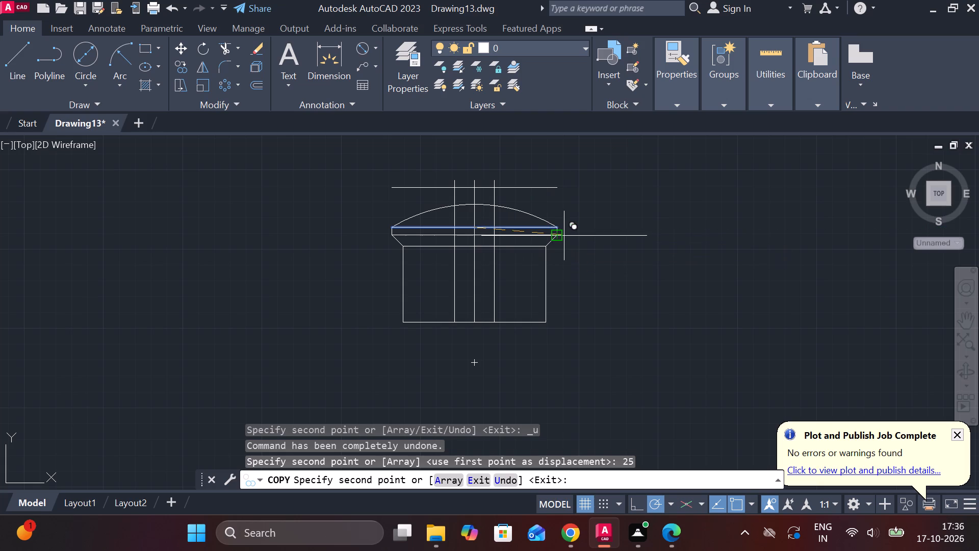
key("Escape")
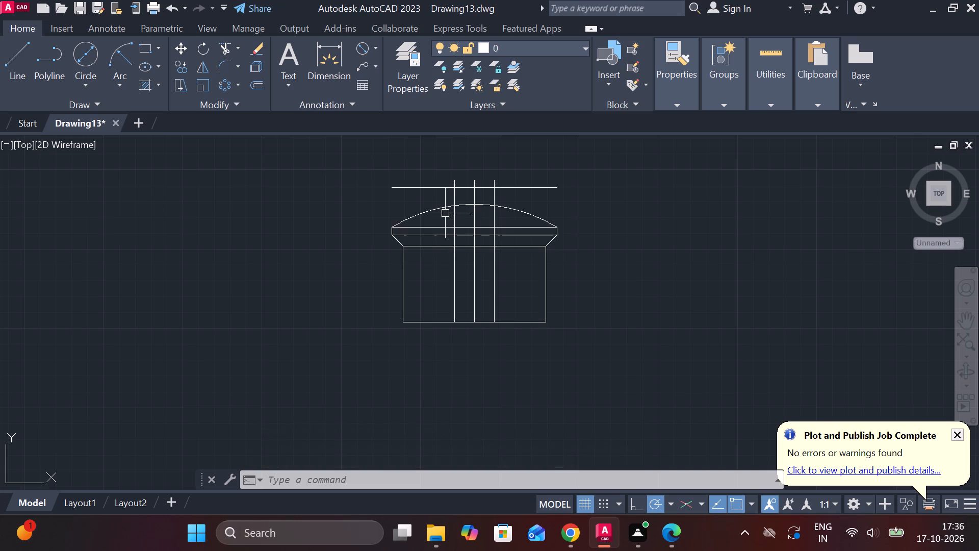
Set the fillet radius to 3 units.
scroll(458, 206, "up", 3)
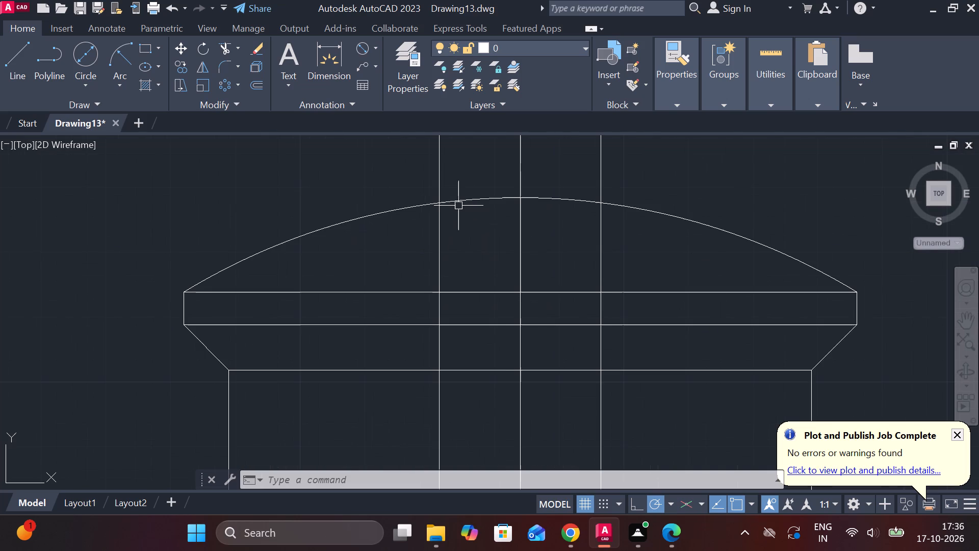
left_click(216, 67)
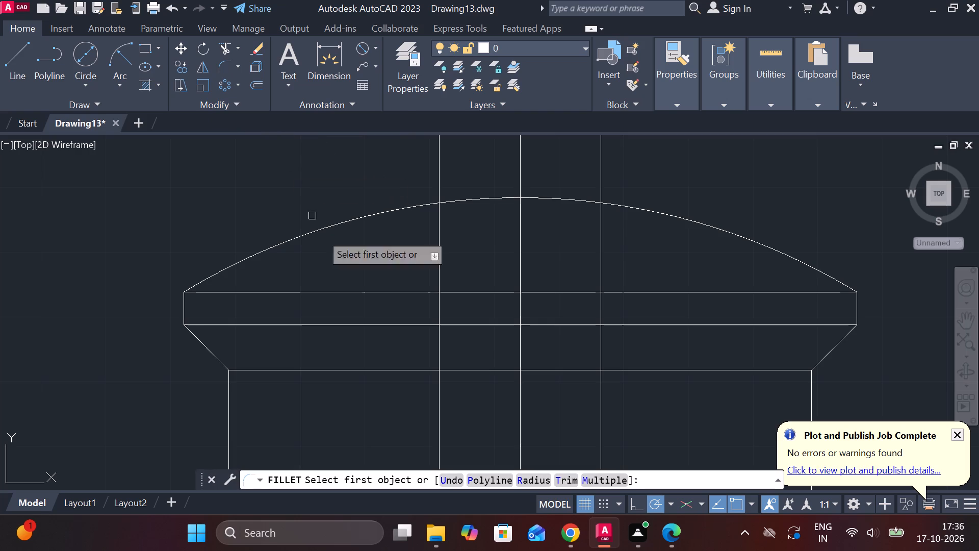
left_click(528, 480)
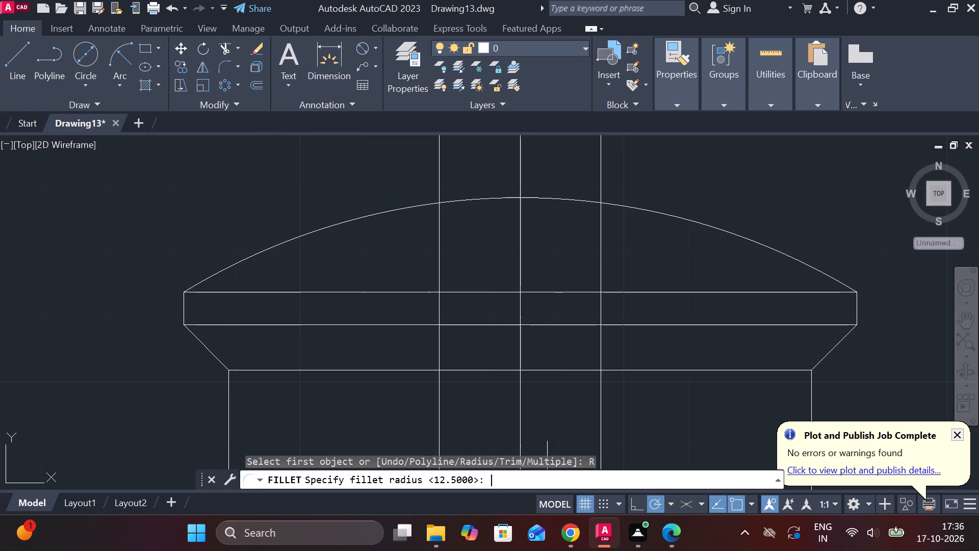
key("3")
key("Return")
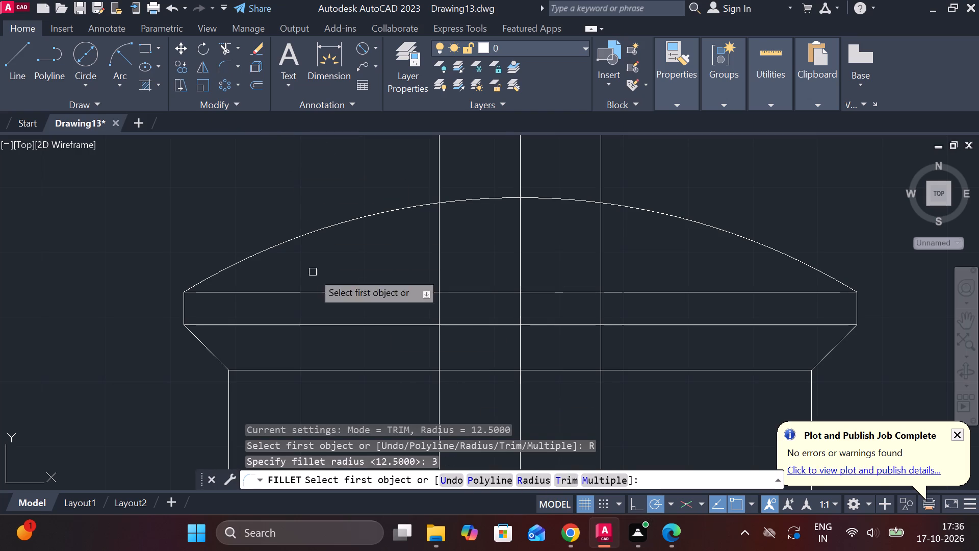
left_click(410, 210)
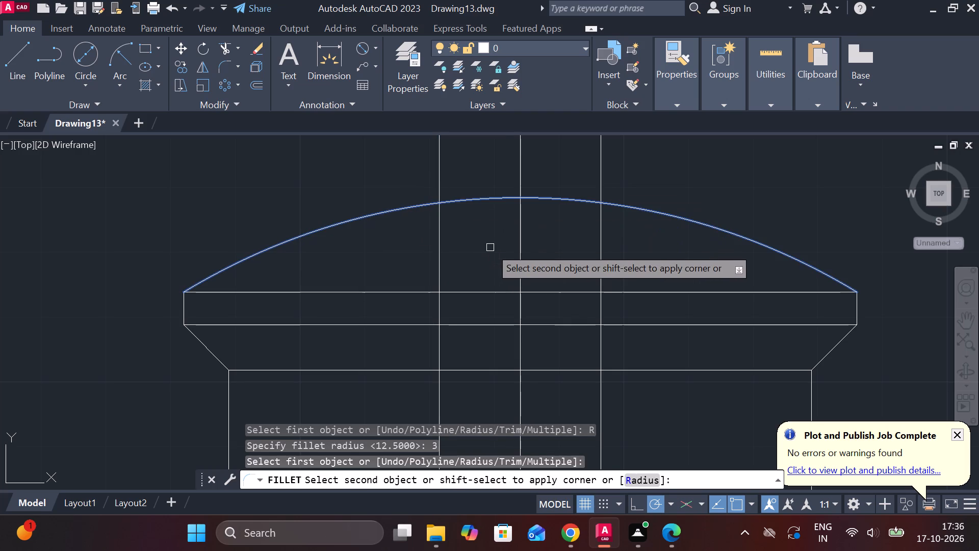
key("Escape")
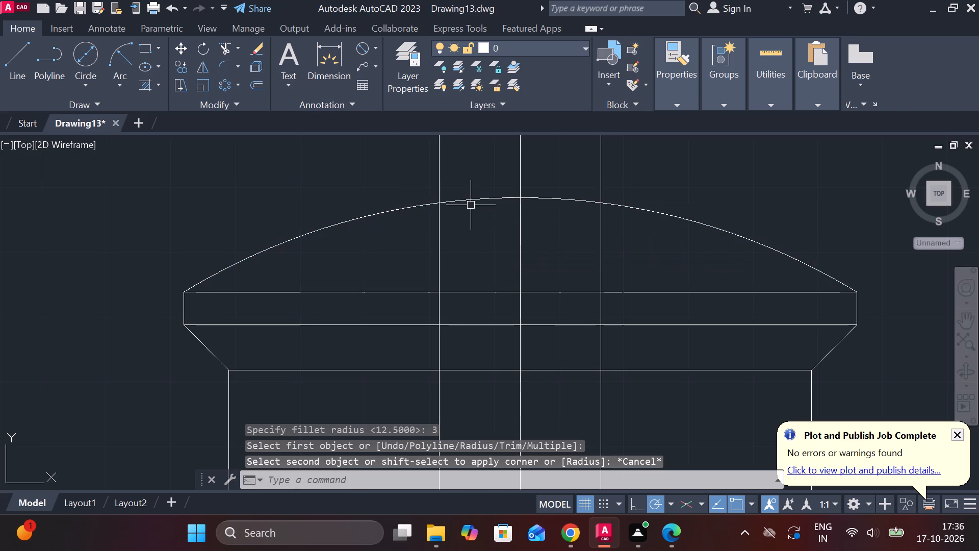
Trim the dome arc between the two outer vertical lines, and trim those lines between the dome and the upper rim line.
left_click(228, 49)
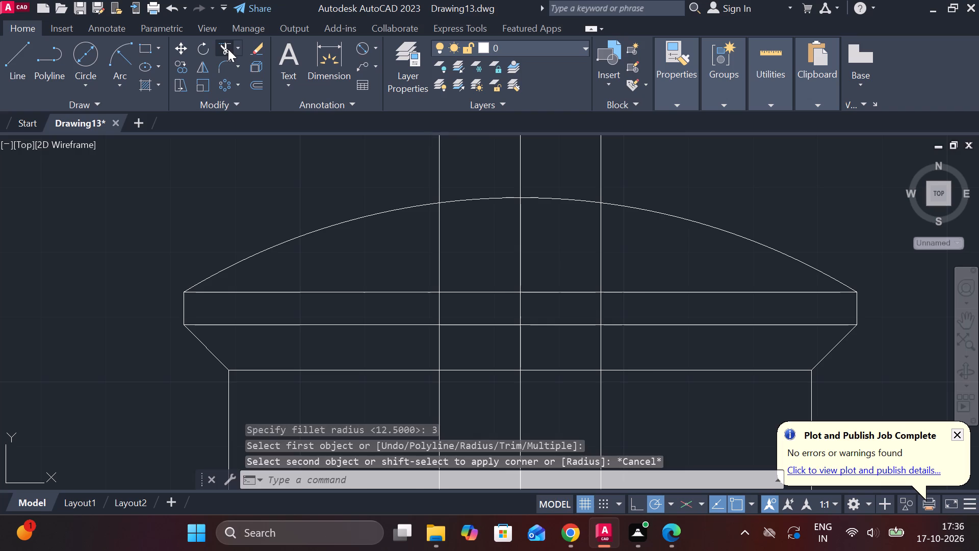
left_click(490, 202)
left_click(549, 194)
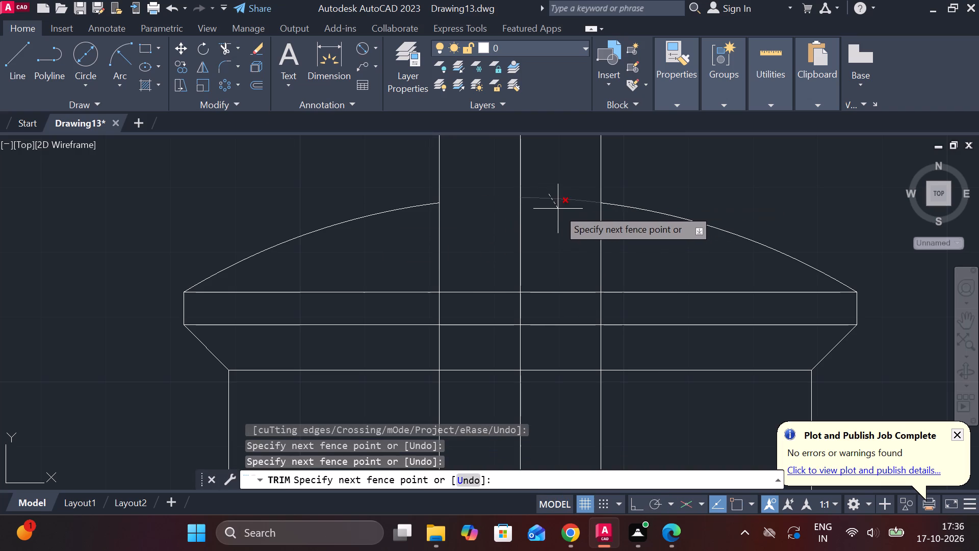
left_click(558, 209)
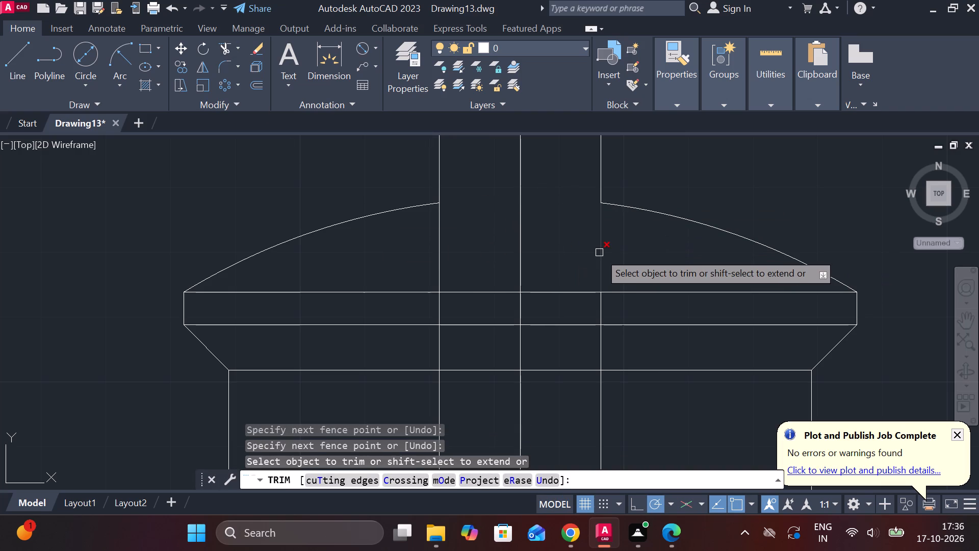
left_click(599, 253)
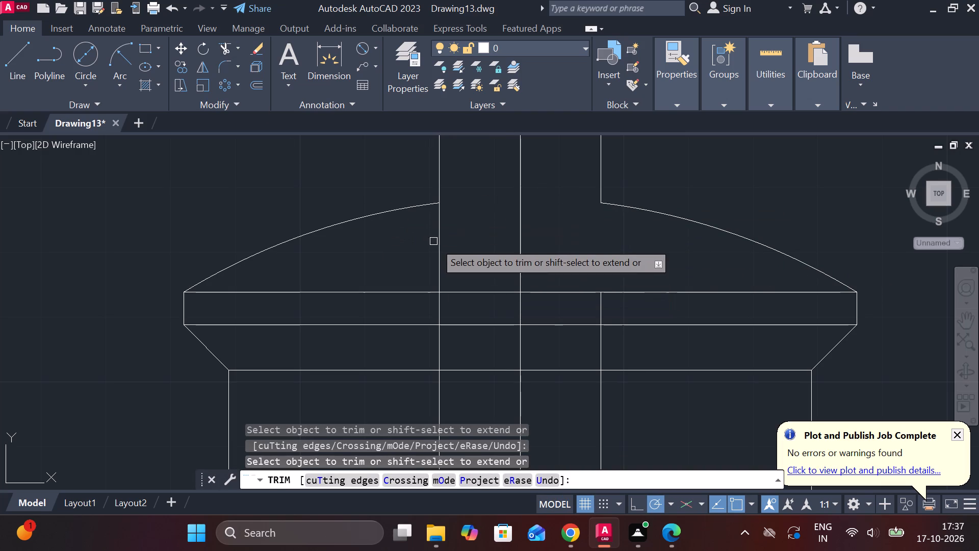
left_click(442, 247)
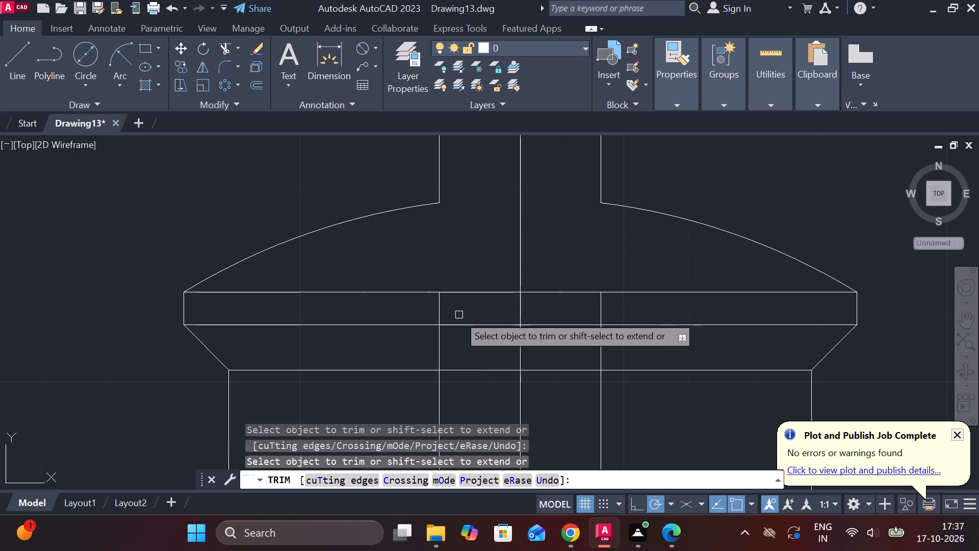
scroll(493, 348, "down", 2)
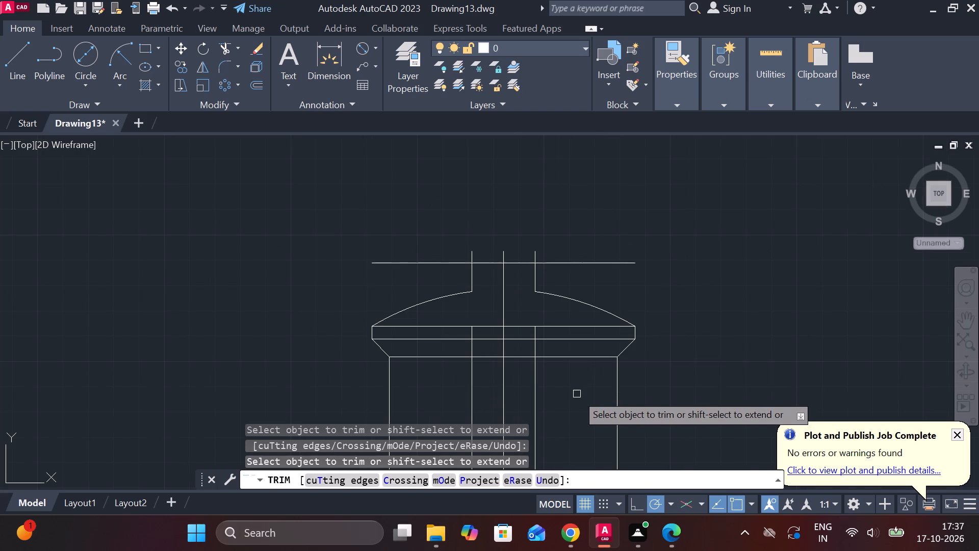
key("Escape")
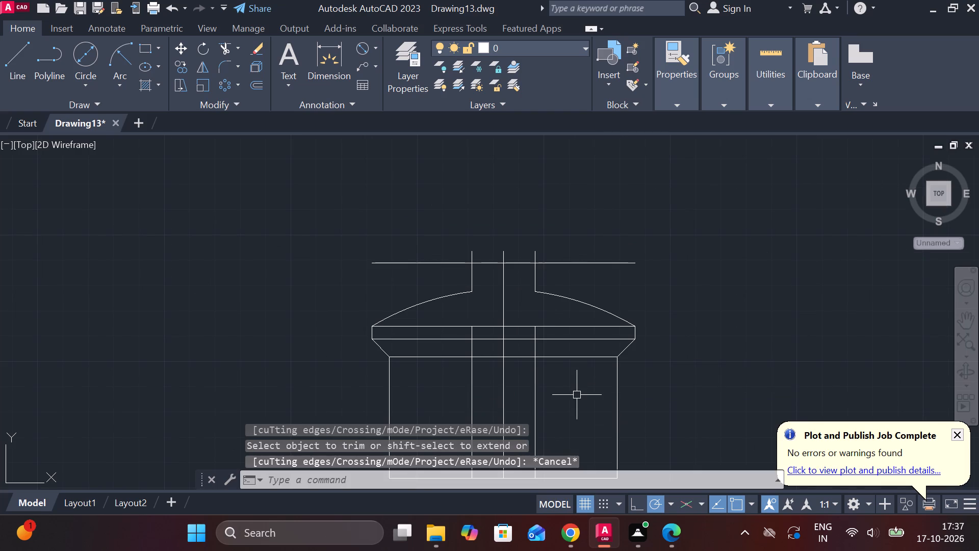
Delete the remaining pieces of the two outer vertical lines below the upper rim line, keeping the centre line.
left_click(535, 405)
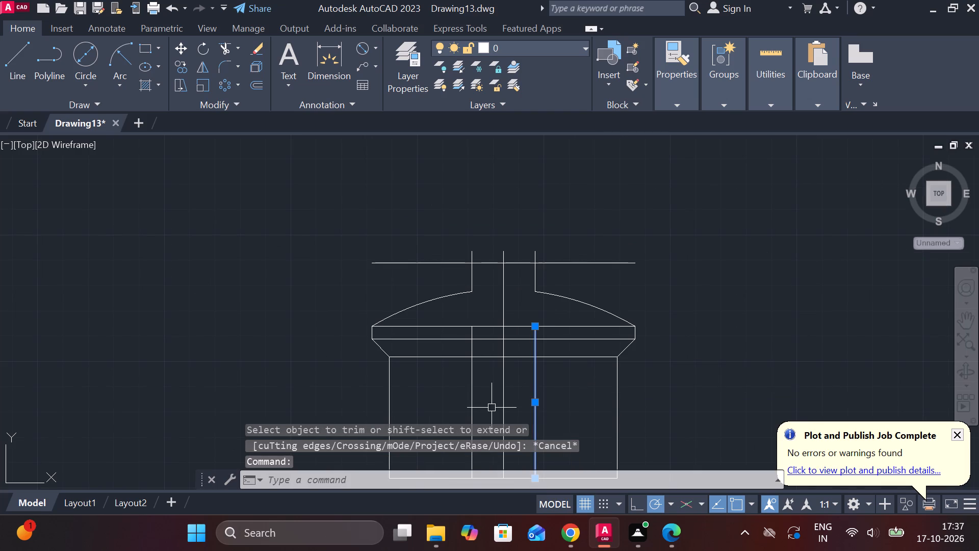
left_click(474, 406)
key("Delete")
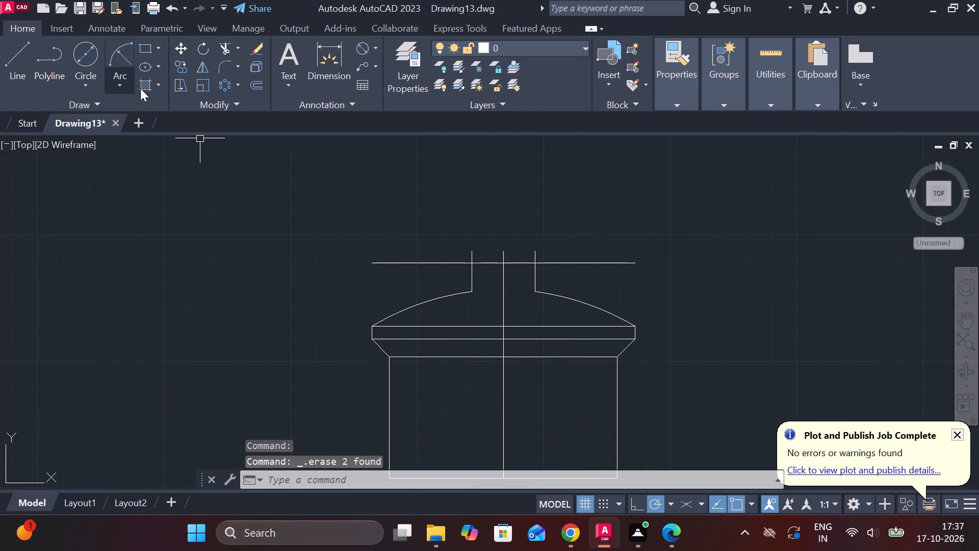
Fillet the corner between the left dome arc and the left neck line with the 3-unit radius.
left_click(218, 69)
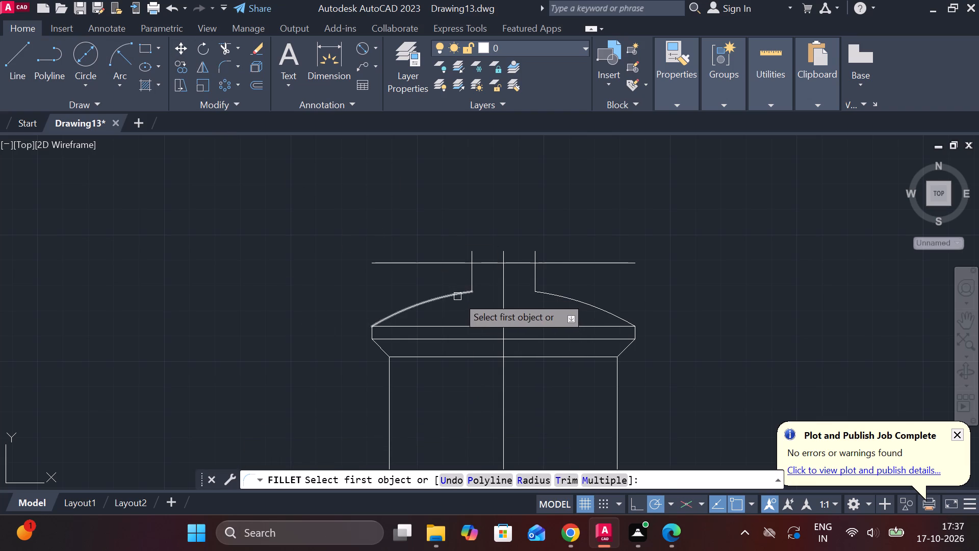
left_click(457, 296)
left_click(471, 285)
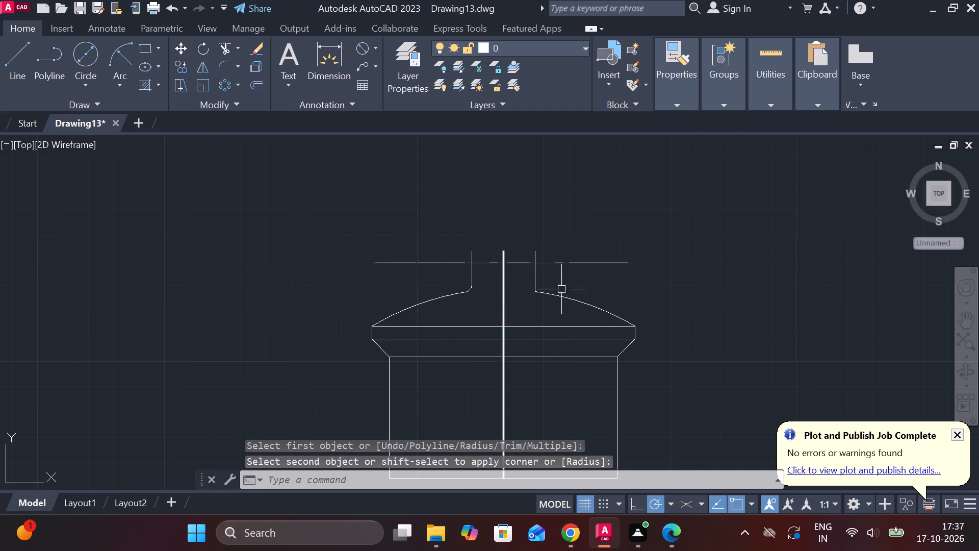
Fillet the corner between the right dome arc and the right neck line with the 3-unit radius.
left_click(534, 284)
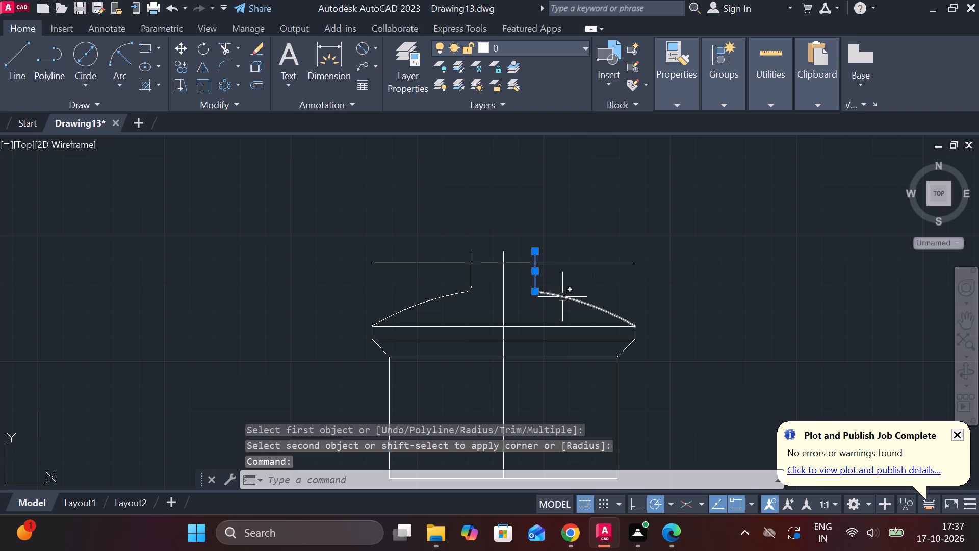
left_click(221, 64)
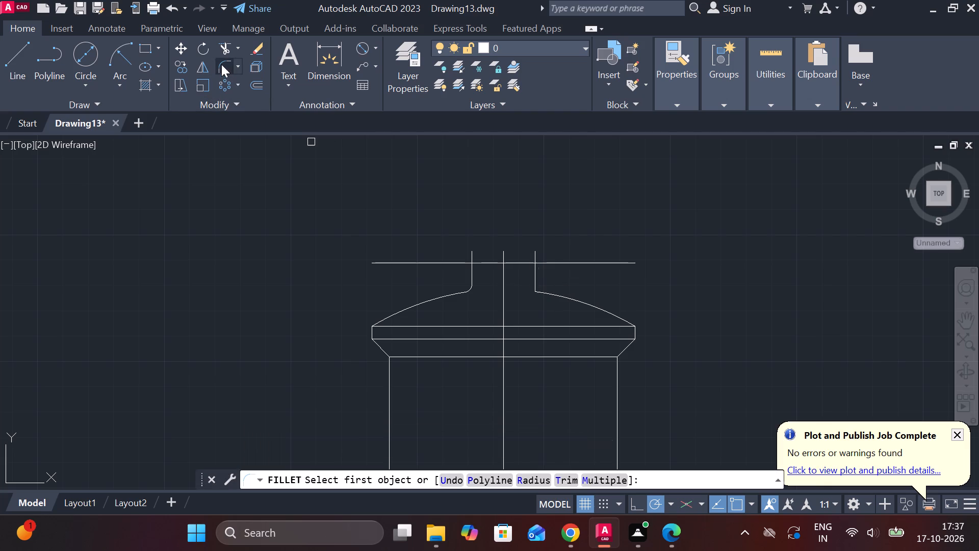
left_click(558, 299)
left_click(536, 277)
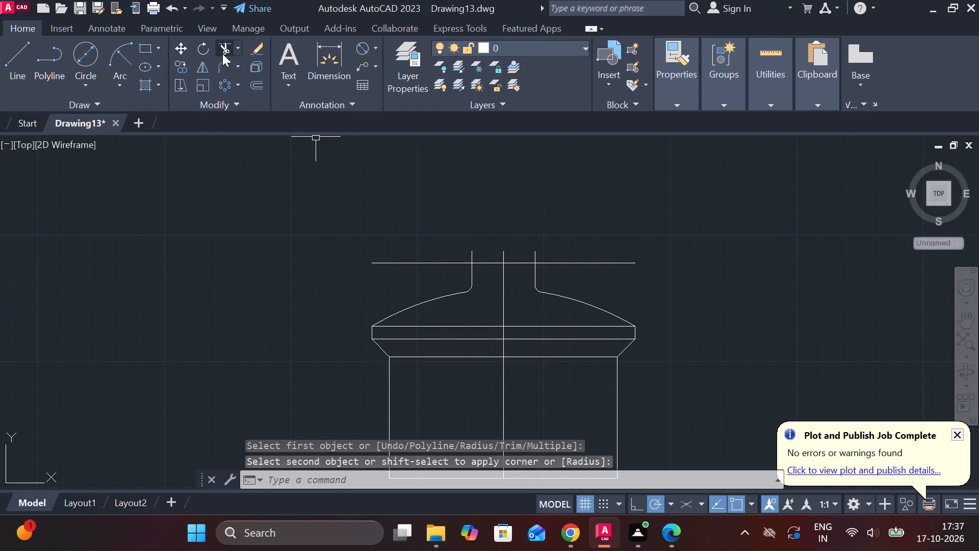
Fillet both upper corners of the neck, between its side lines and the horizontal top line, with the 3-unit radius.
left_click(218, 66)
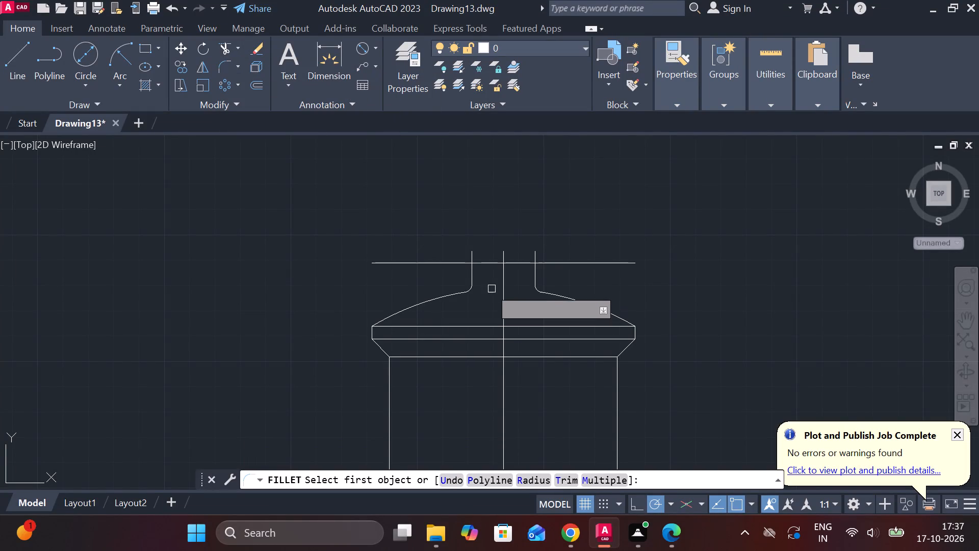
left_click(473, 271)
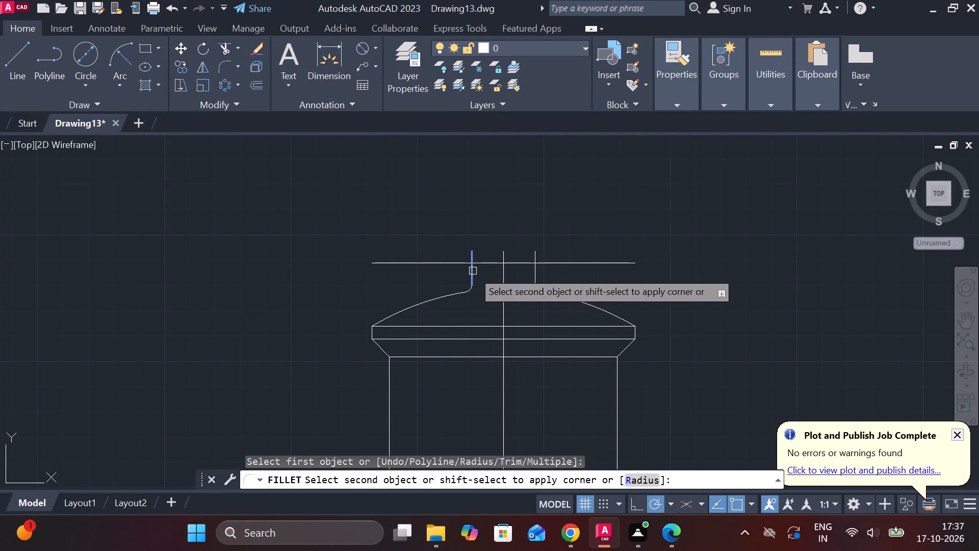
left_click(479, 263)
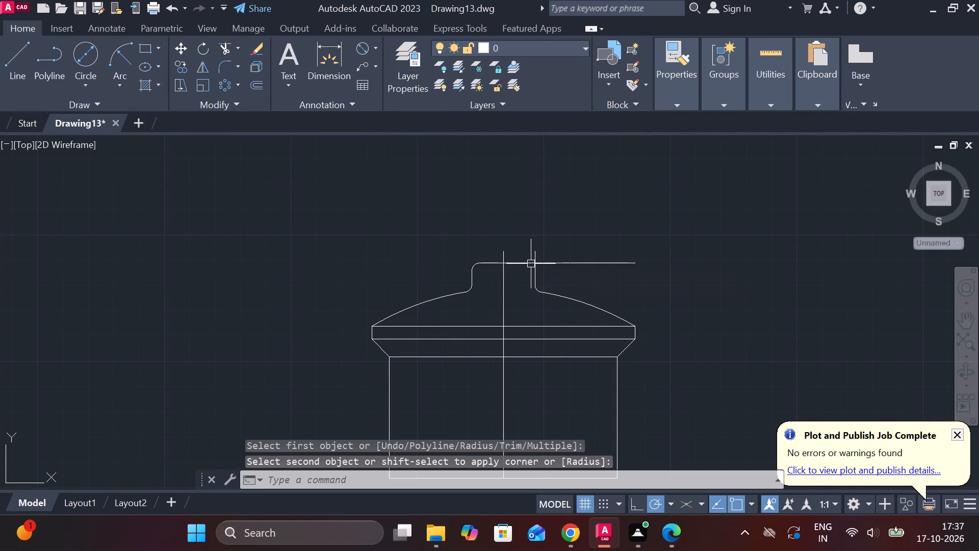
left_click(525, 265)
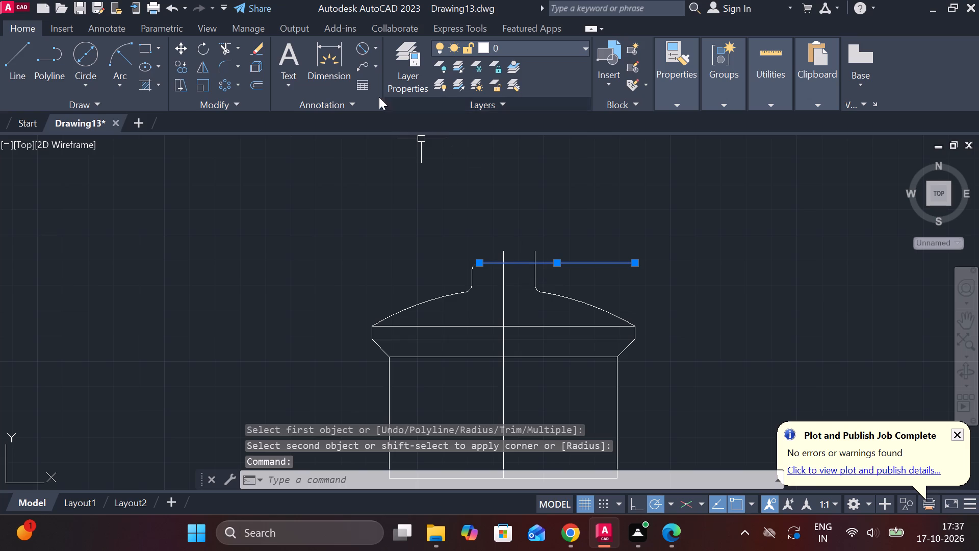
left_click(216, 62)
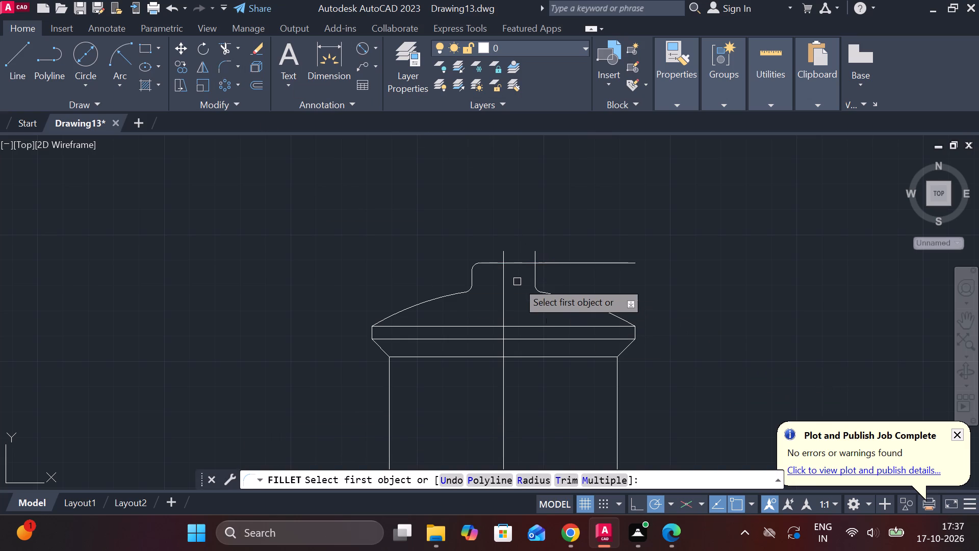
left_click(521, 263)
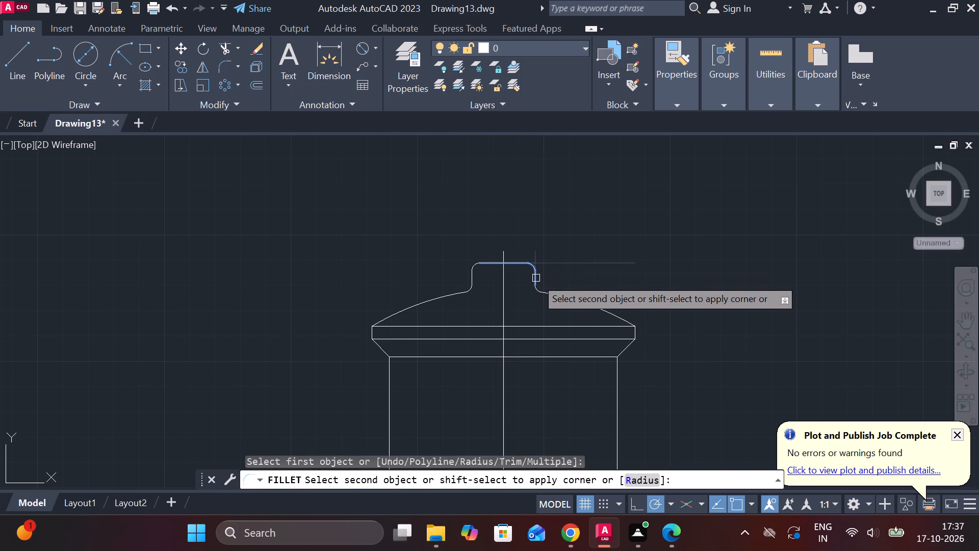
left_click(536, 278)
Copy the fourth part's vertical centre line 5 units to each side.
scroll(671, 303, "down", 1)
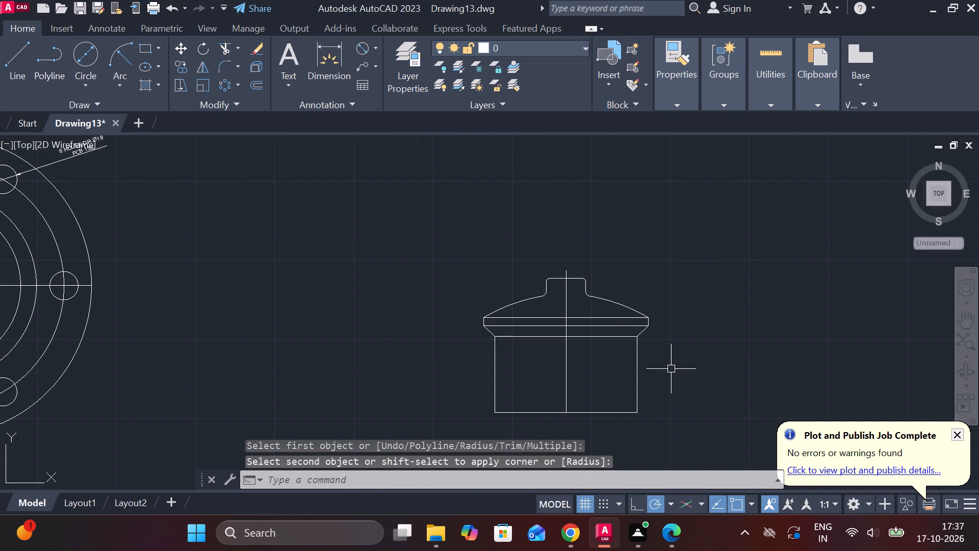
scroll(676, 377, "down", 1)
scroll(676, 377, "up", 2)
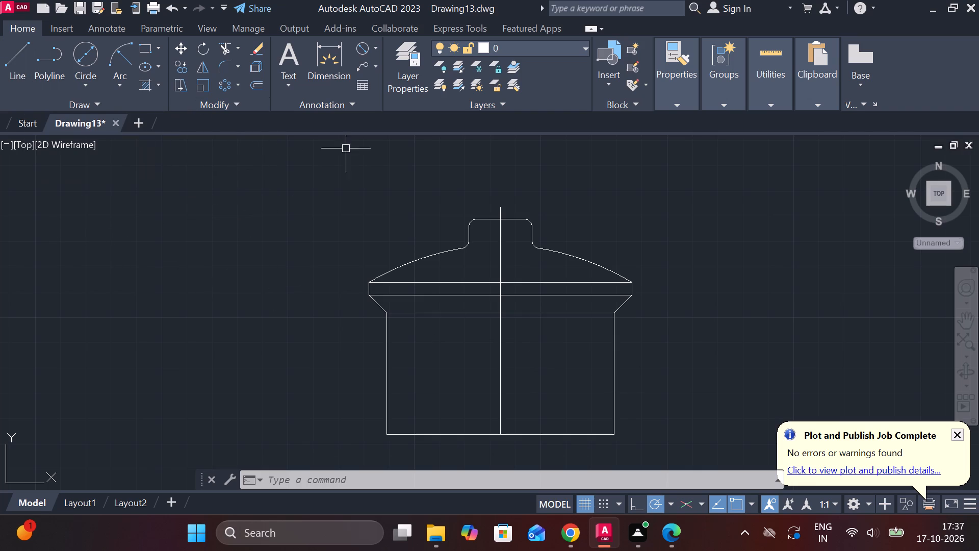
key("Escape")
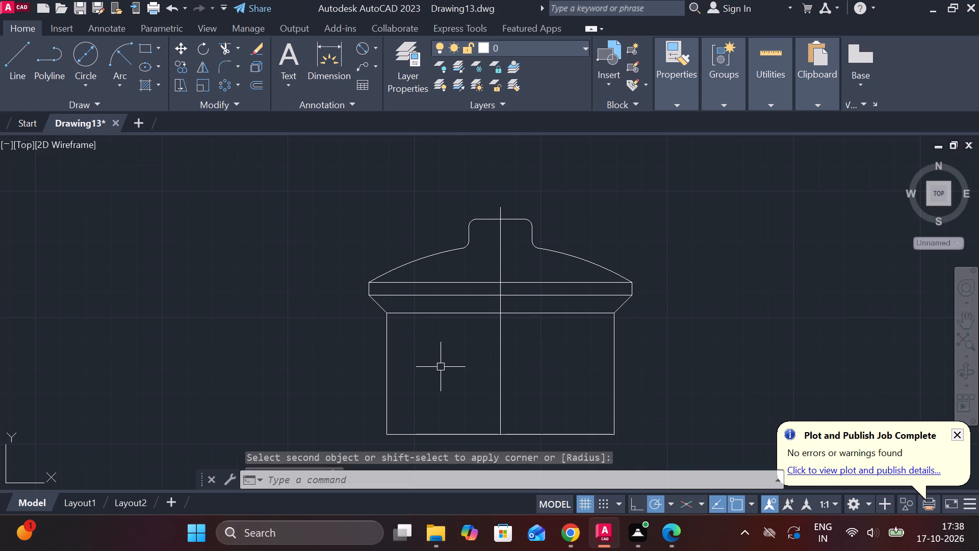
left_click(502, 384)
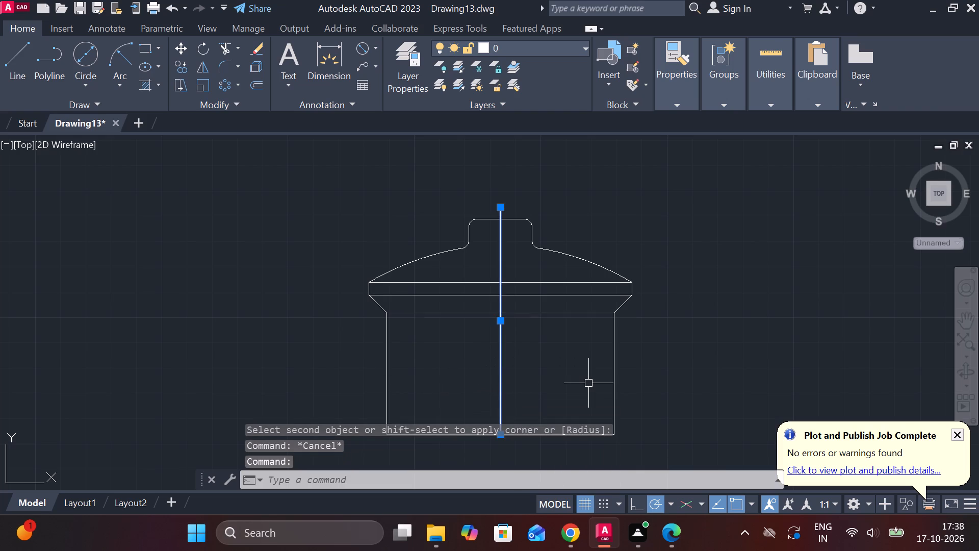
type("CO")
key("Return")
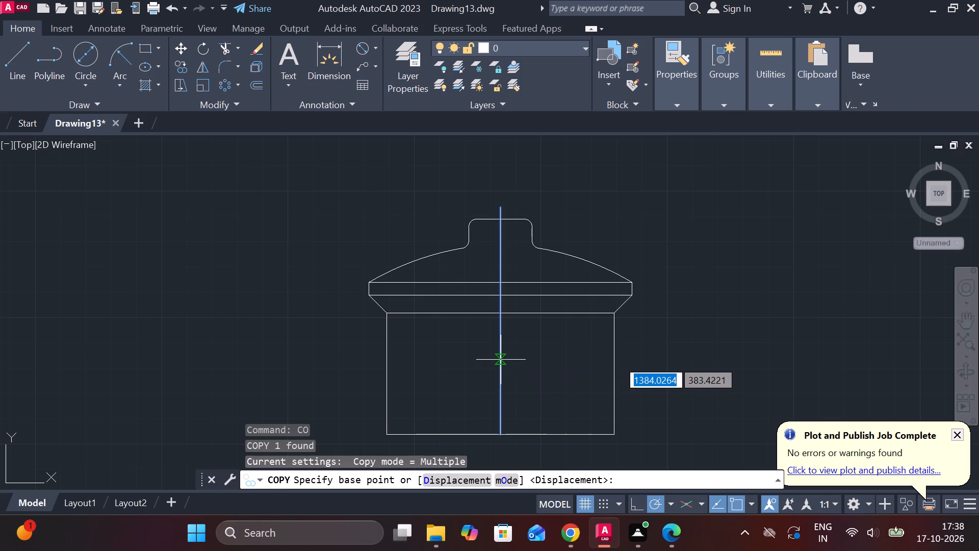
left_click(501, 317)
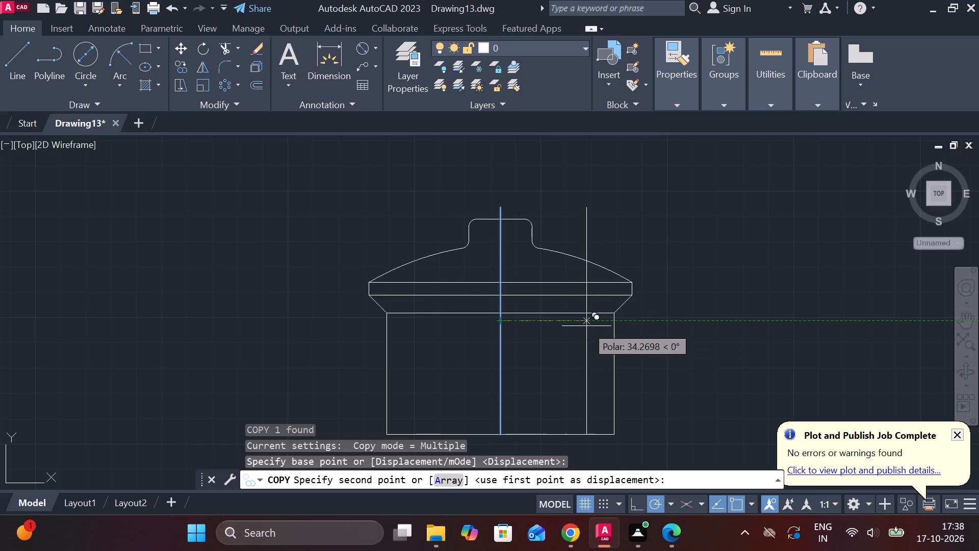
key("5")
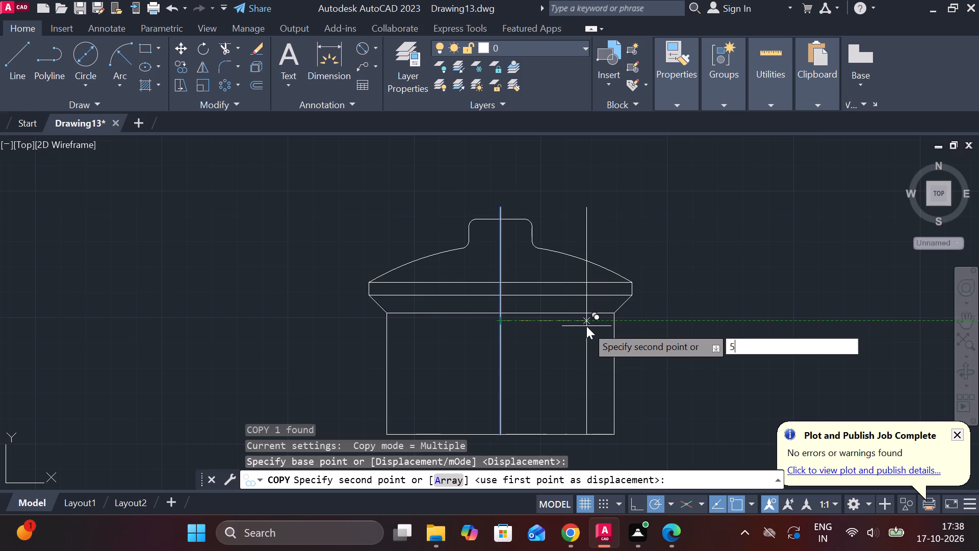
key("Return")
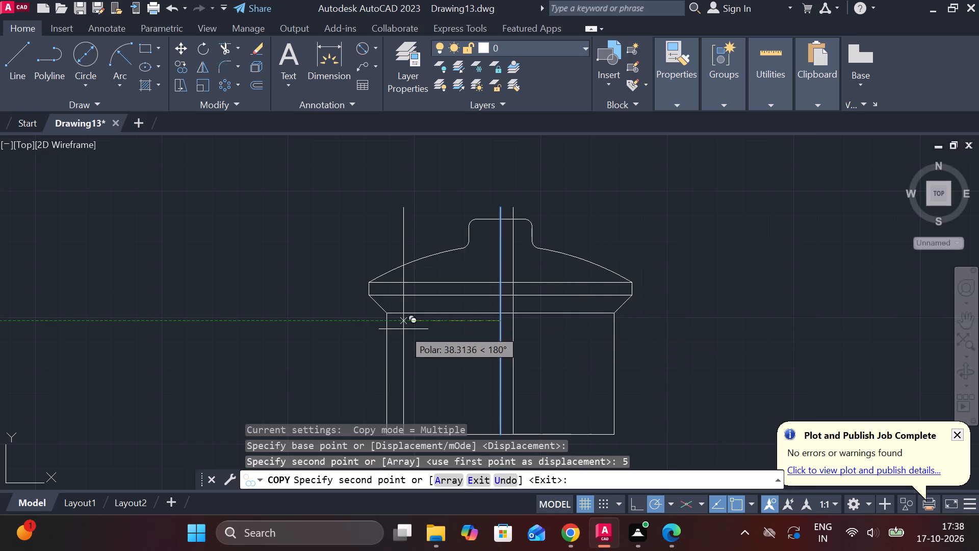
key("5")
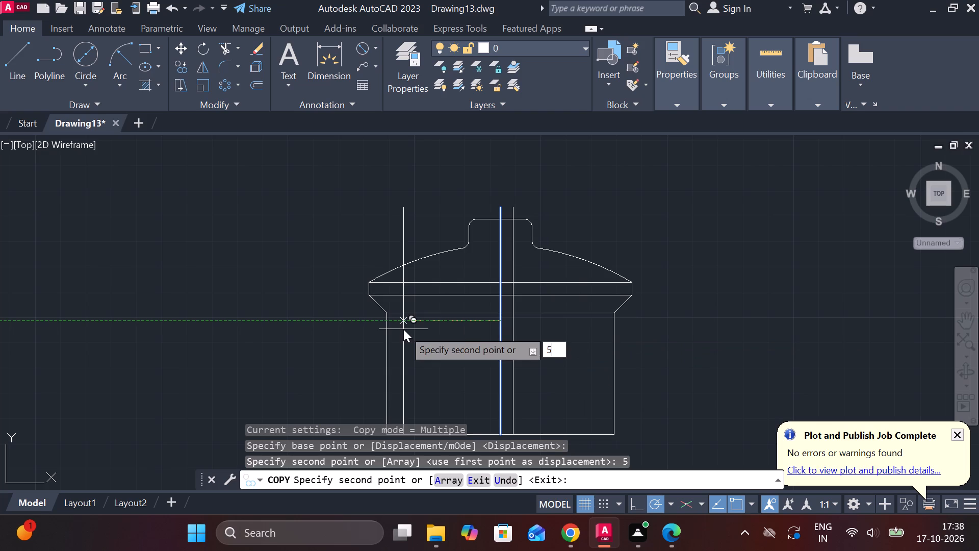
key("Return")
key("Escape")
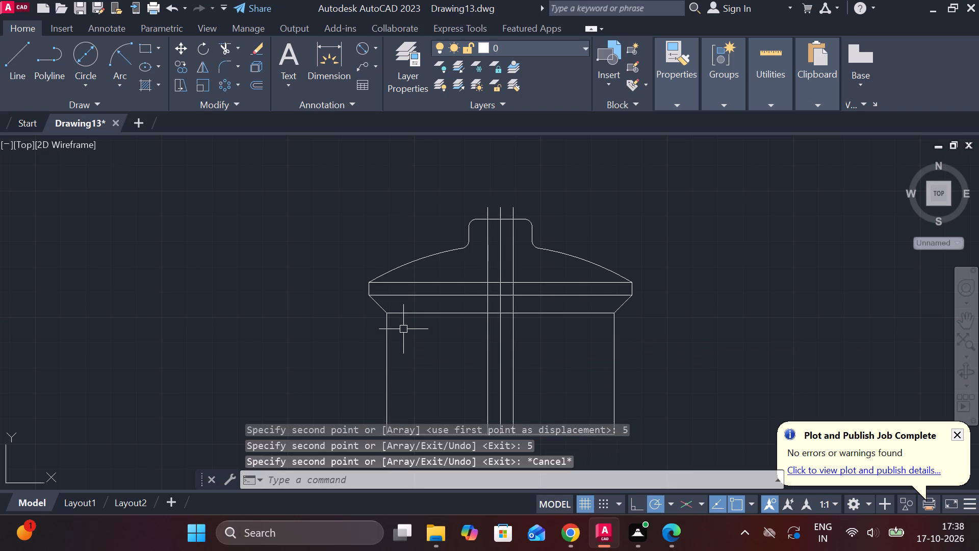
Trim the centre line and its two copies above the top edge of the rectangular body, leaving them only inside the body.
scroll(535, 354, "down", 1)
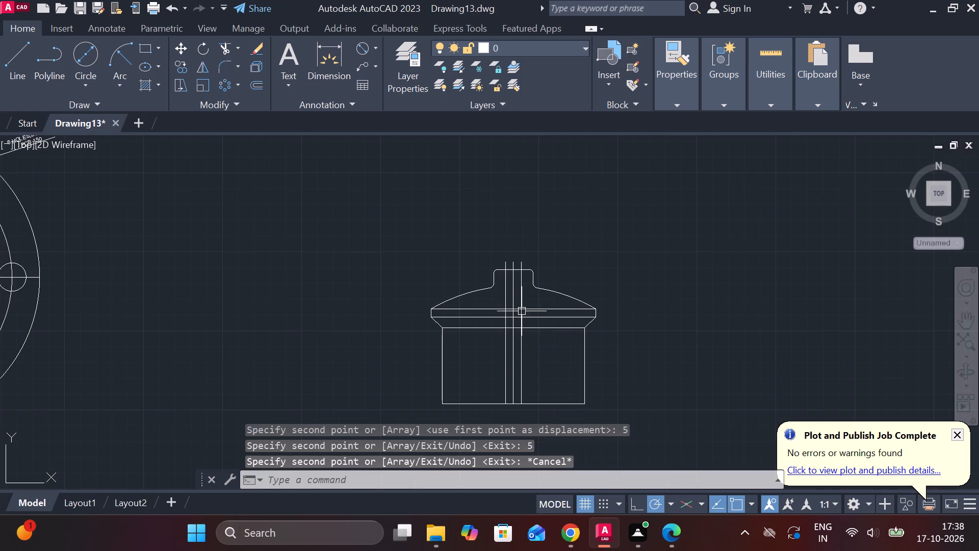
scroll(527, 397, "up", 2)
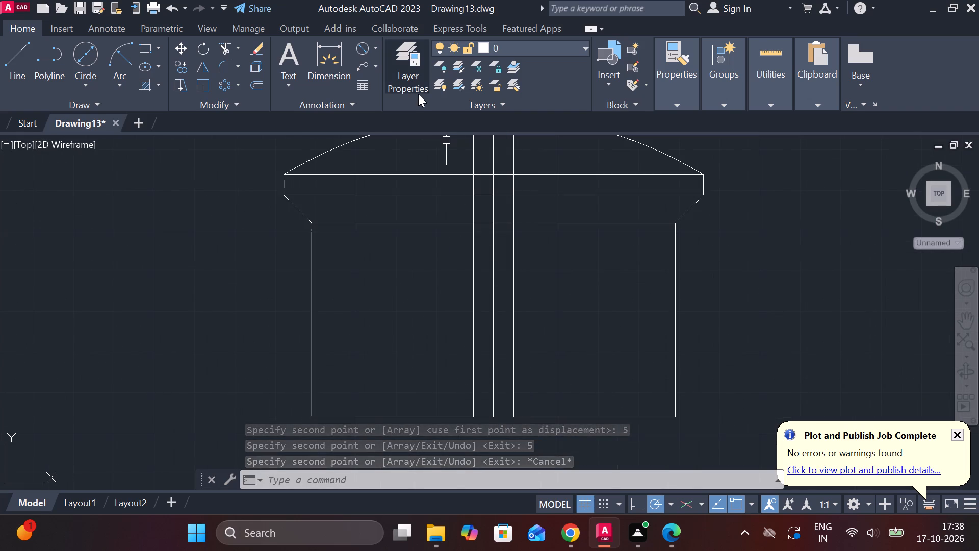
left_click(228, 47)
left_click(471, 146)
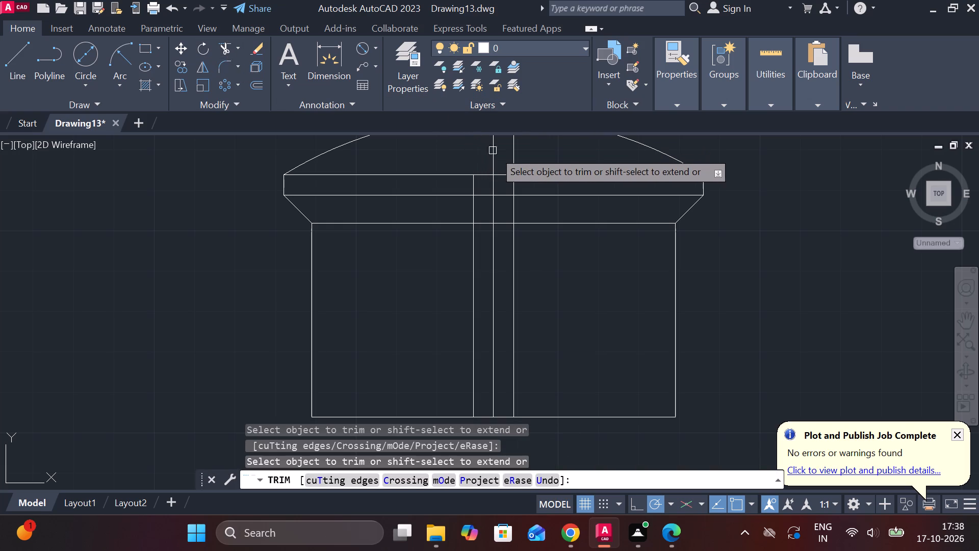
left_click(496, 152)
left_click(511, 153)
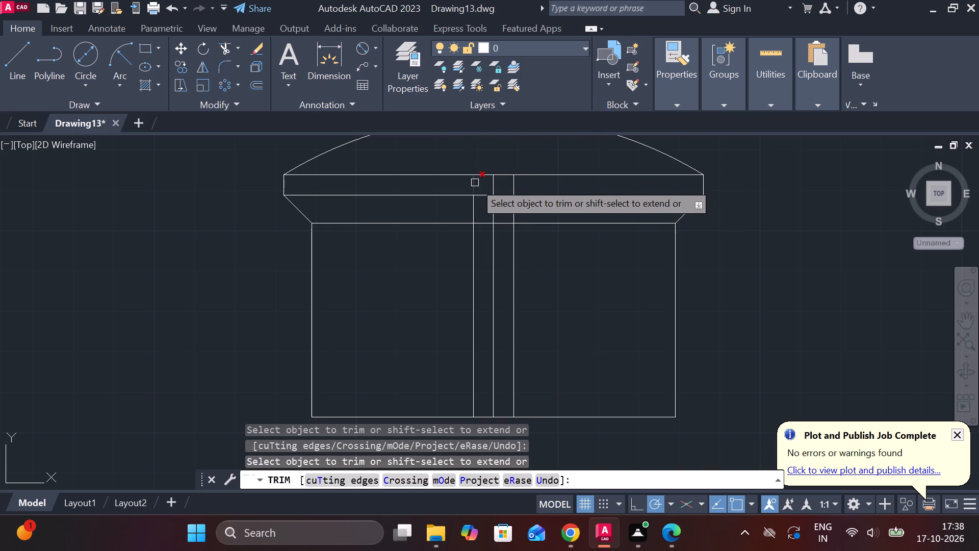
left_click_drag(465, 184, 536, 188)
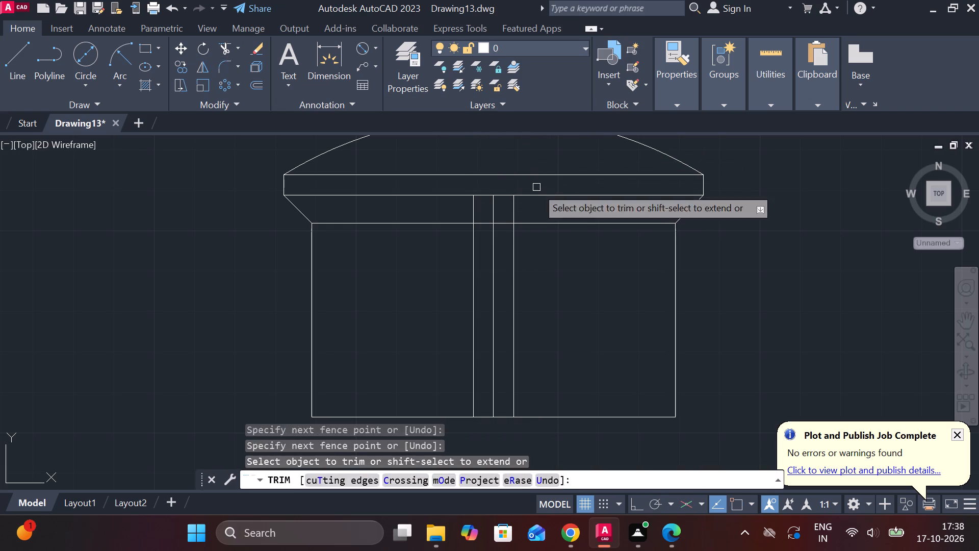
left_click(460, 205)
left_click_drag(461, 206, 550, 208)
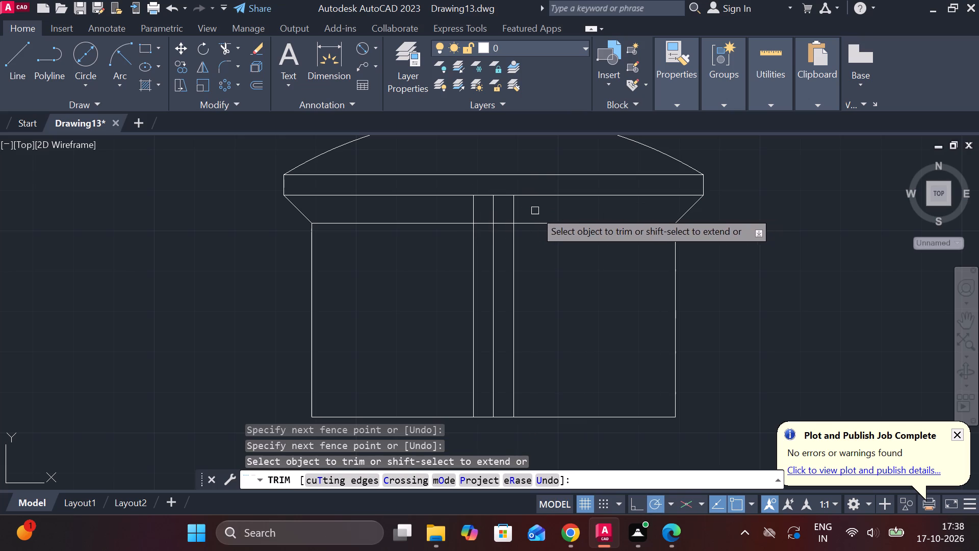
left_click(535, 211)
left_click_drag(535, 211, 443, 211)
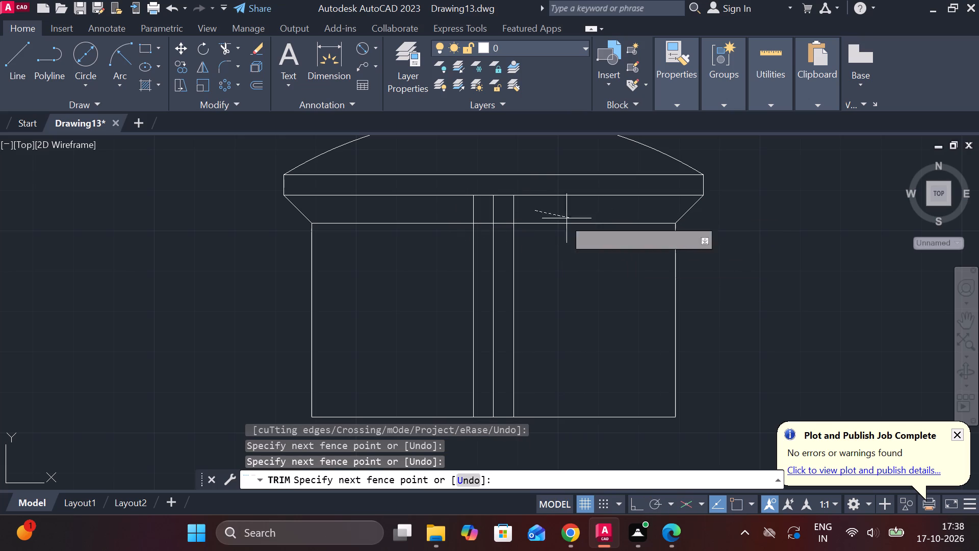
left_click(396, 210)
scroll(673, 215, "down", 1)
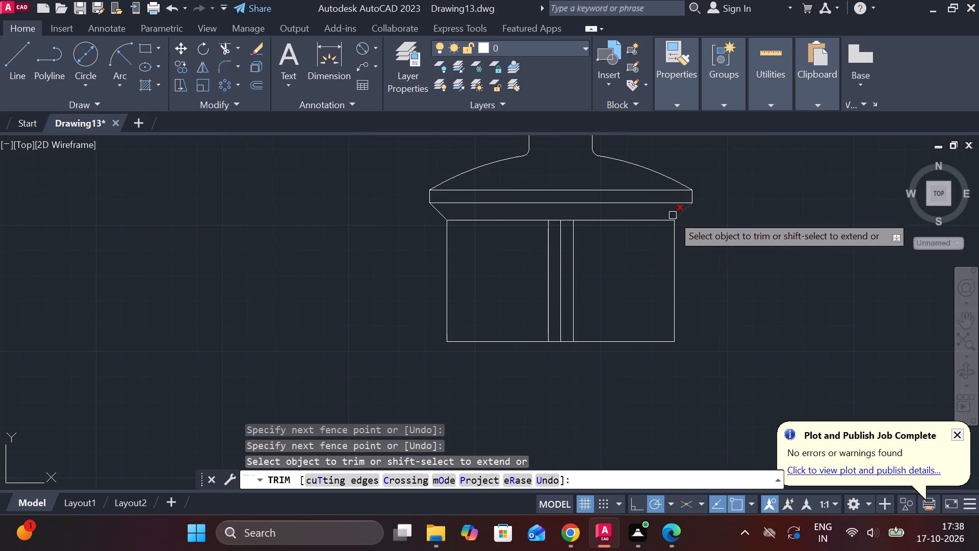
scroll(631, 144, "down", 6)
scroll(634, 145, "up", 1)
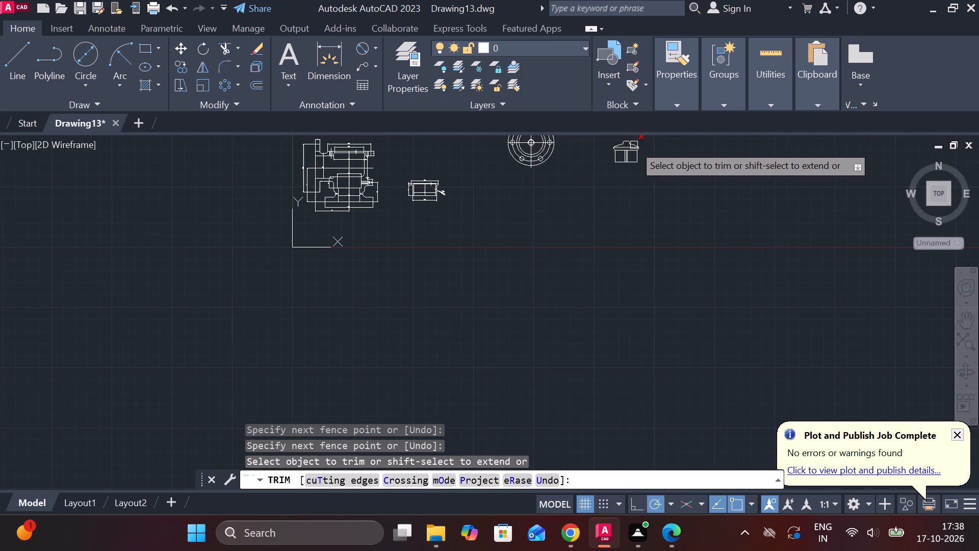
scroll(634, 145, "up", 4)
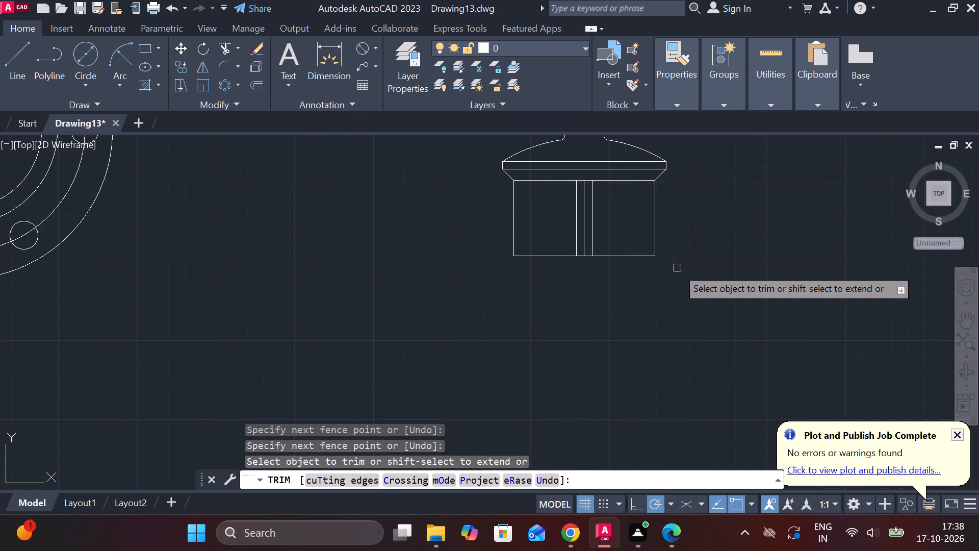
key("Escape")
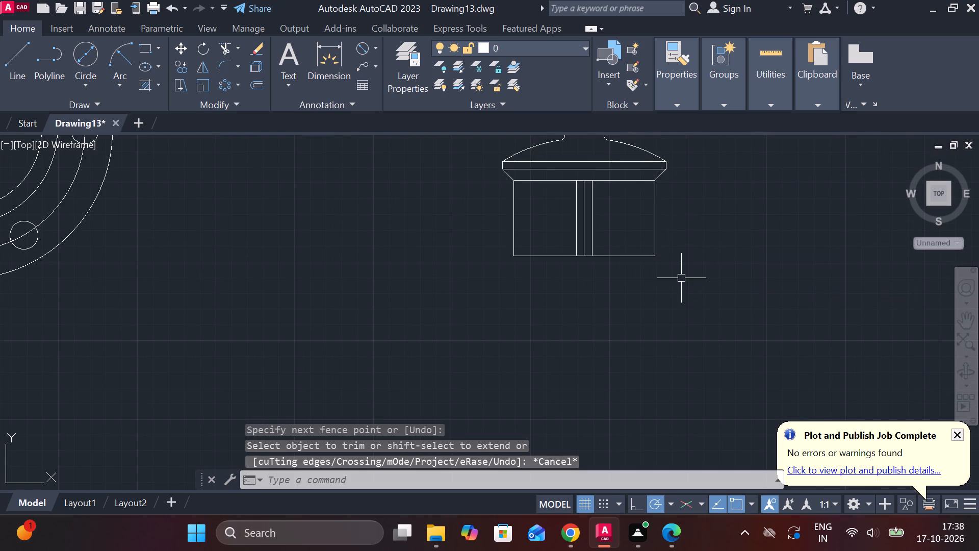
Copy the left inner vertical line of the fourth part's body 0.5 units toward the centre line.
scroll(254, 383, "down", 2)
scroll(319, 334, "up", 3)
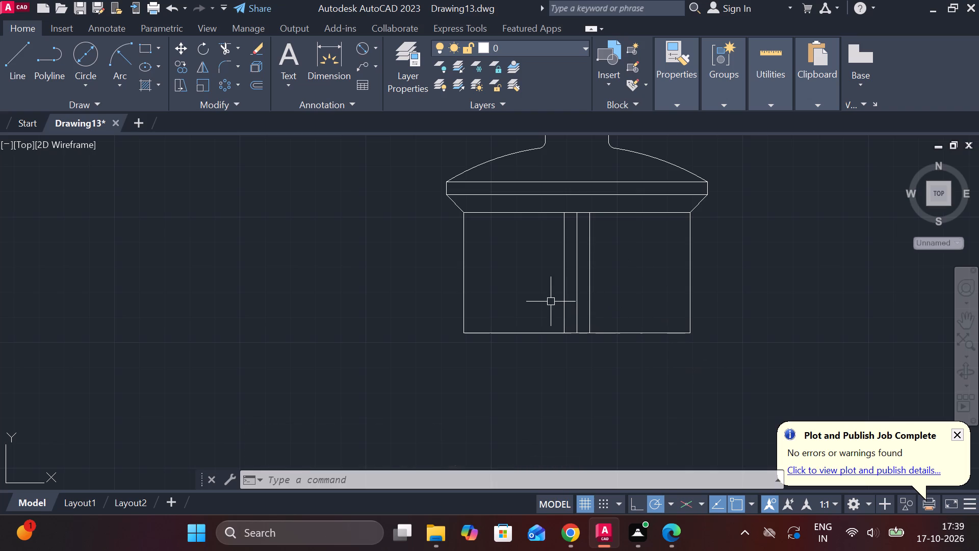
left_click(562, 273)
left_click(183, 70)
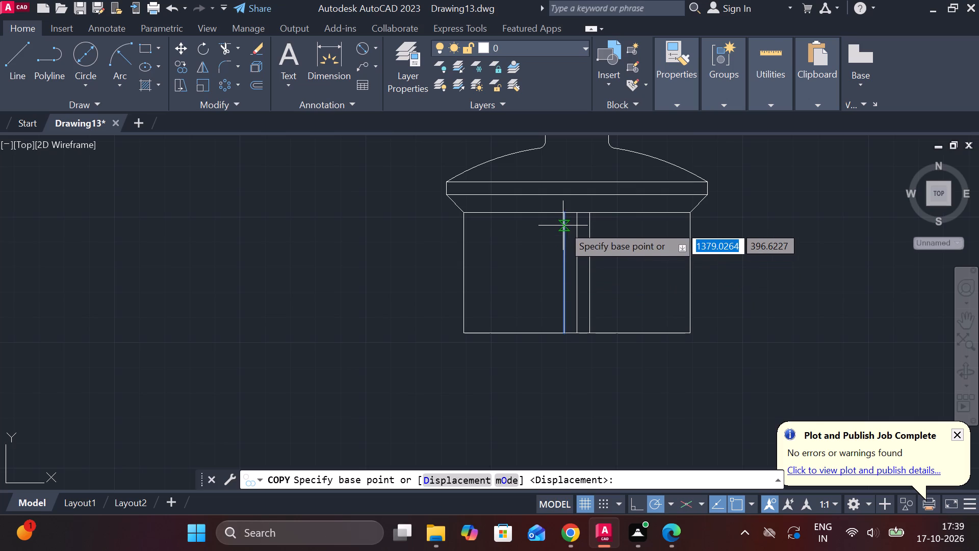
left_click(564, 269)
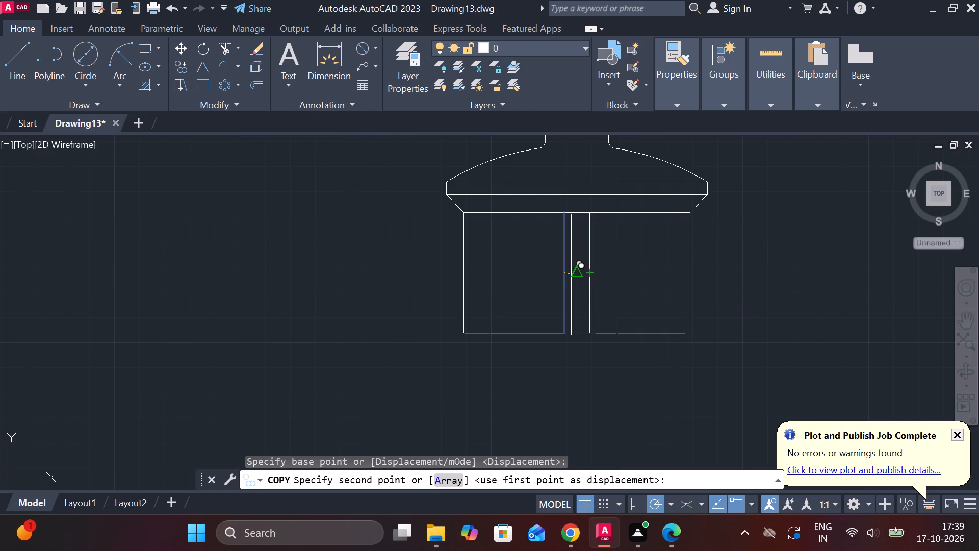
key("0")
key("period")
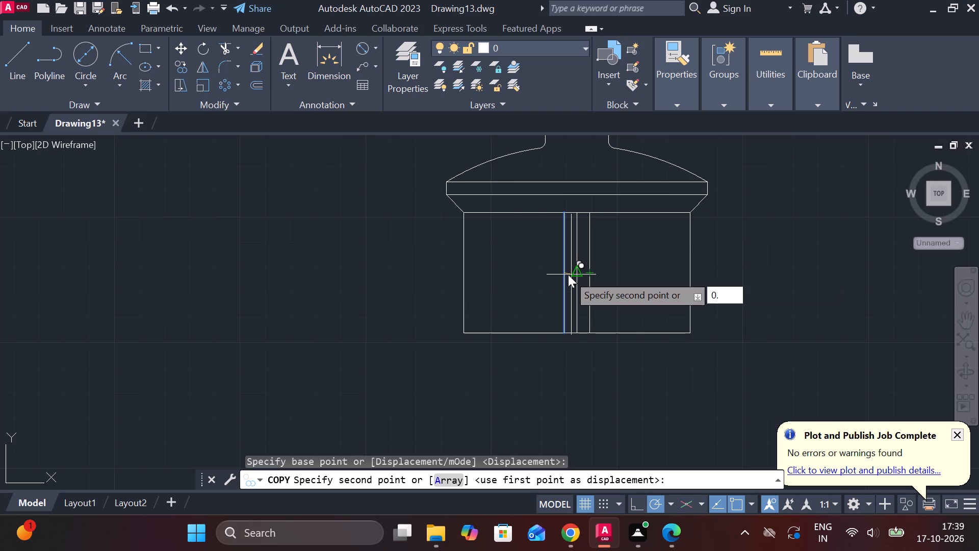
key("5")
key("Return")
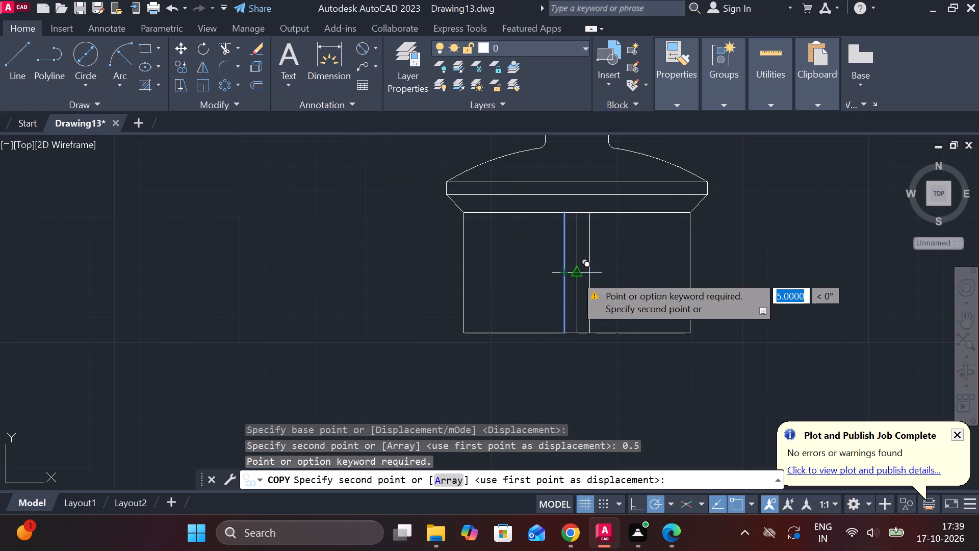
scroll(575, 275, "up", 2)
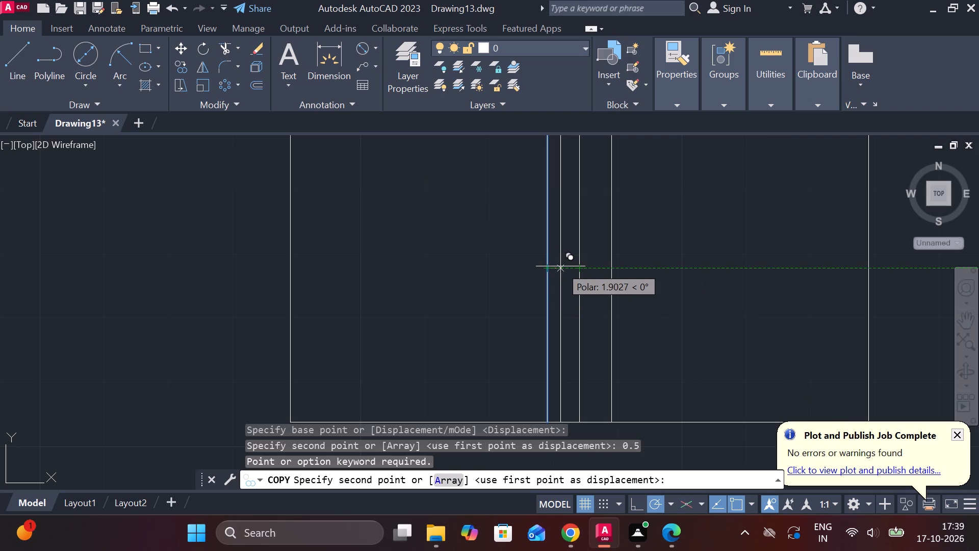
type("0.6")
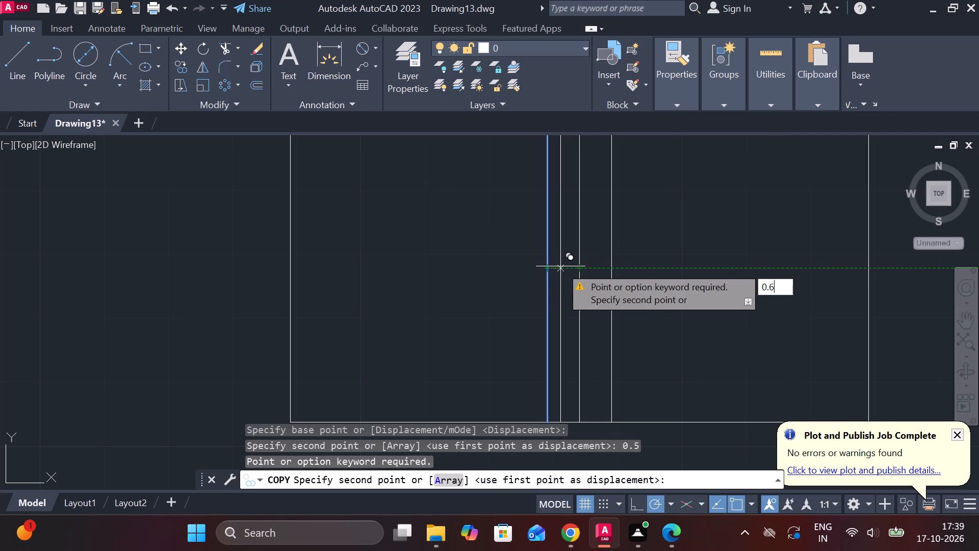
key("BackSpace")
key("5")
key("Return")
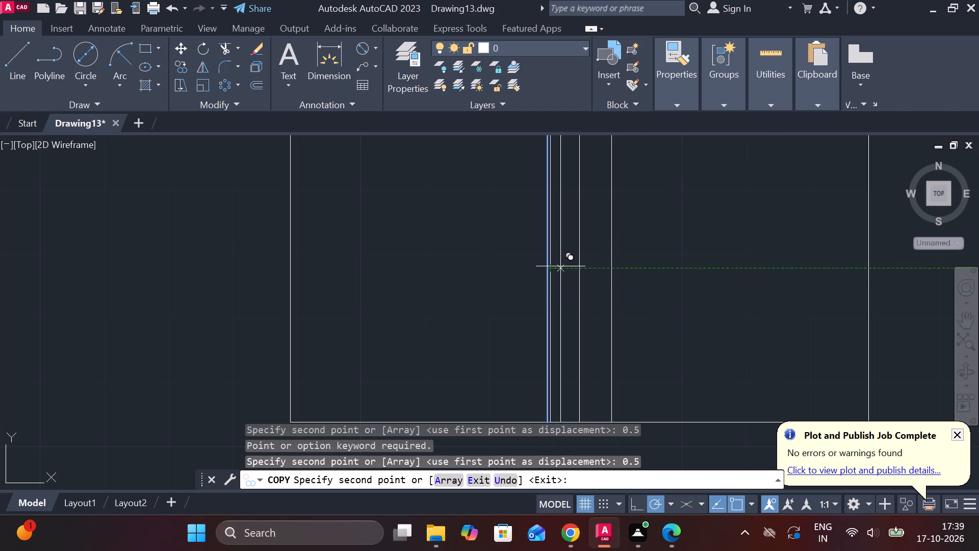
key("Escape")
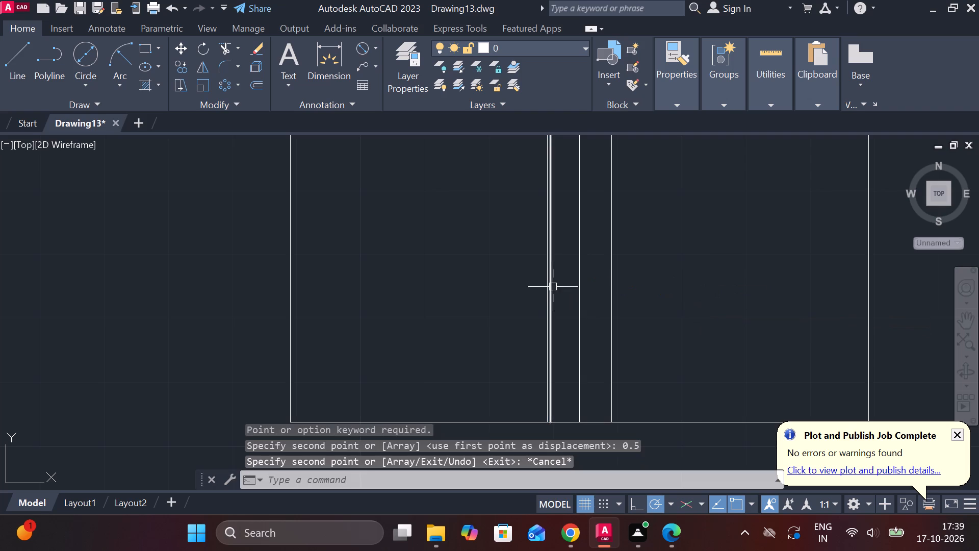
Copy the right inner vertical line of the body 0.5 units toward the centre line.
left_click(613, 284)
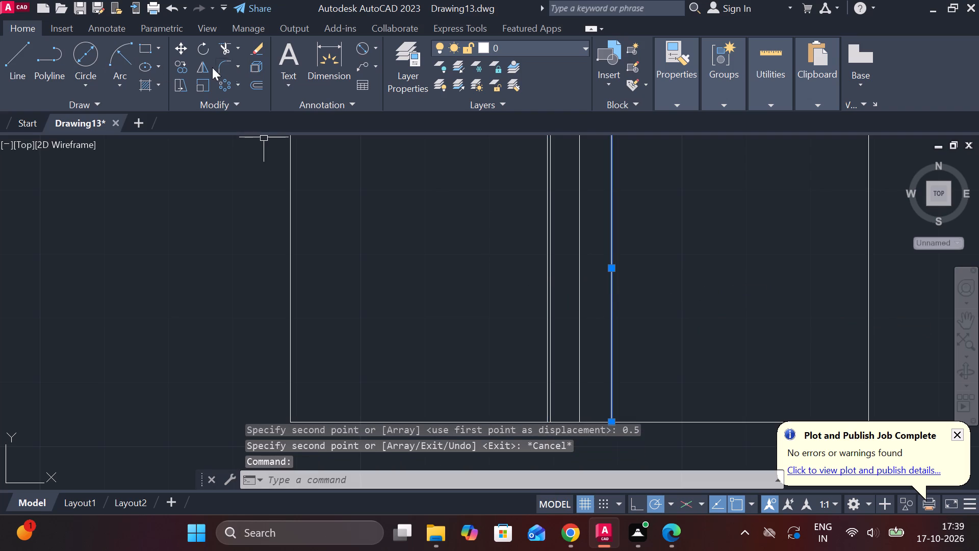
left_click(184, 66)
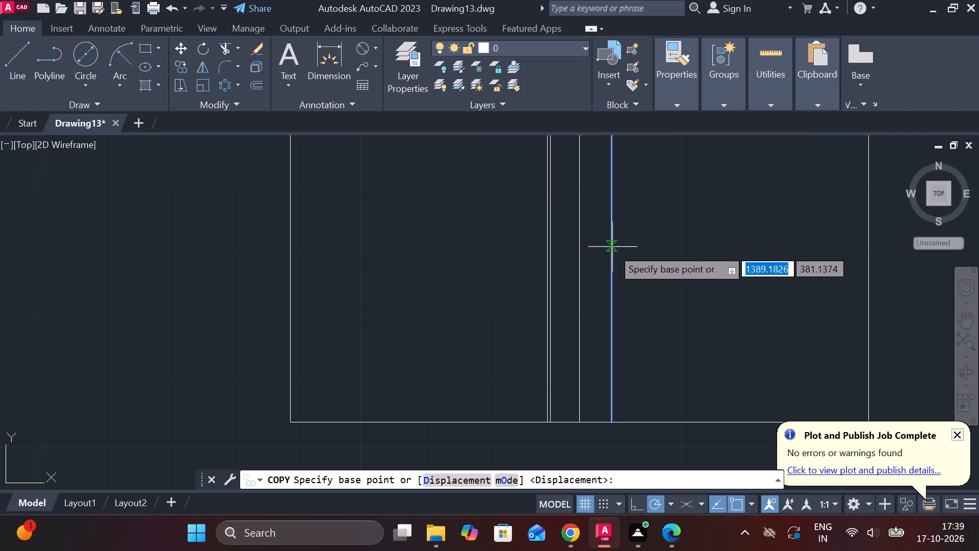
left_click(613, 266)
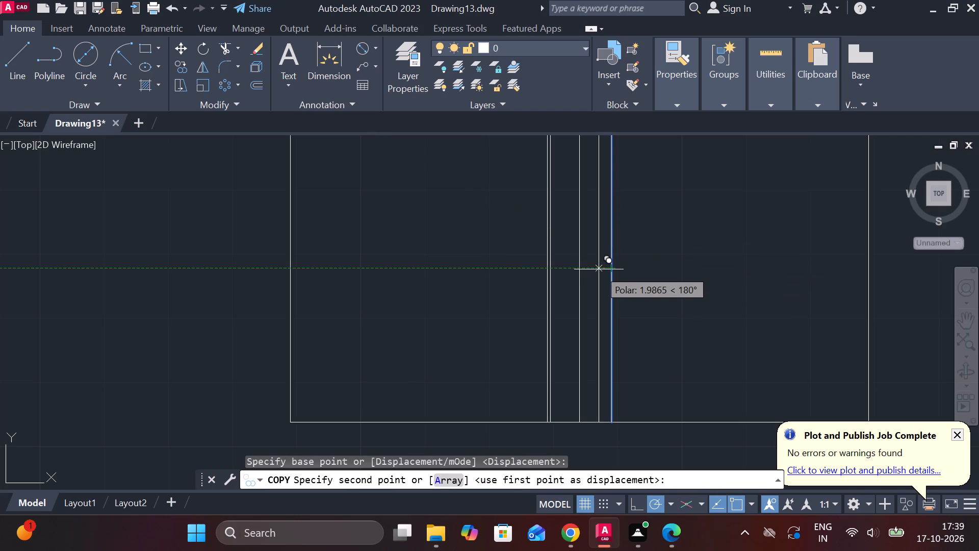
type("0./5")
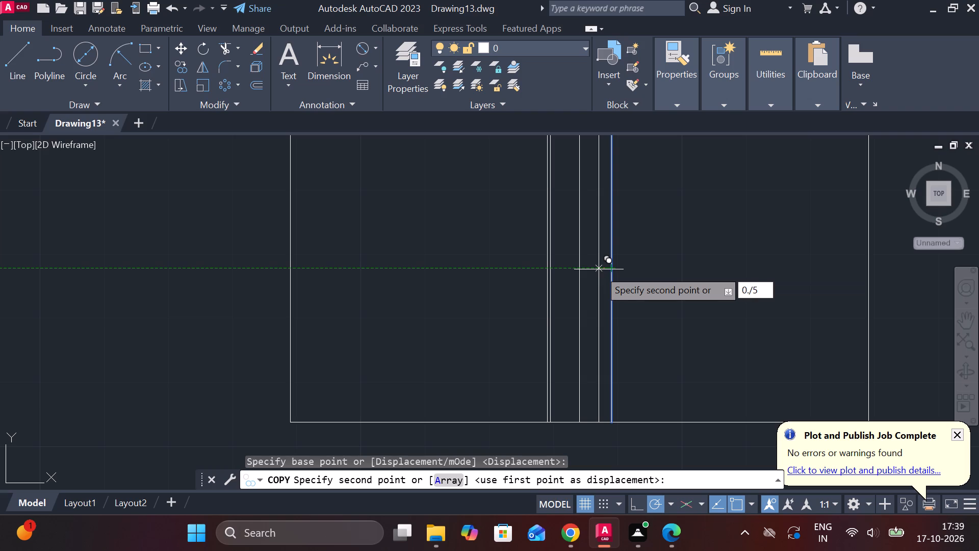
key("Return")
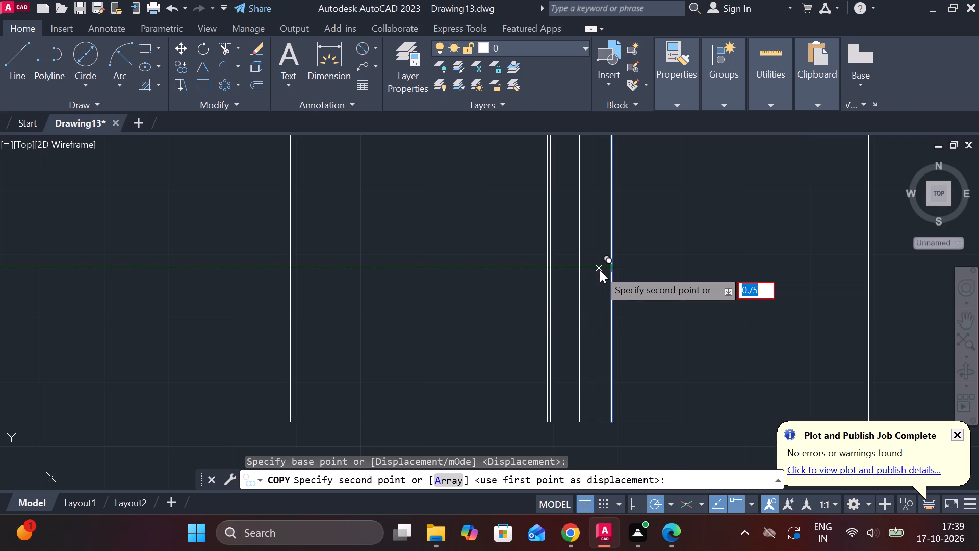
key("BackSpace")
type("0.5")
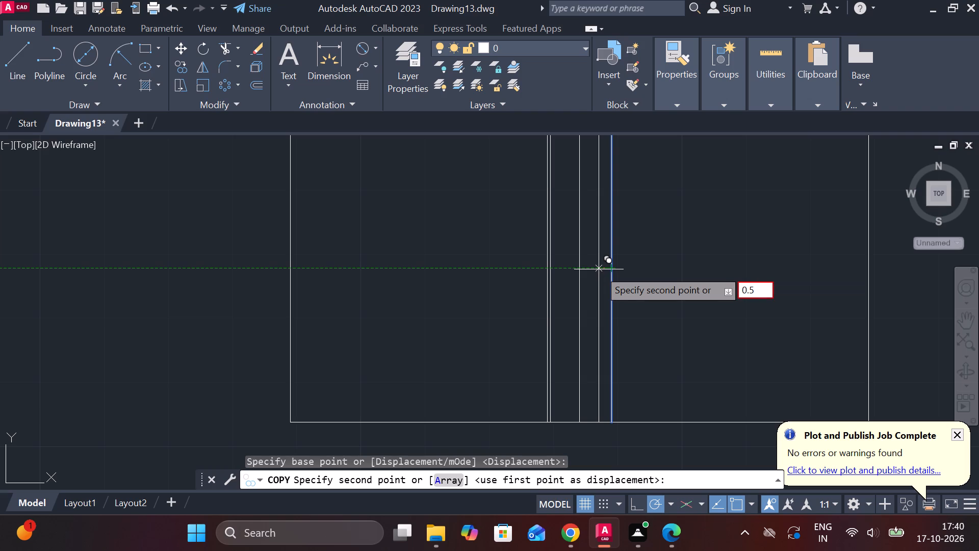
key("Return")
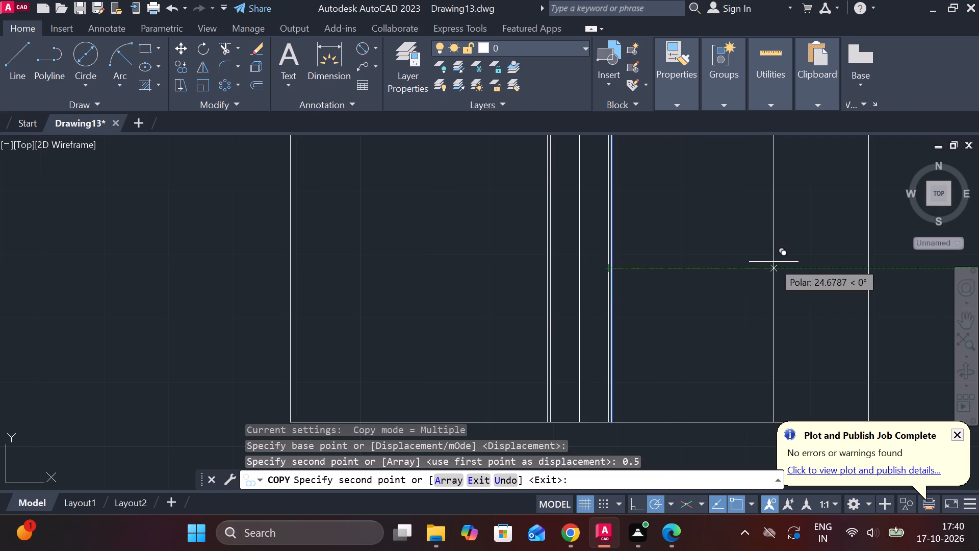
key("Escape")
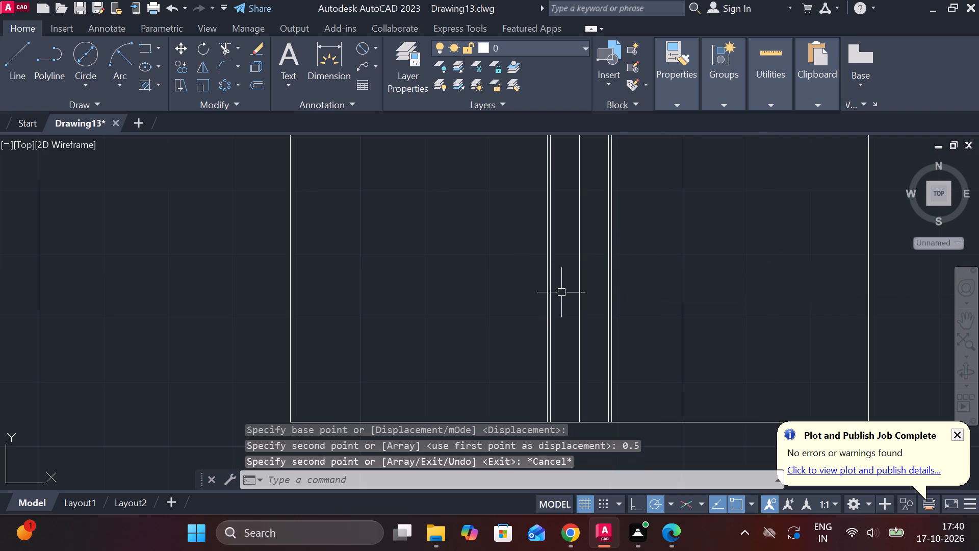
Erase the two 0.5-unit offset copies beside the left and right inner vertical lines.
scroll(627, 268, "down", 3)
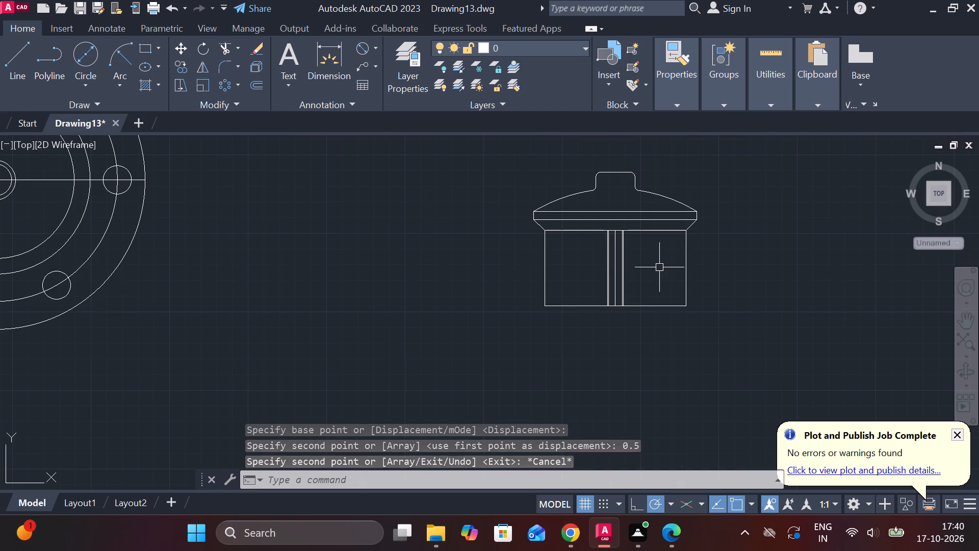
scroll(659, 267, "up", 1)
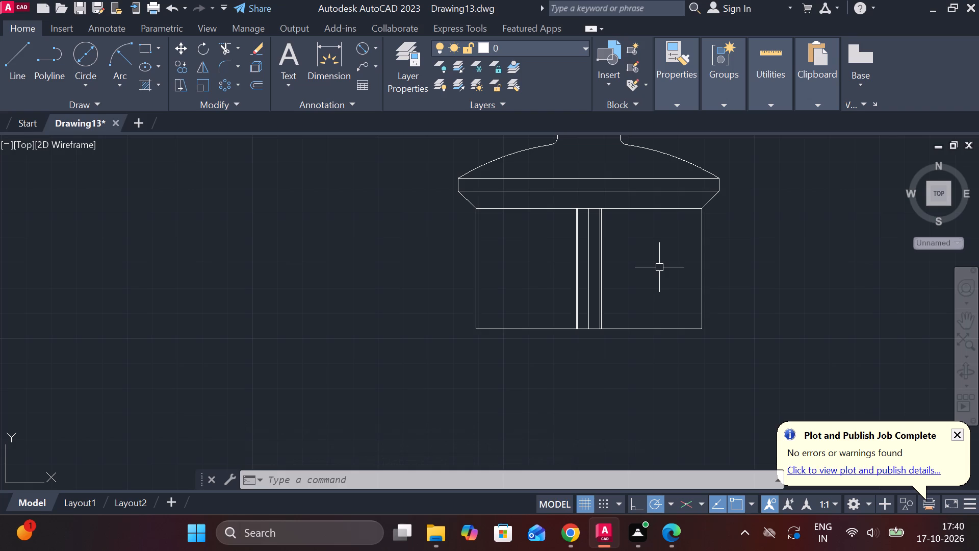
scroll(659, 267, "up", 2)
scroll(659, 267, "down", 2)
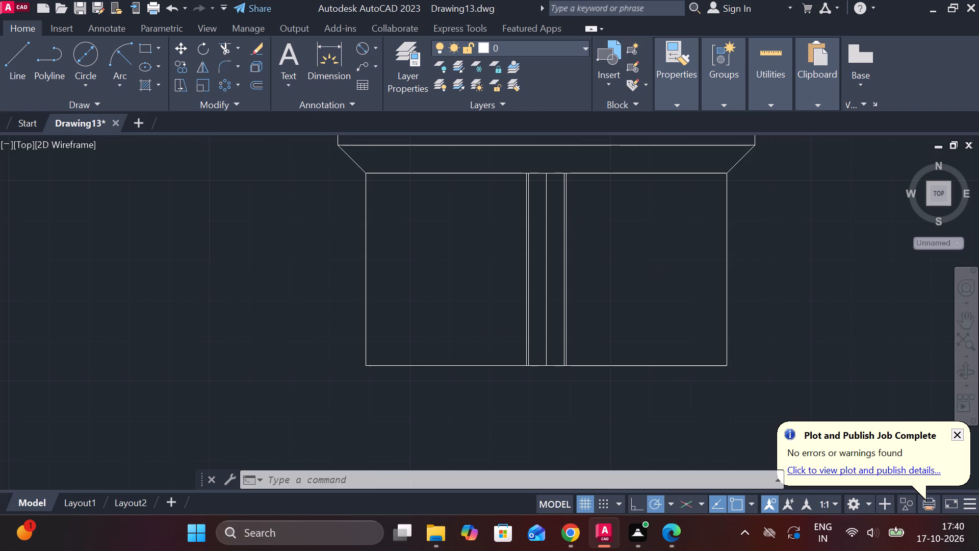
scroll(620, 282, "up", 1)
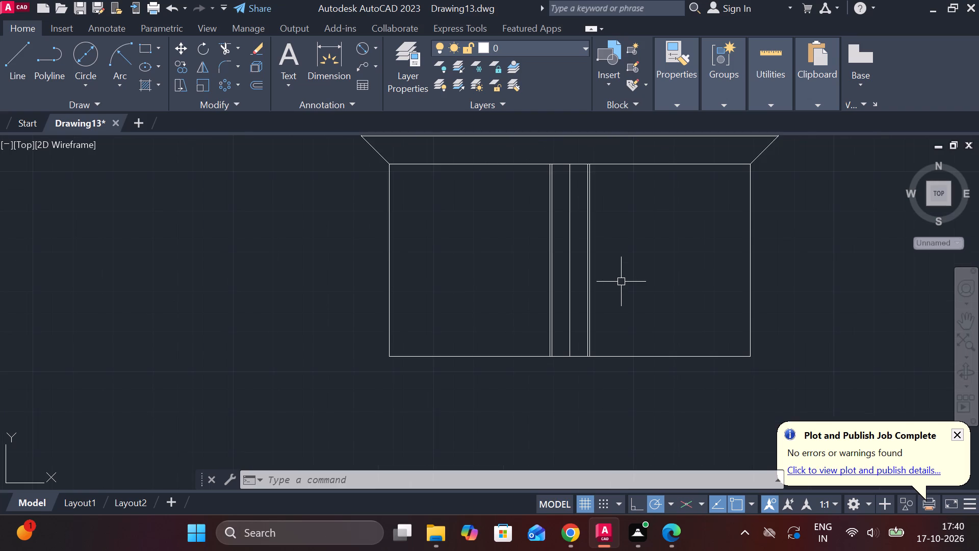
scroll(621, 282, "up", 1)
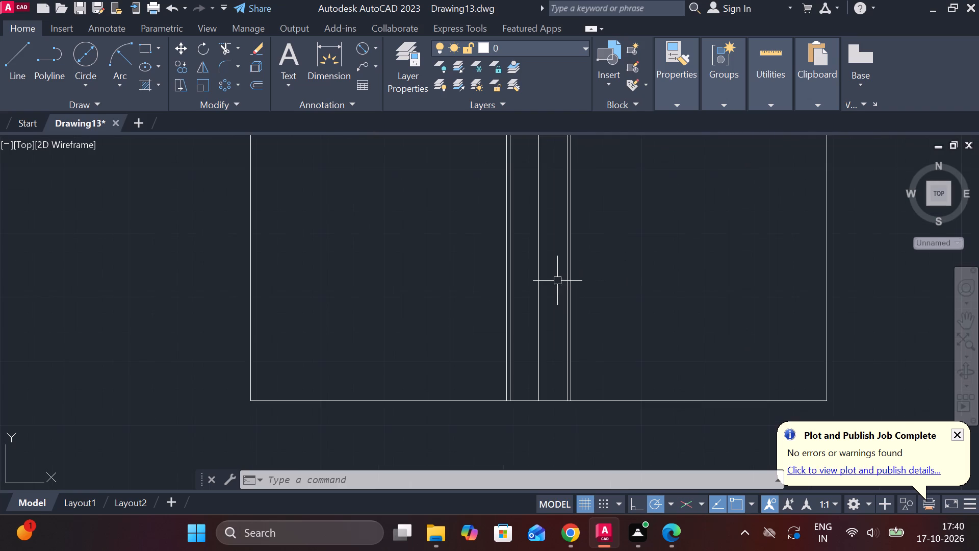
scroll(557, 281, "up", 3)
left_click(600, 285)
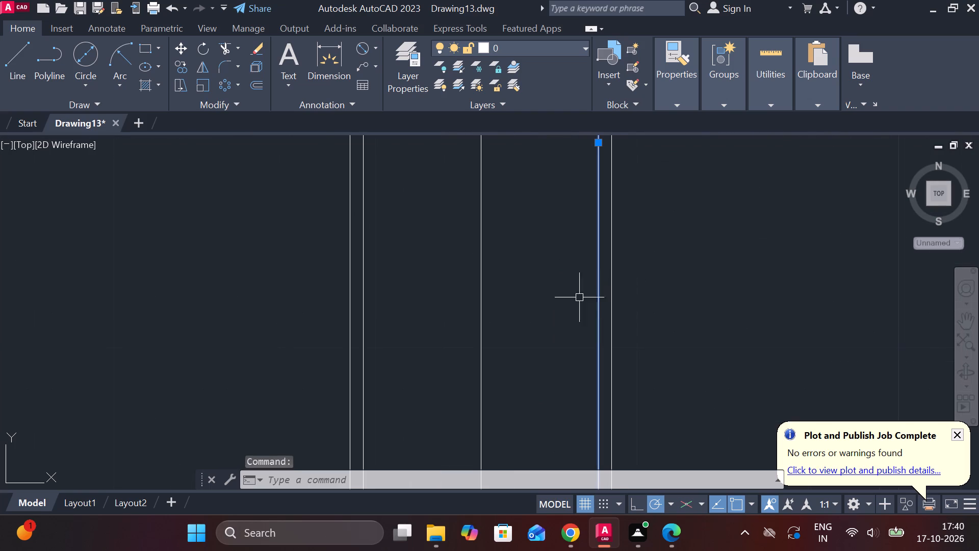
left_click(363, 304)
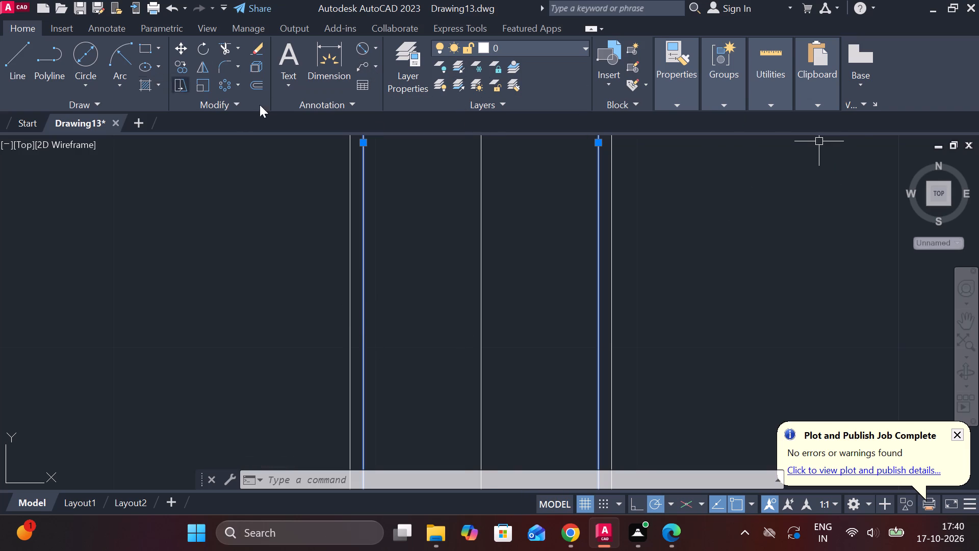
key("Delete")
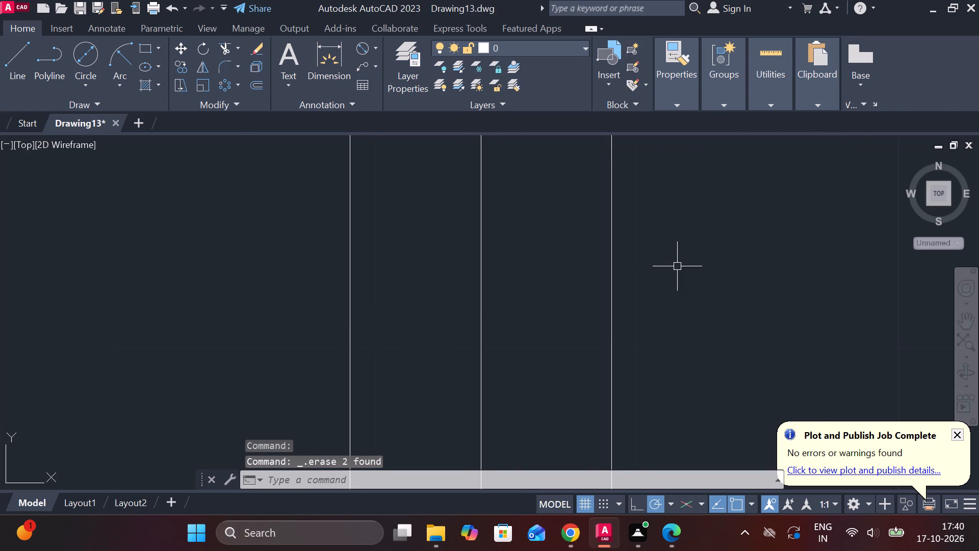
Move the right inner vertical line of the body 1.5 units toward the centre line.
scroll(680, 266, "down", 5)
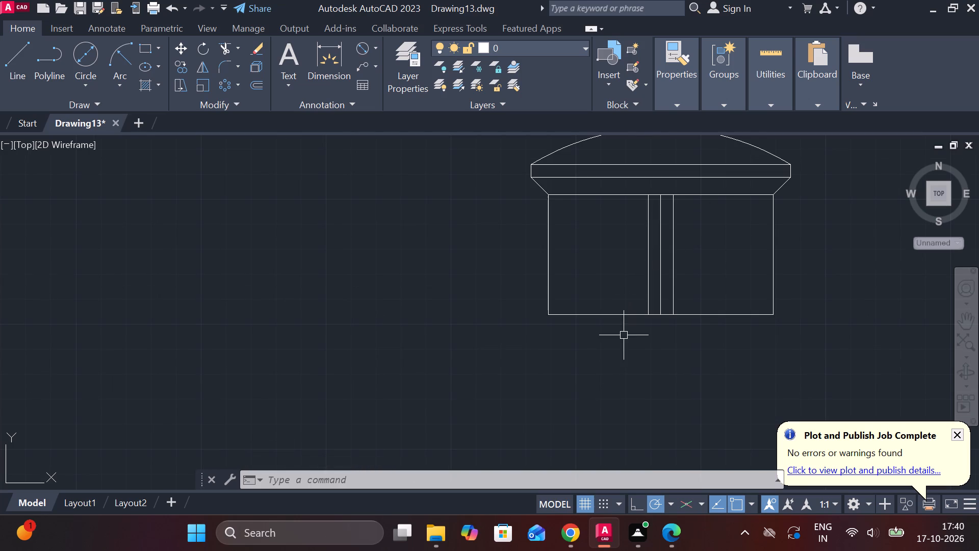
left_click(676, 248)
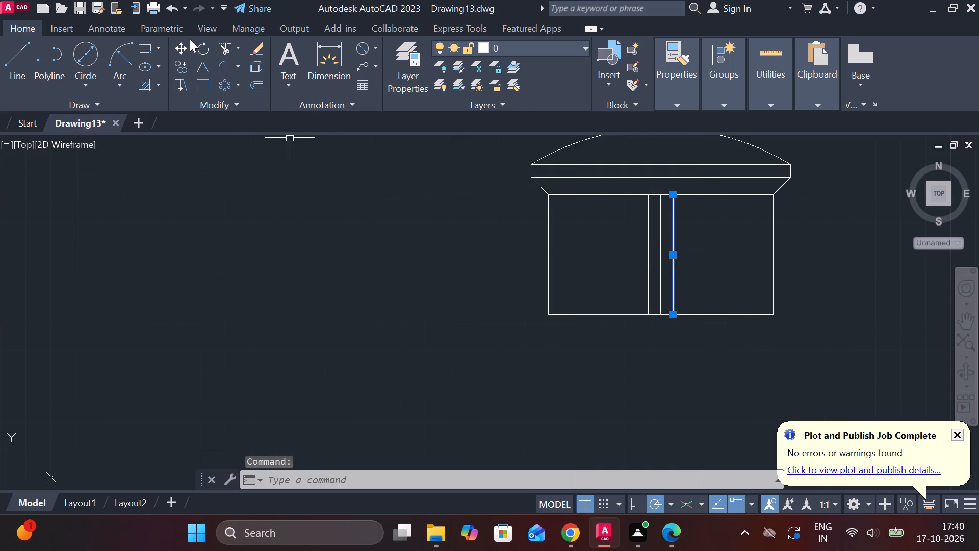
left_click(186, 49)
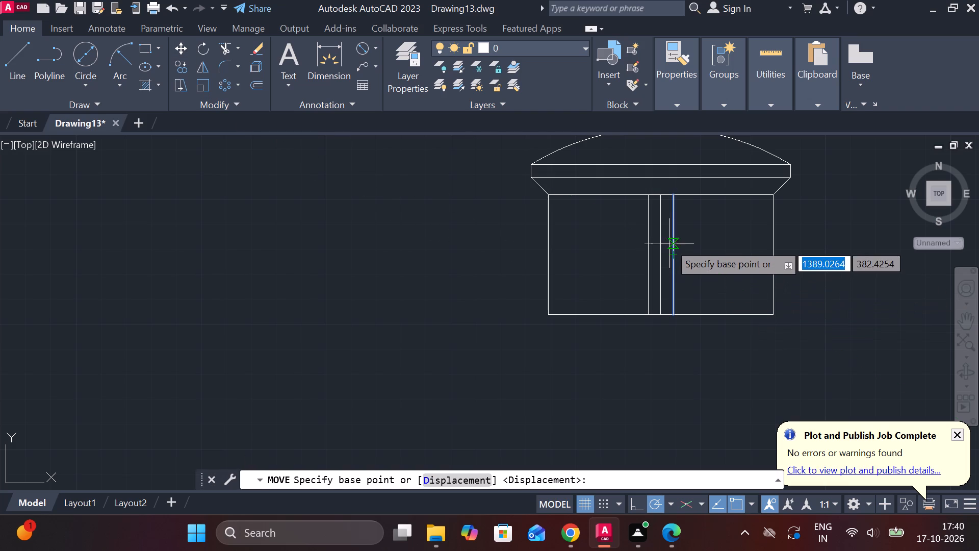
left_click(675, 260)
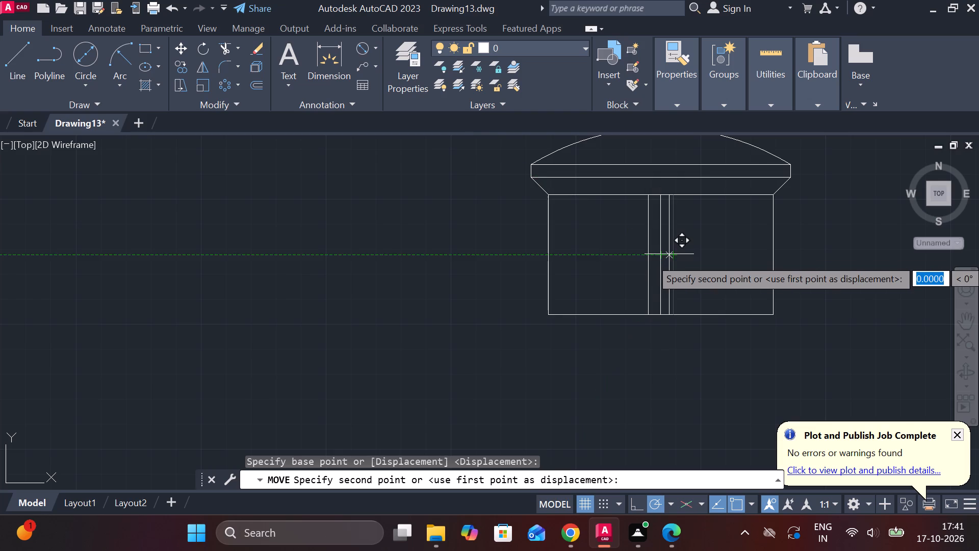
scroll(675, 258, "up", 3)
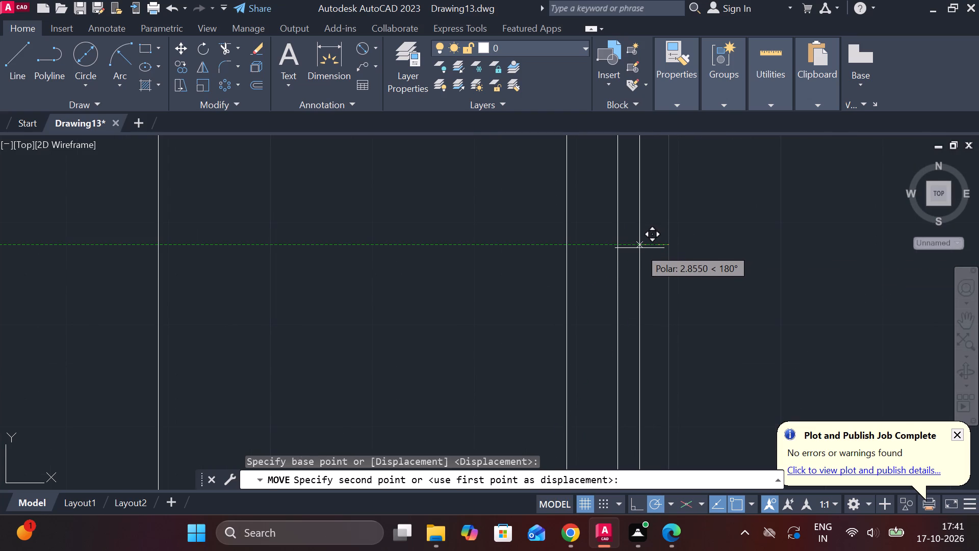
key("1")
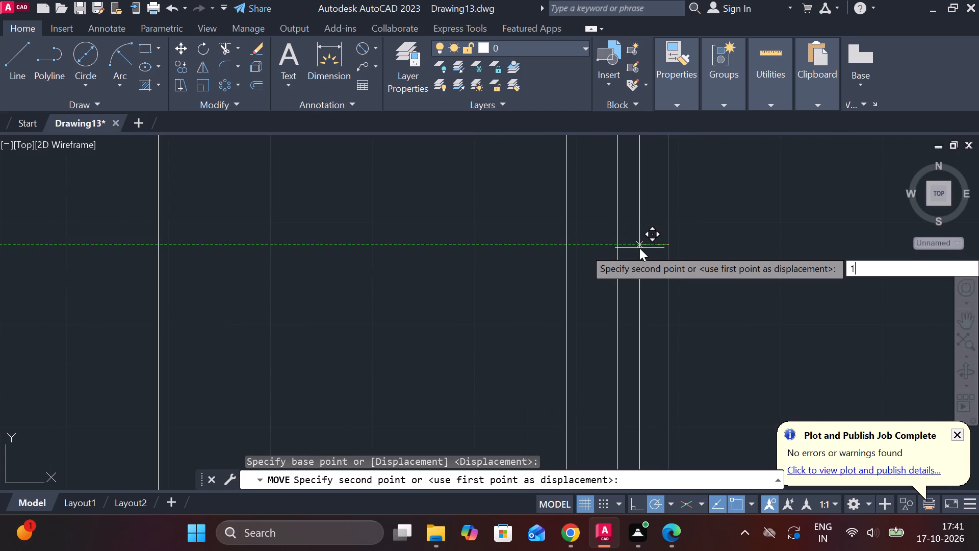
type(".5")
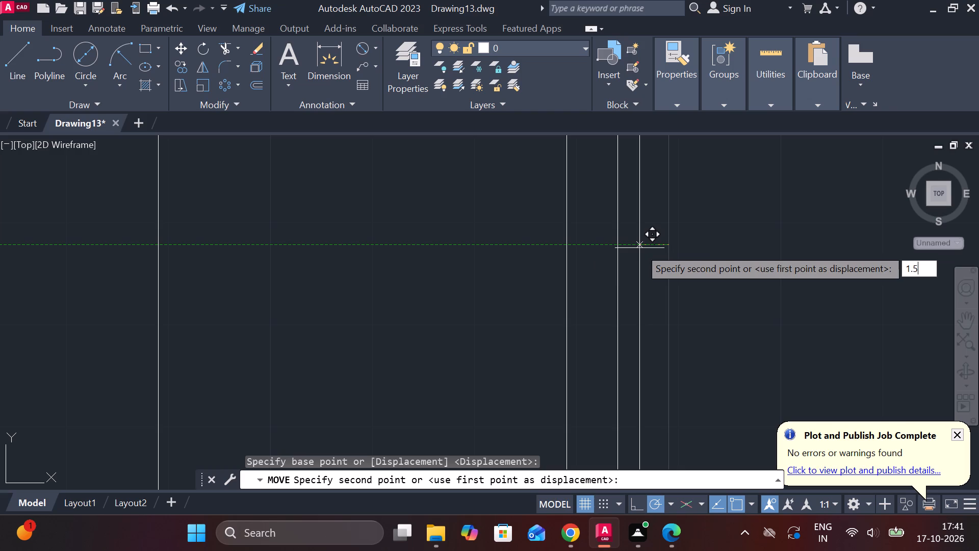
key("Return")
scroll(632, 300, "down", 2)
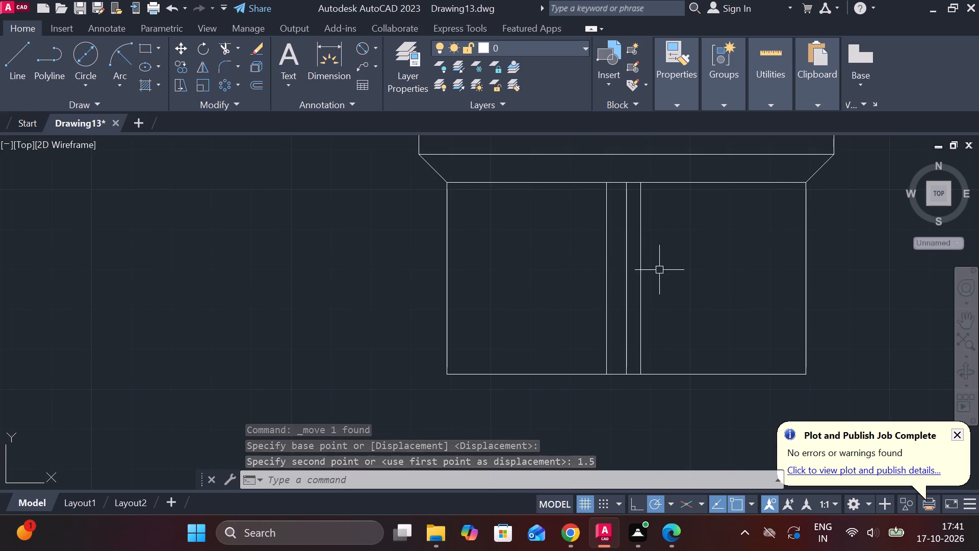
Erase the two inner vertical lines on either side of the centre line in the fourth part's body.
left_click(642, 266)
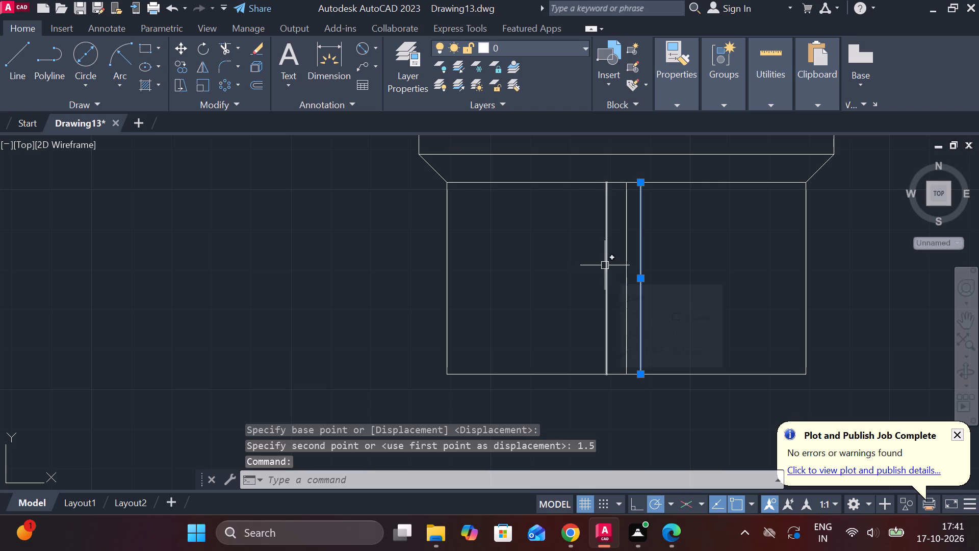
left_click(605, 265)
key("Delete")
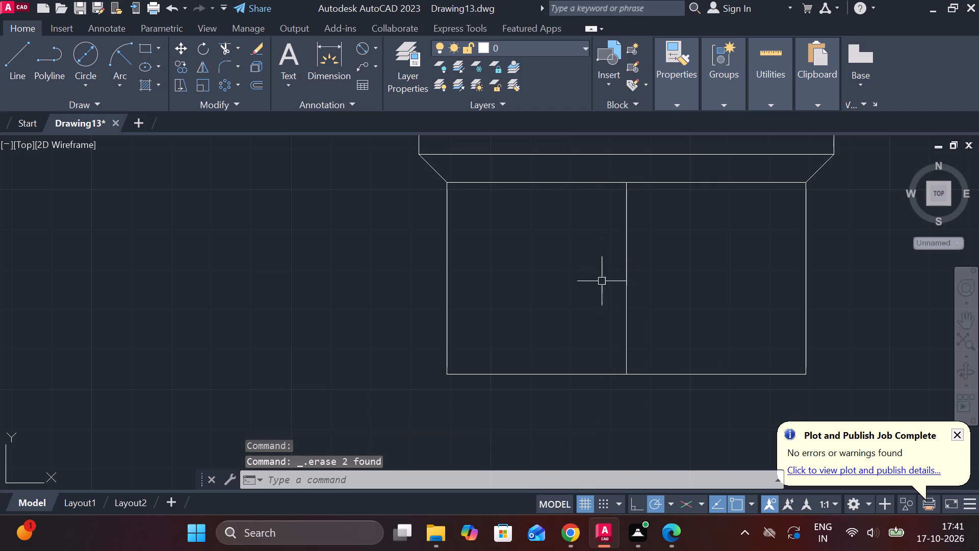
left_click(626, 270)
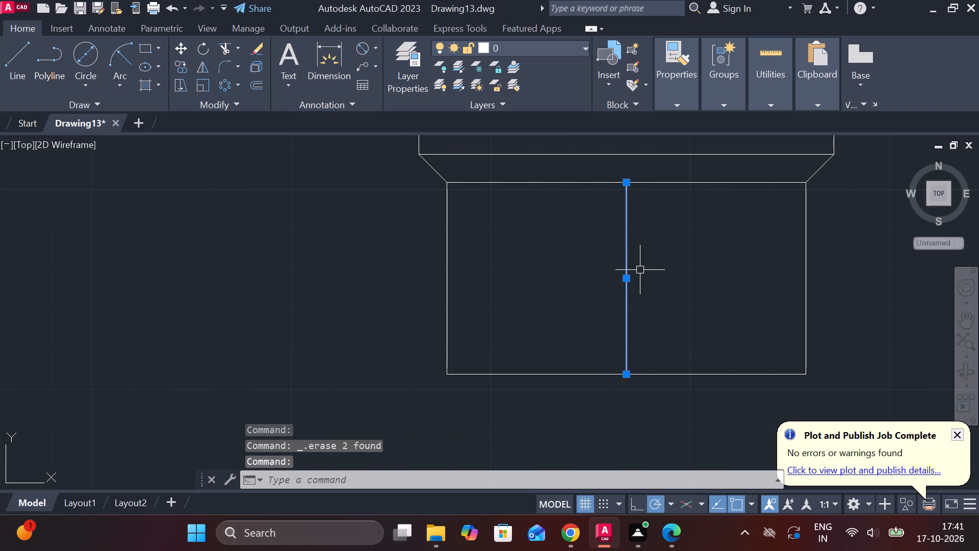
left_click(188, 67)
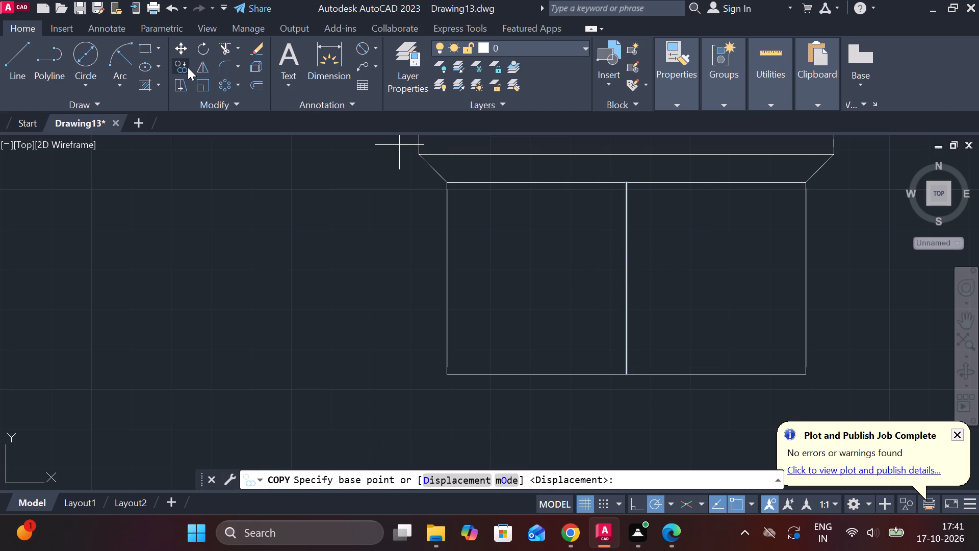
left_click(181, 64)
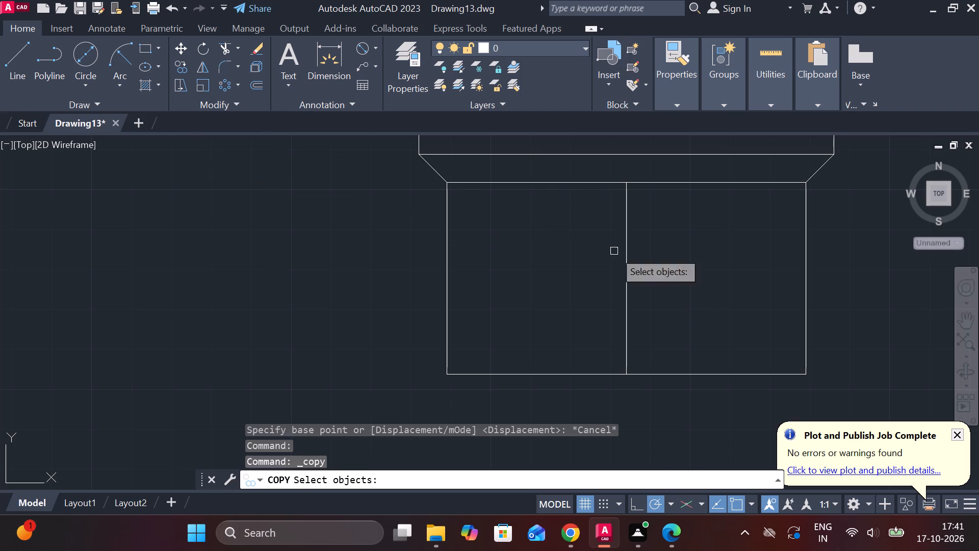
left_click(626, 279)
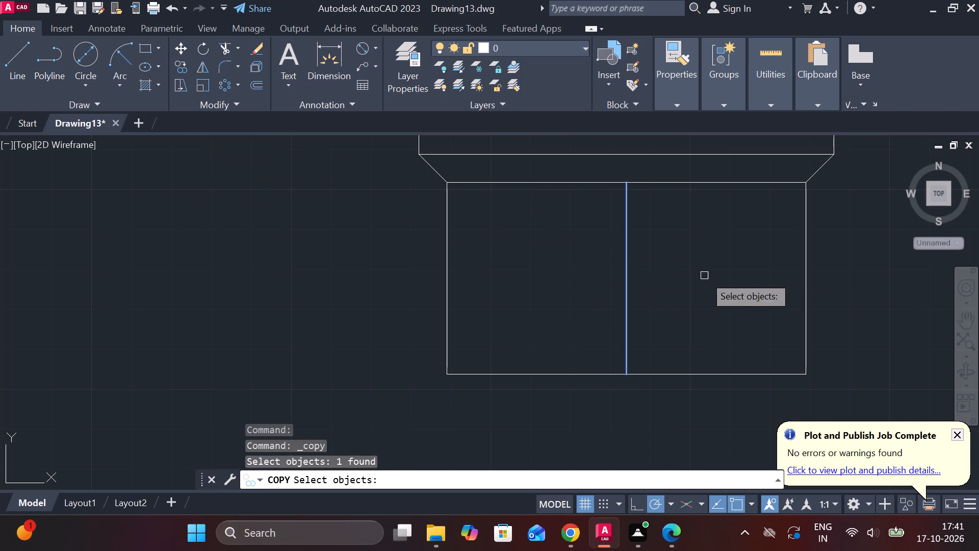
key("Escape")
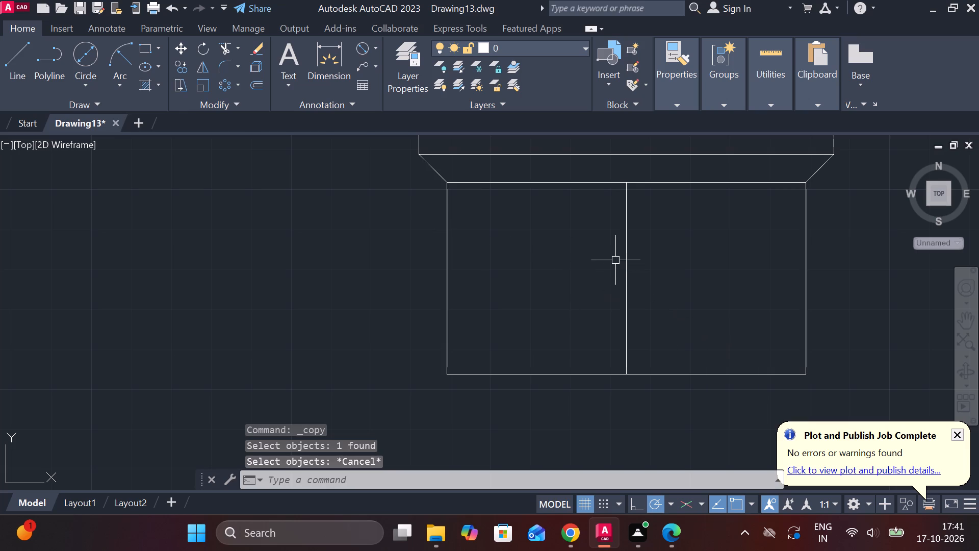
Copy the centre line of the fourth part's body 1.5 units to the right and 1.5 units to the left.
left_click(629, 261)
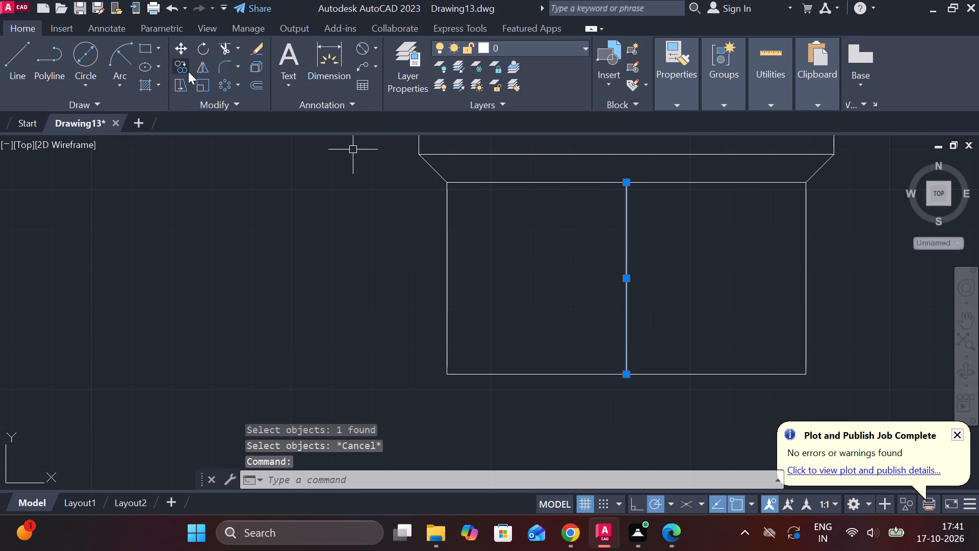
left_click(187, 71)
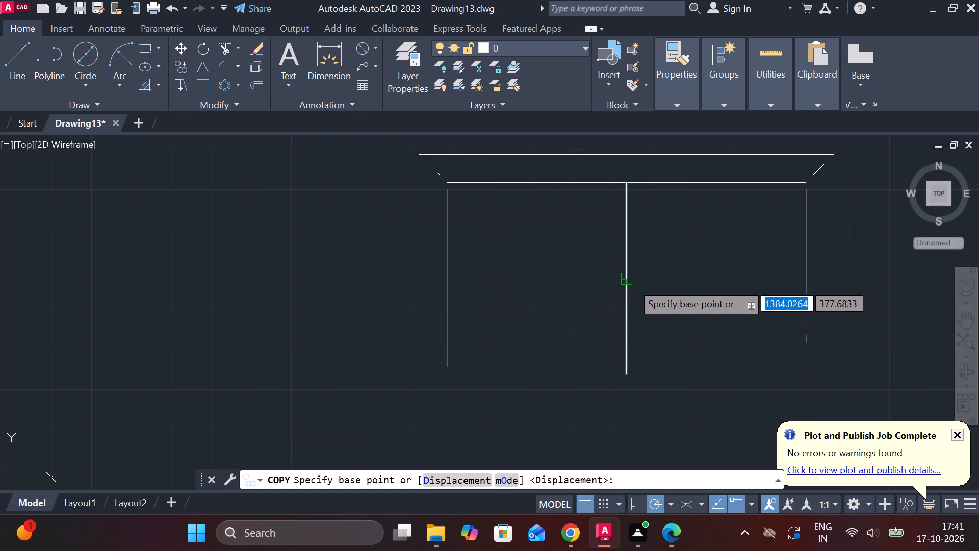
left_click(626, 282)
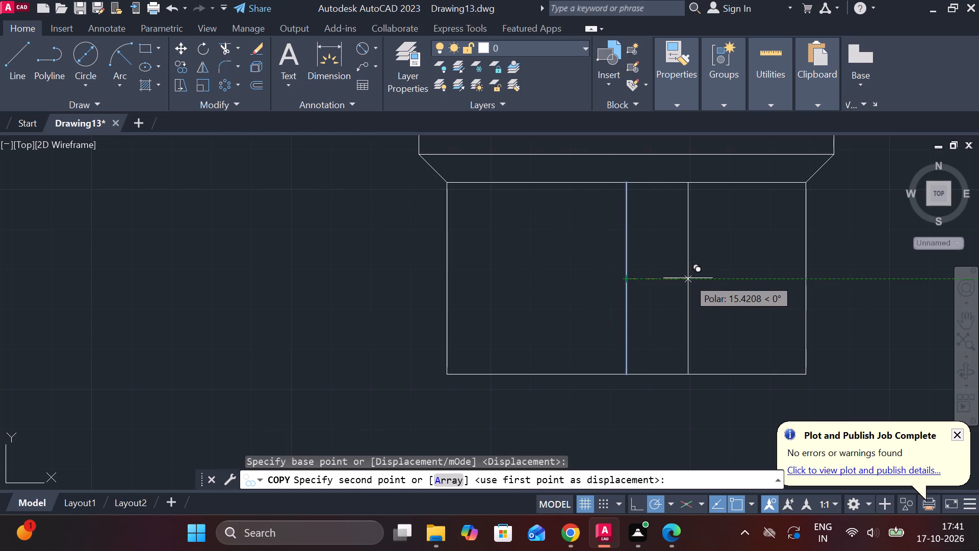
type("1.5")
key("Return")
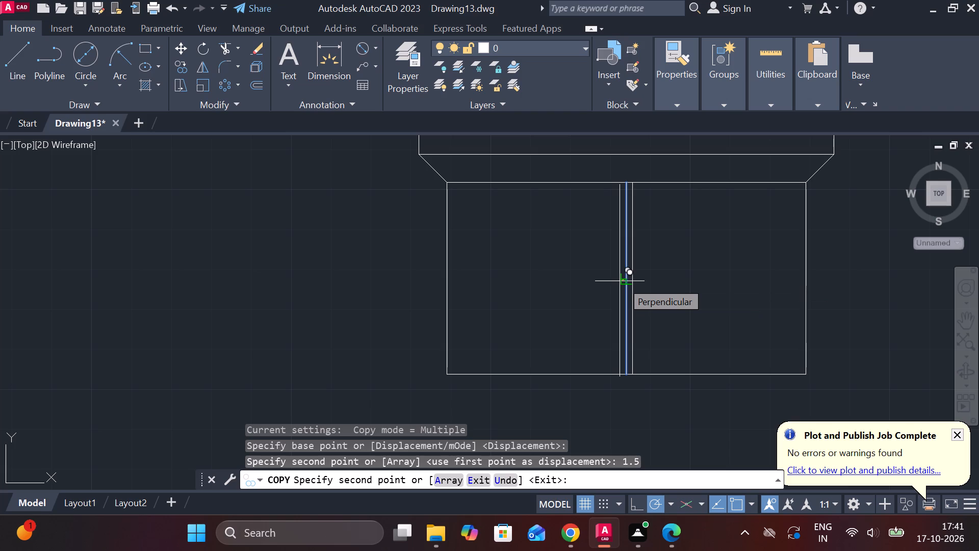
key("1")
key("period")
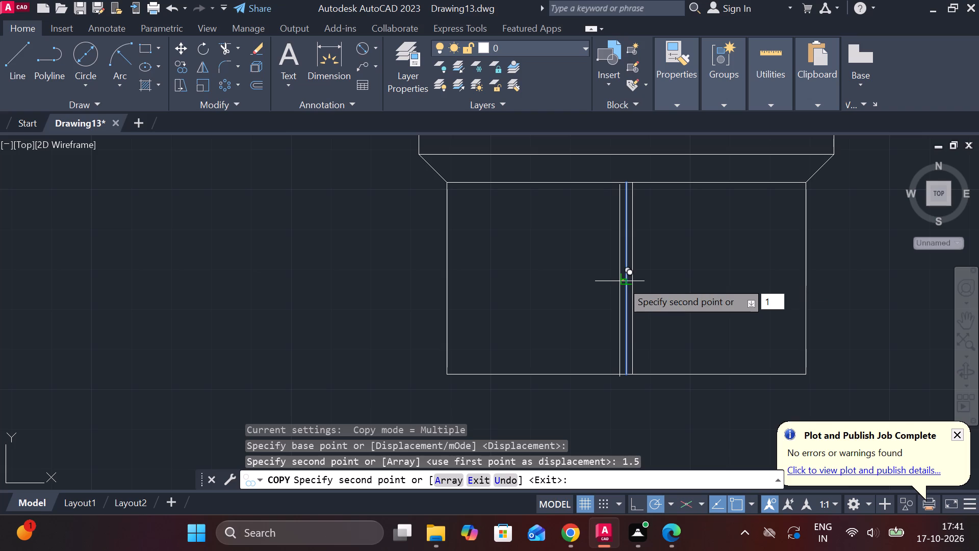
key("5")
key("Return")
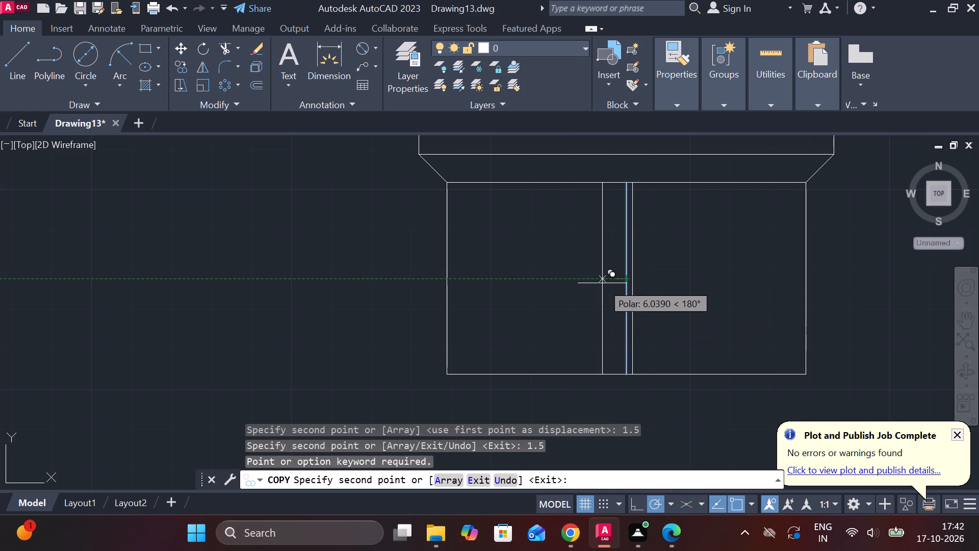
type("1.")
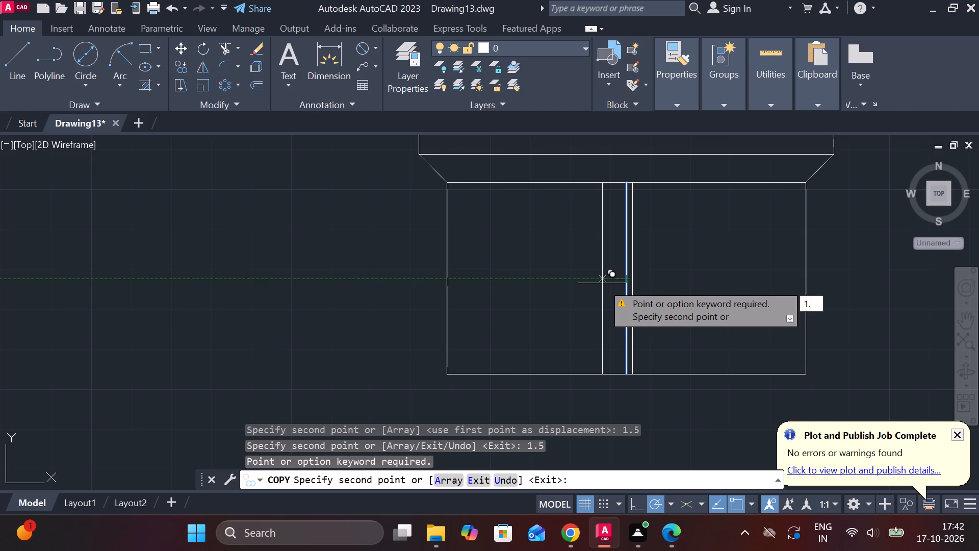
key("5")
key("Return")
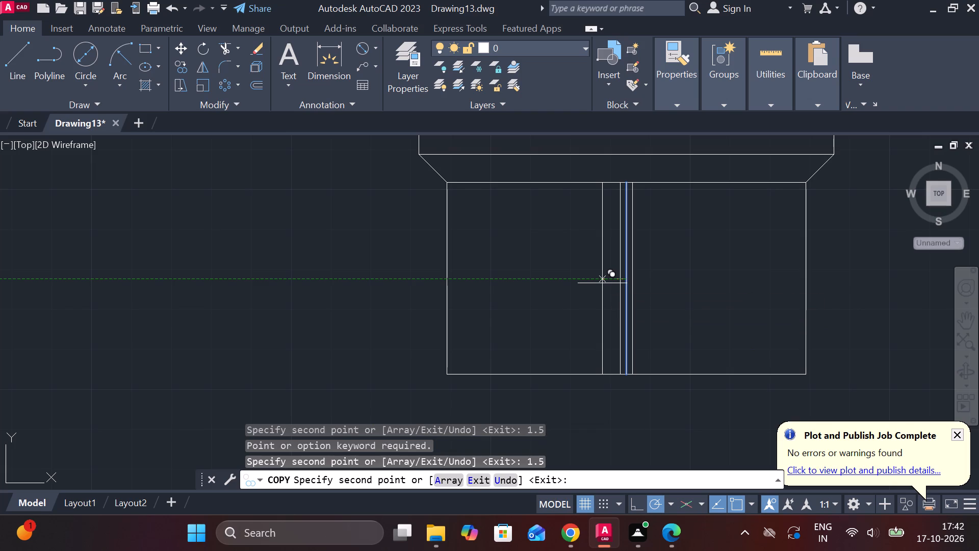
key("Escape")
key("grave")
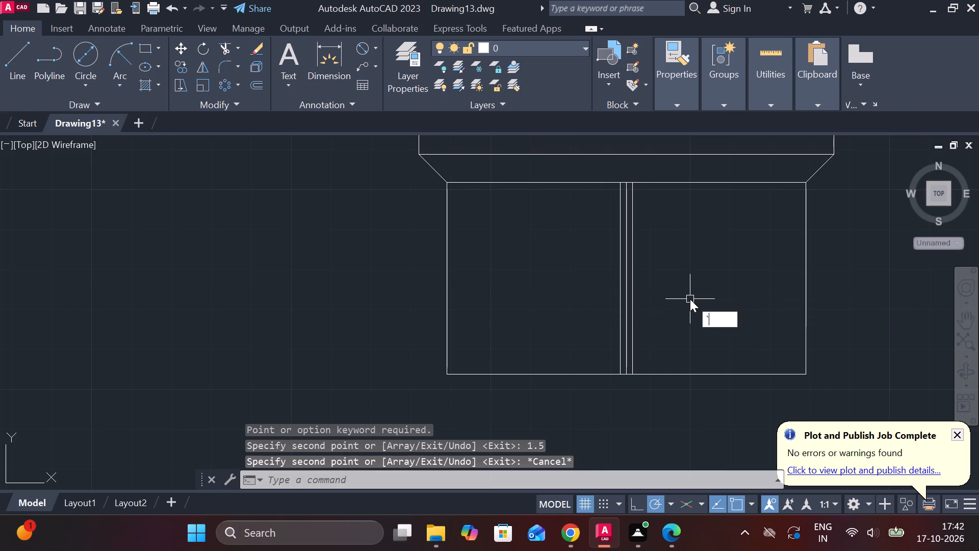
Draw a short horizontal line joining the two copied inner vertical lines near the top of the body.
scroll(665, 253, "up", 2)
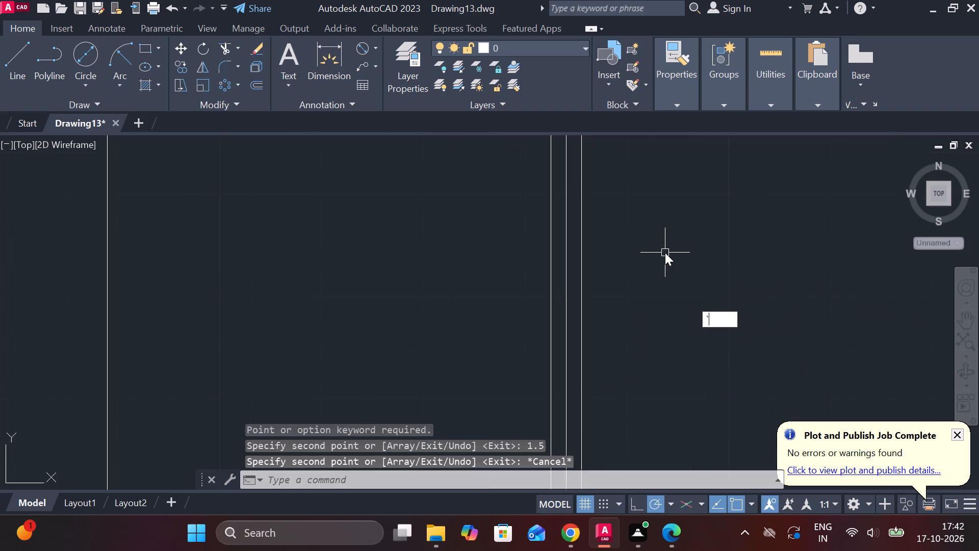
scroll(659, 257, "down", 4)
scroll(695, 251, "up", 2)
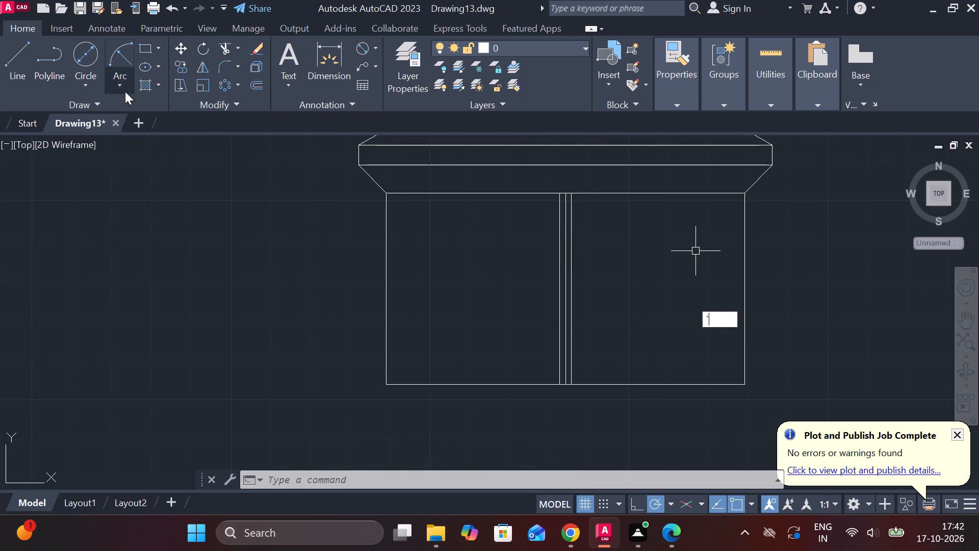
left_click(14, 59)
scroll(620, 213, "up", 1)
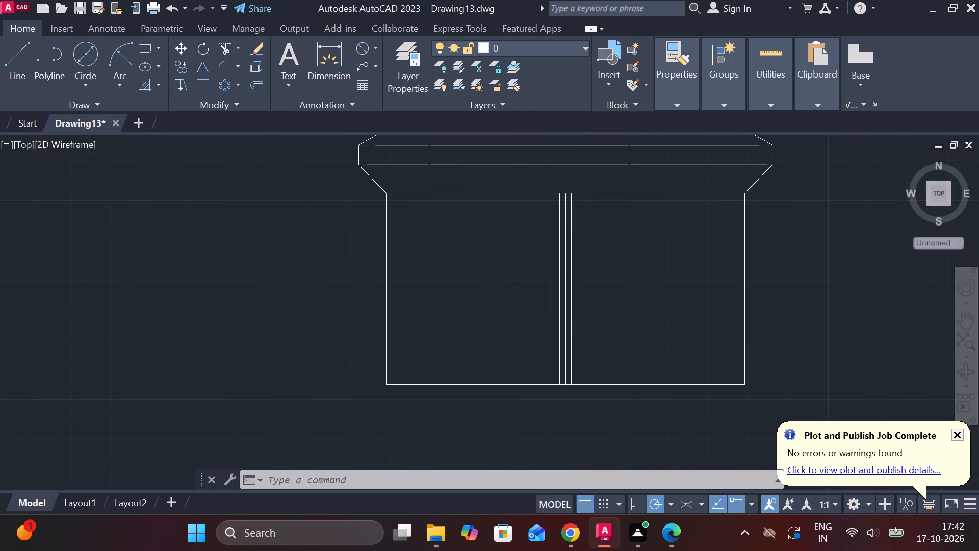
scroll(620, 213, "up", 1)
left_click(467, 209)
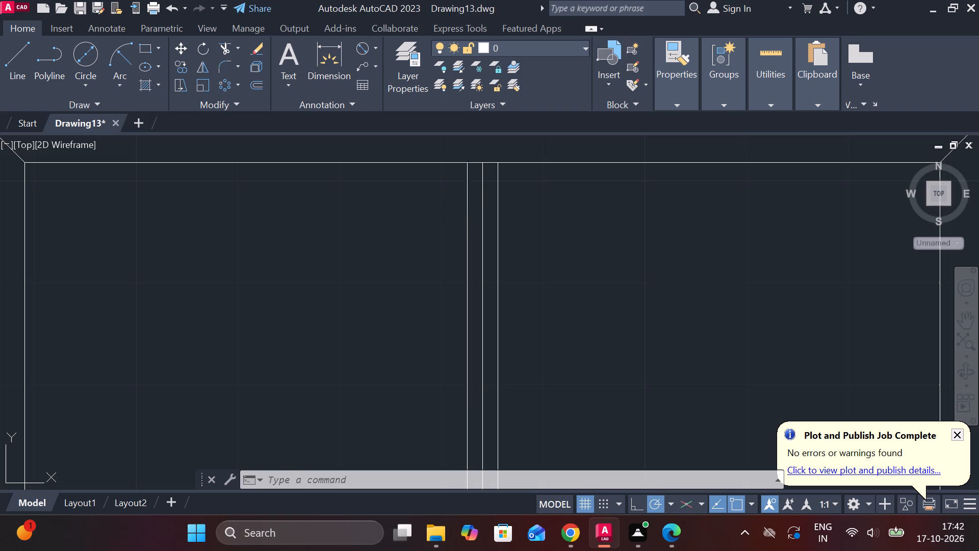
left_click(14, 54)
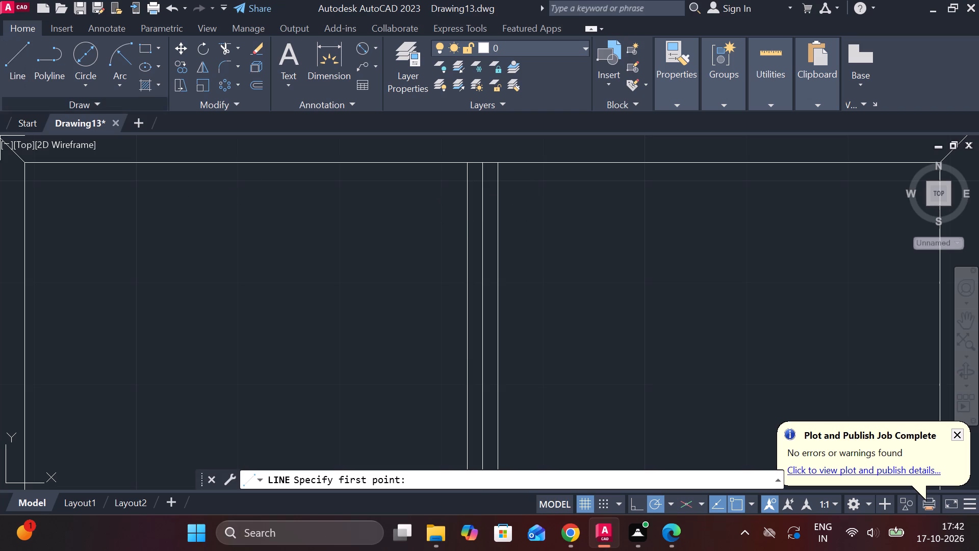
left_click(469, 207)
left_click(497, 208)
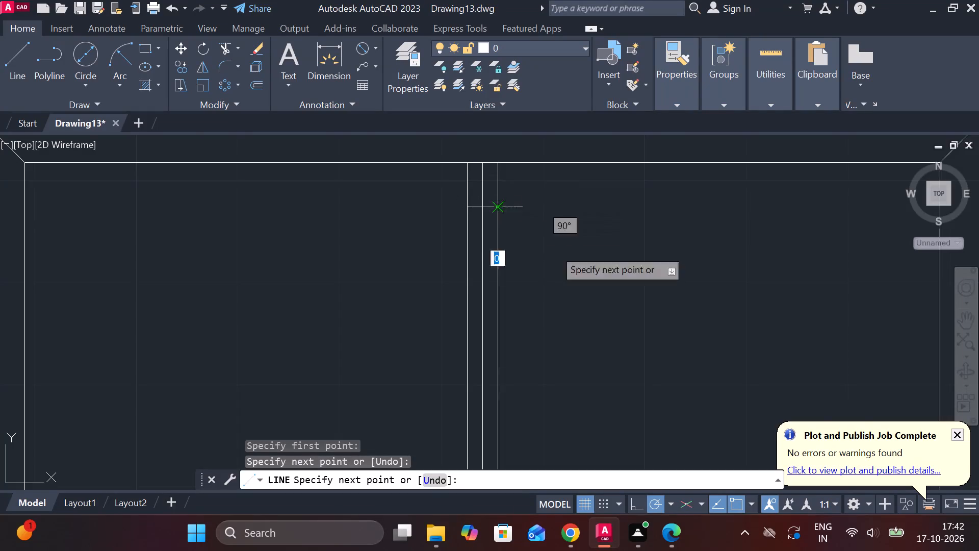
scroll(581, 261, "down", 4)
scroll(661, 266, "up", 2)
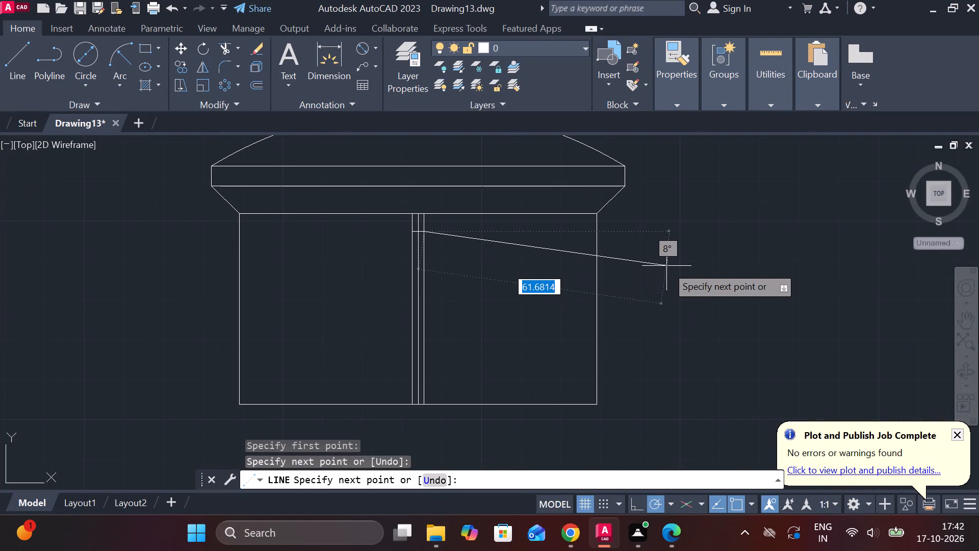
key("Escape")
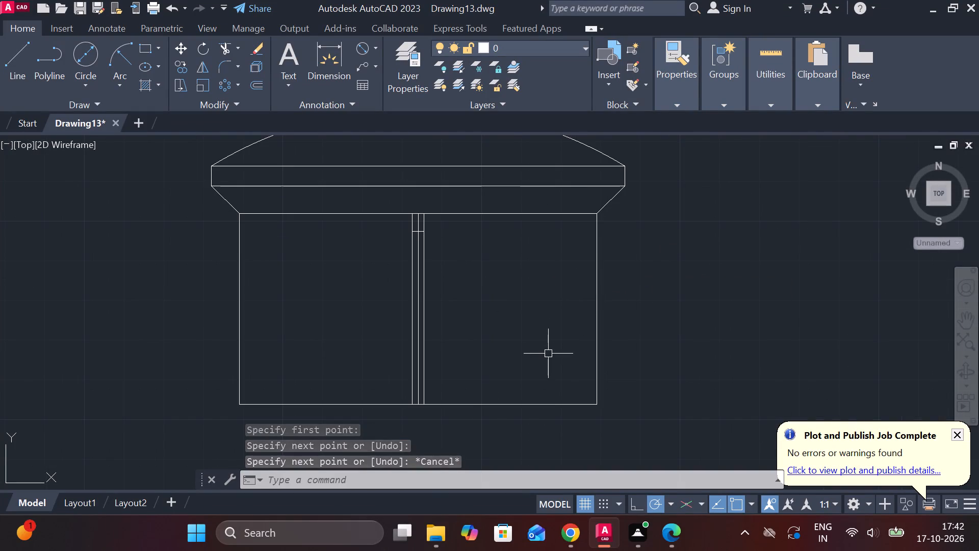
Add a linear dimension for the width of the fourth part's top knob, placed above it.
scroll(558, 359, "down", 3)
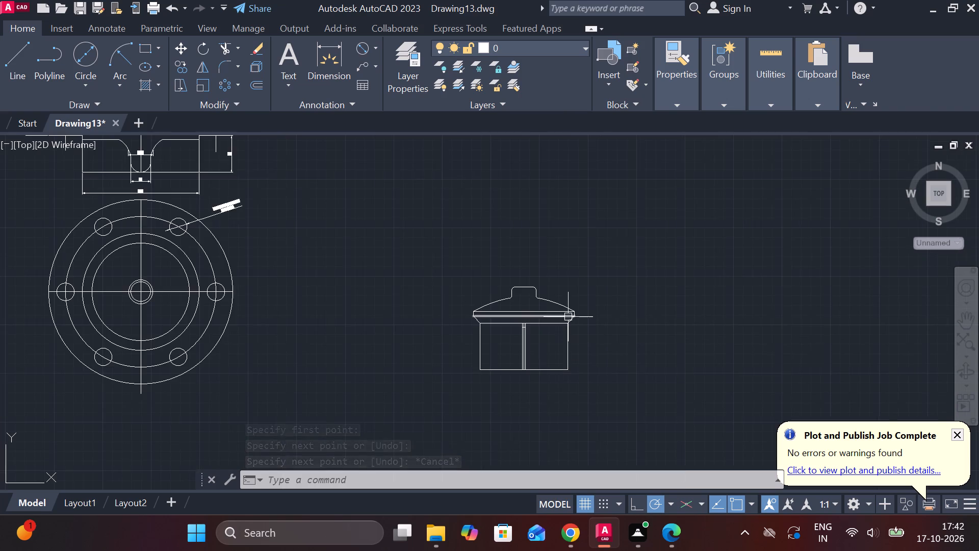
scroll(568, 317, "up", 3)
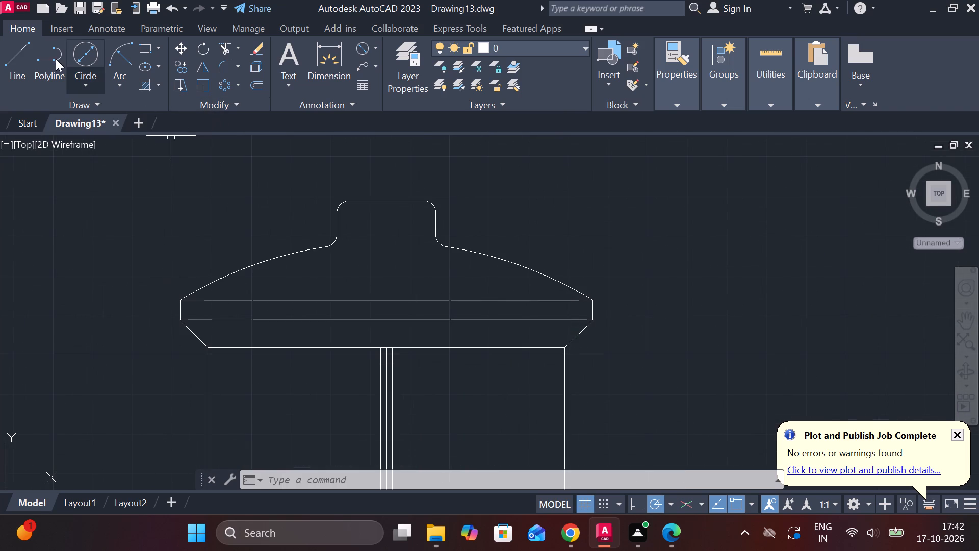
left_click(376, 45)
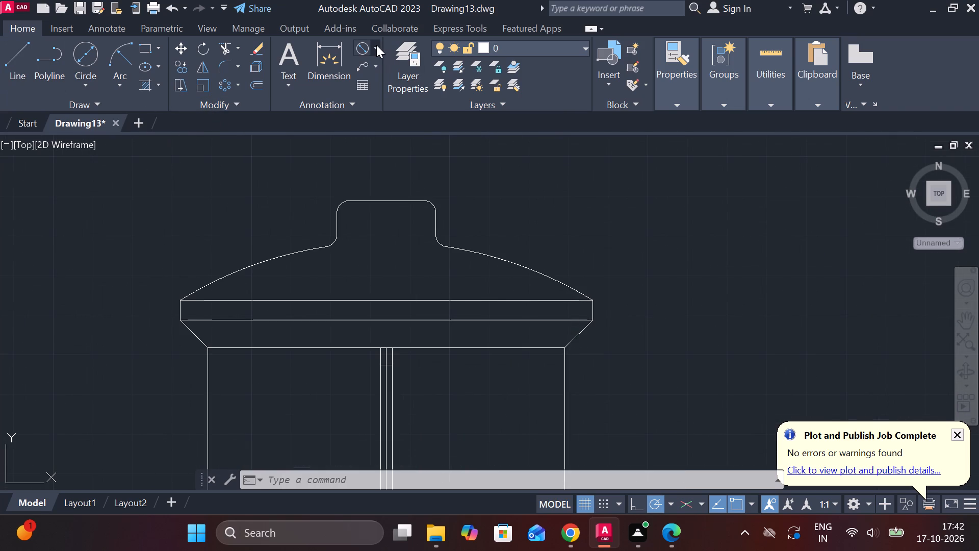
left_click(376, 71)
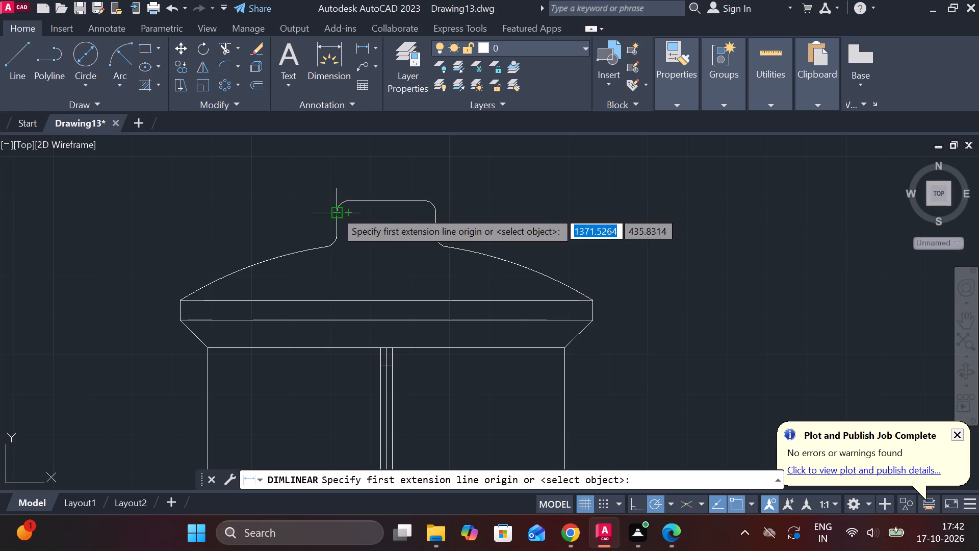
left_click(336, 211)
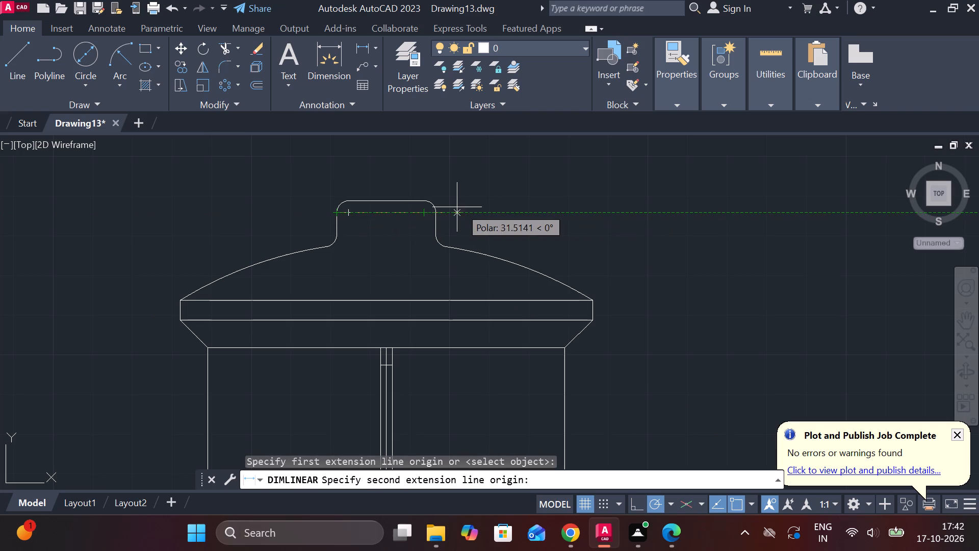
left_click(438, 211)
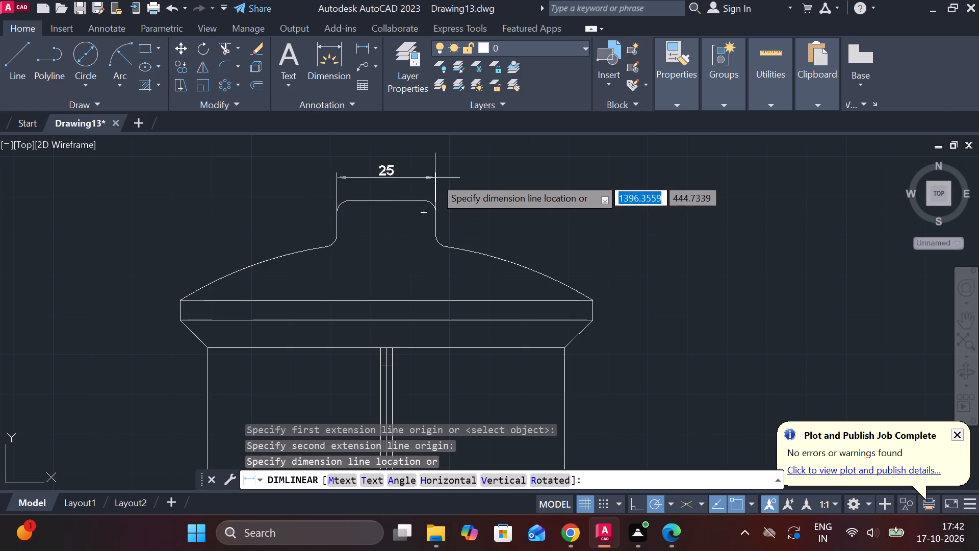
left_click(432, 170)
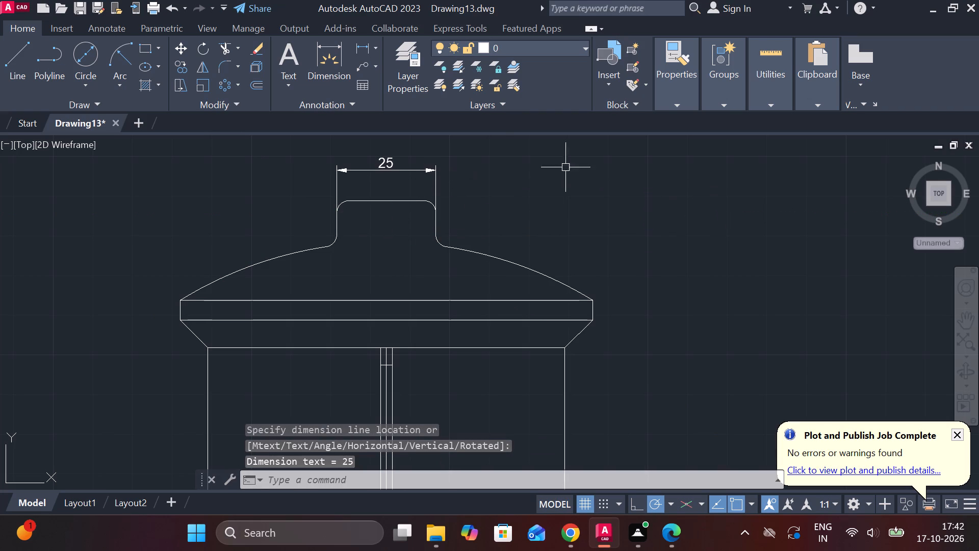
Add a vertical linear dimension from the knob's top edge to the rim's upper edge, placed right of the part.
left_click(359, 52)
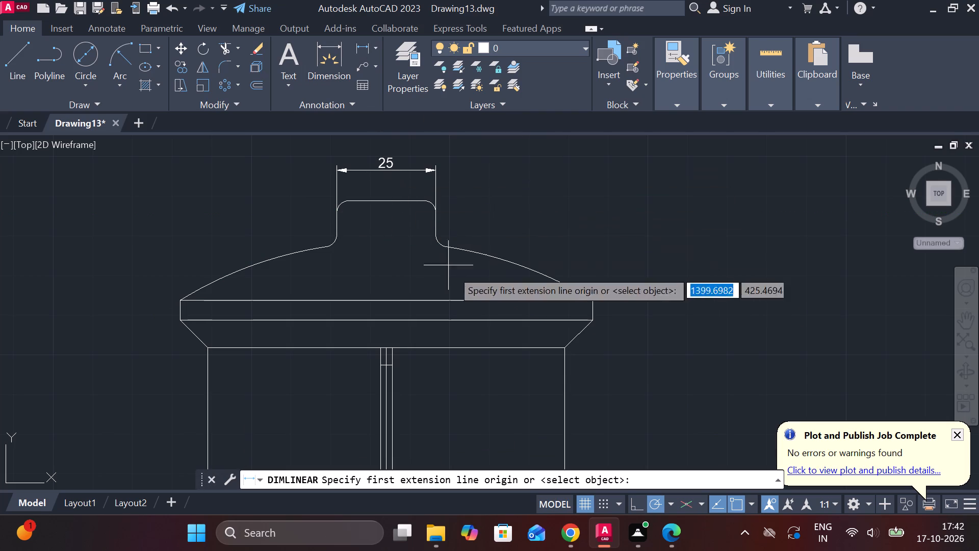
left_click(420, 201)
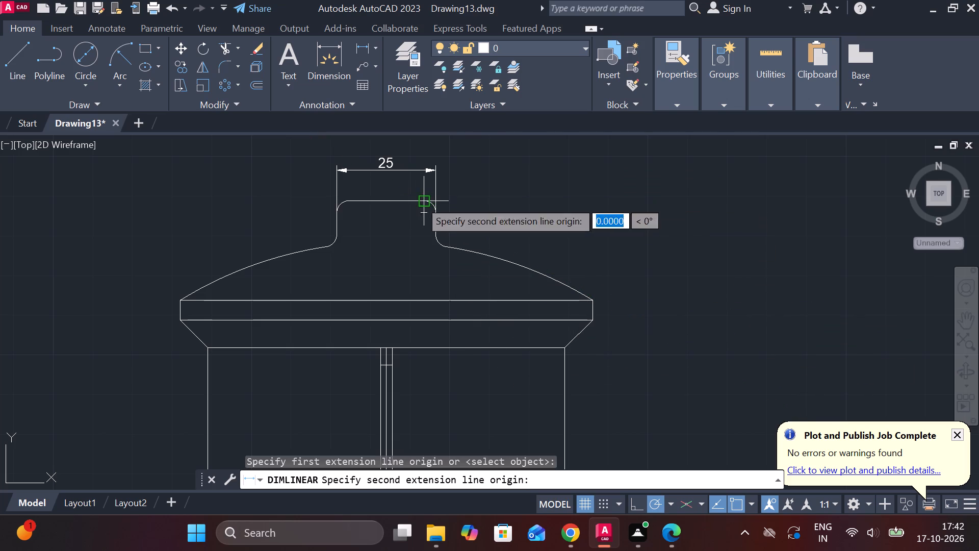
left_click(590, 297)
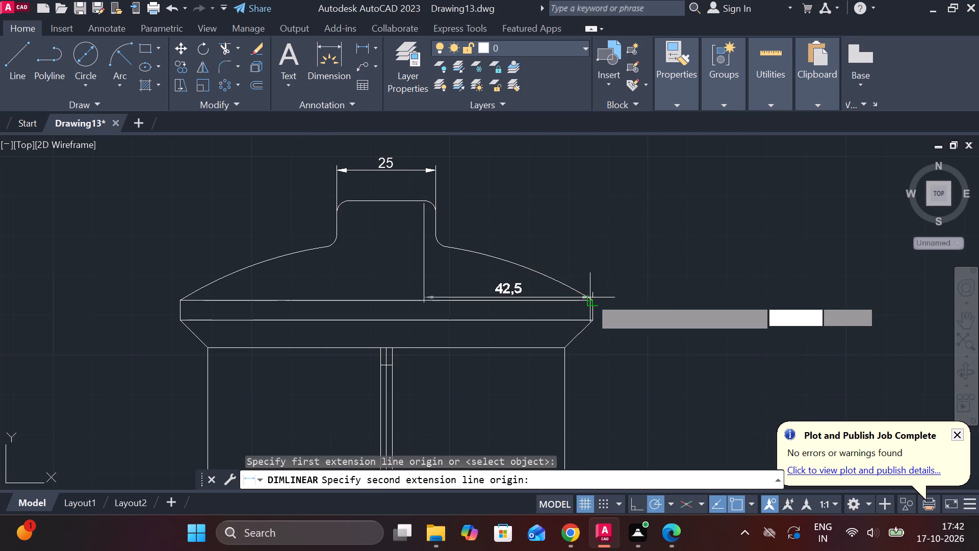
left_click(626, 254)
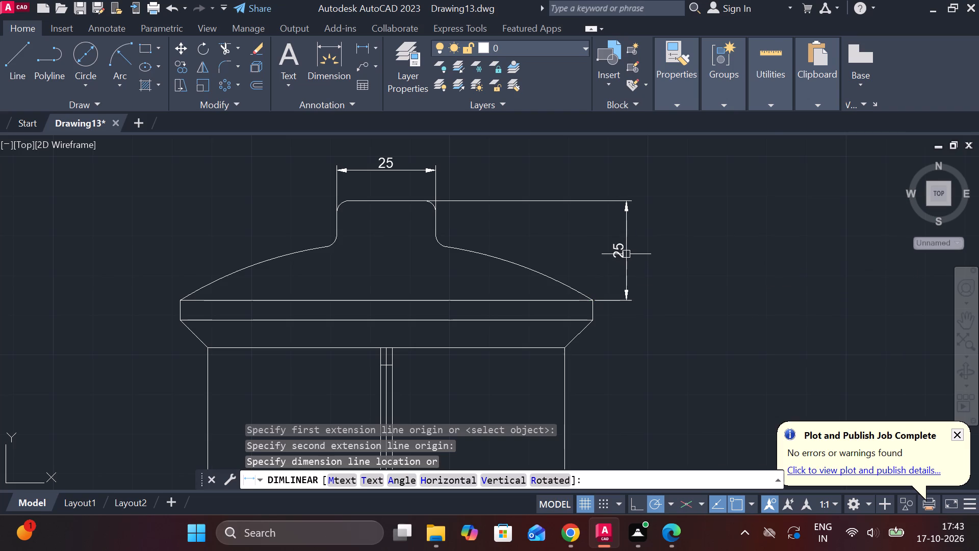
Add a vertical linear dimension for the height of the fourth part's rim, aligned below the knob-to-rim dimension.
left_click(355, 45)
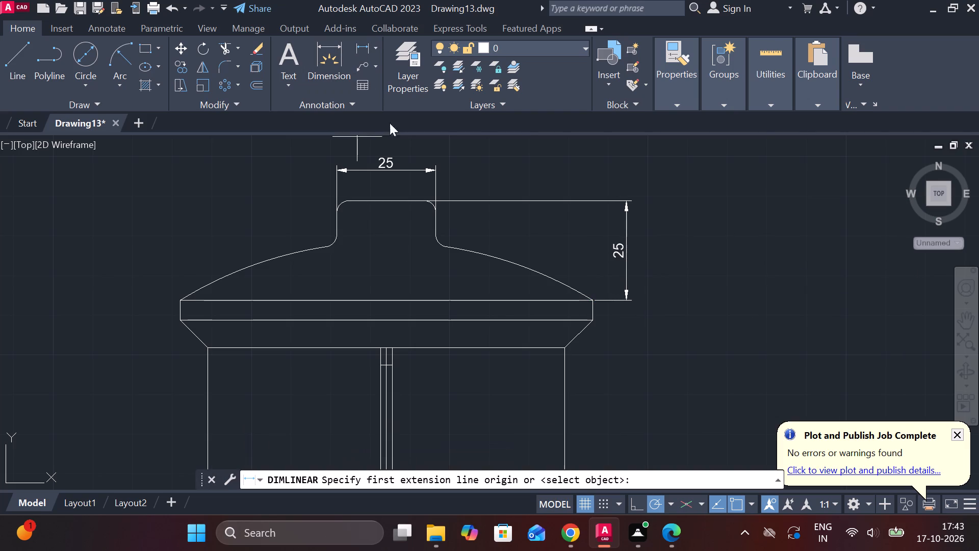
double_click(591, 298)
left_click(592, 321)
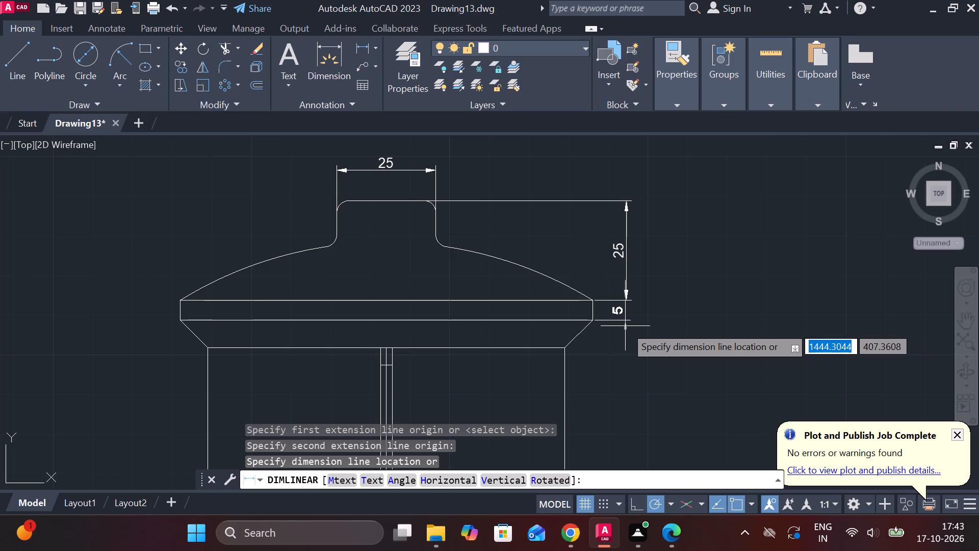
left_click(627, 326)
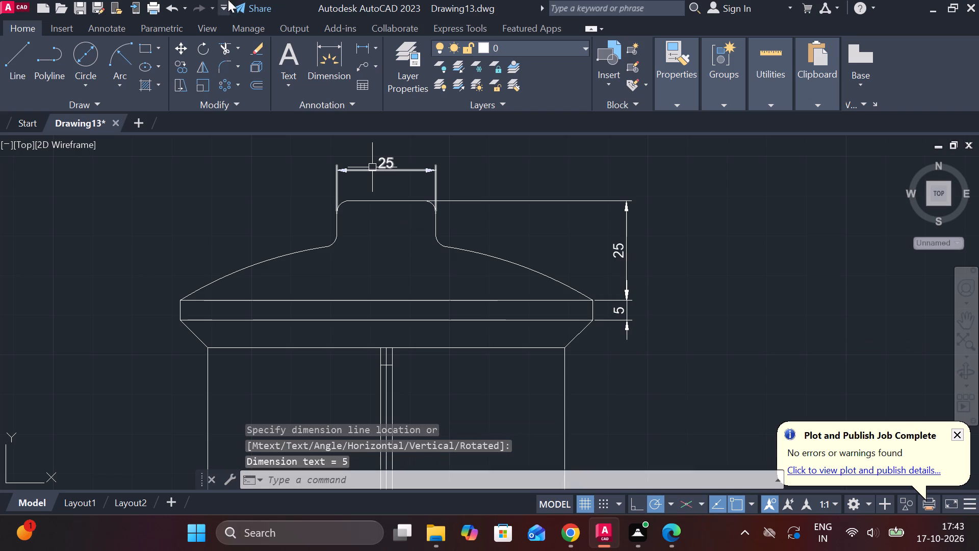
Add a vertical linear dimension for the sloped section between the rim and the body, in line with the rim height dimension.
left_click(356, 51)
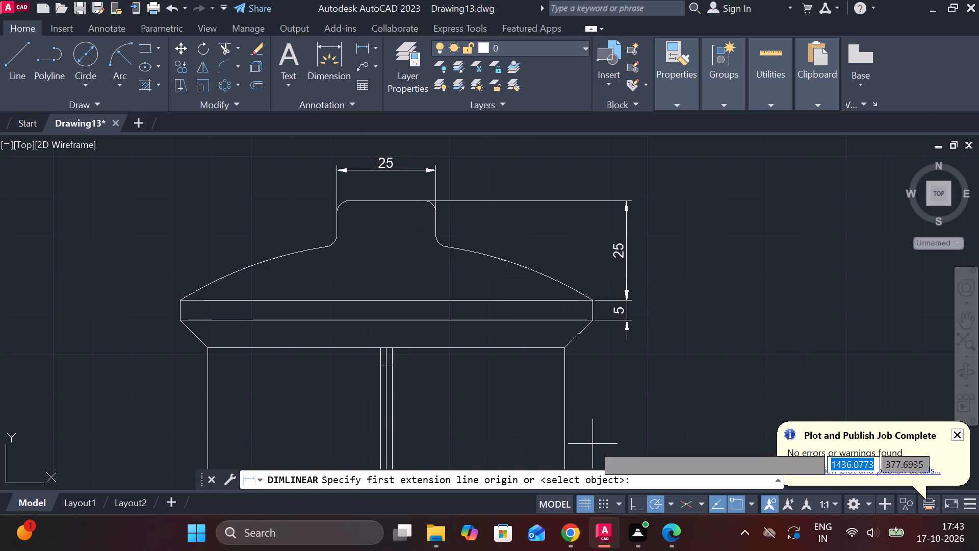
left_click(568, 346)
left_click(594, 323)
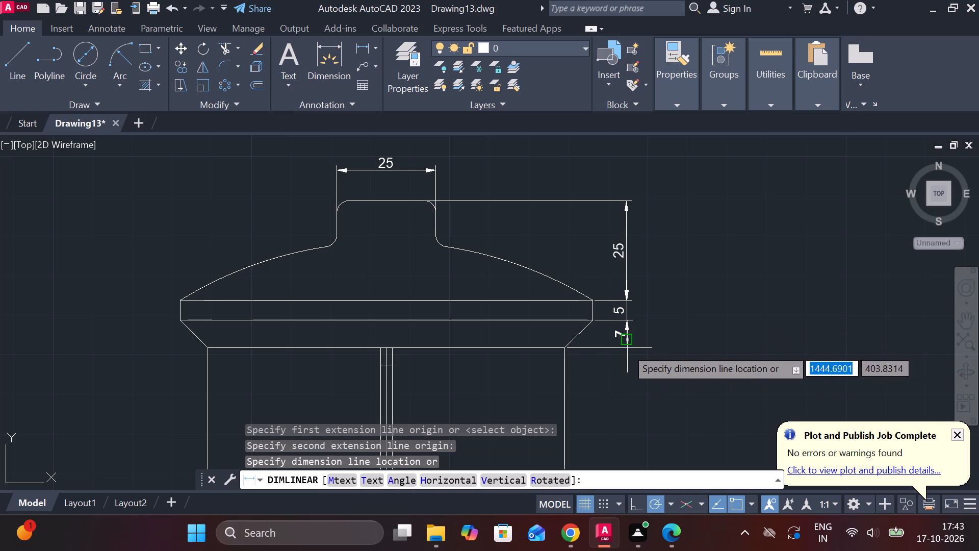
left_click(631, 344)
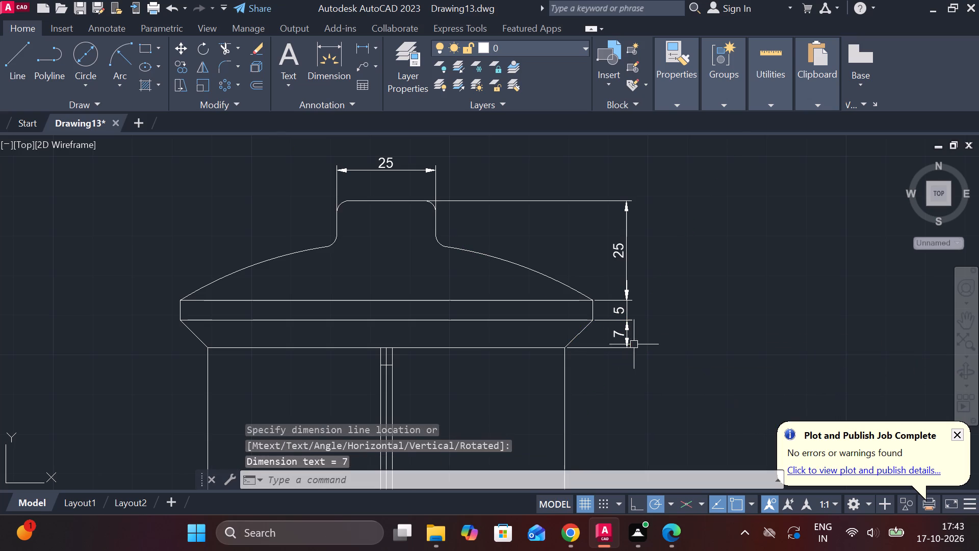
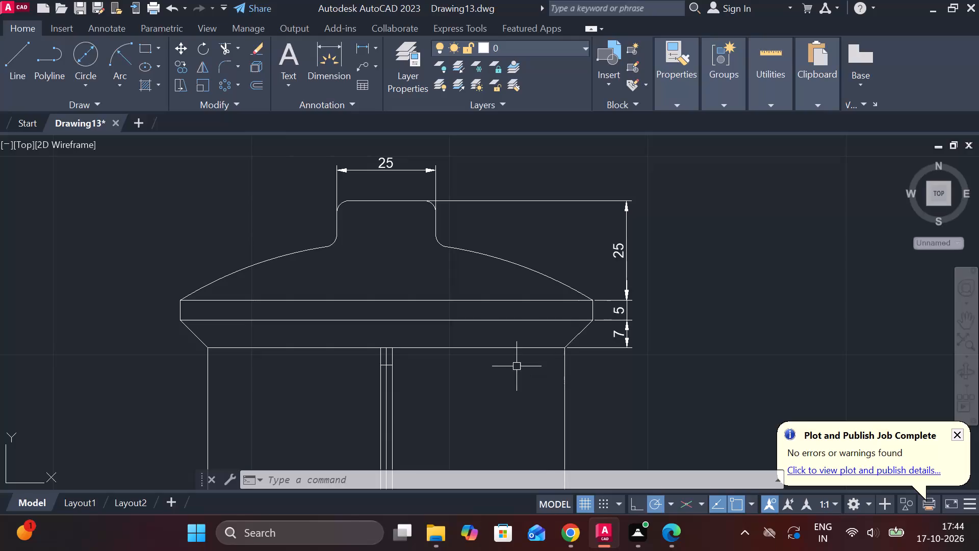
Draw a circle of diameter 3 centred on the left corner where the slanted edge meets the body's vertical side.
scroll(515, 365, "down", 2)
scroll(534, 421, "up", 2)
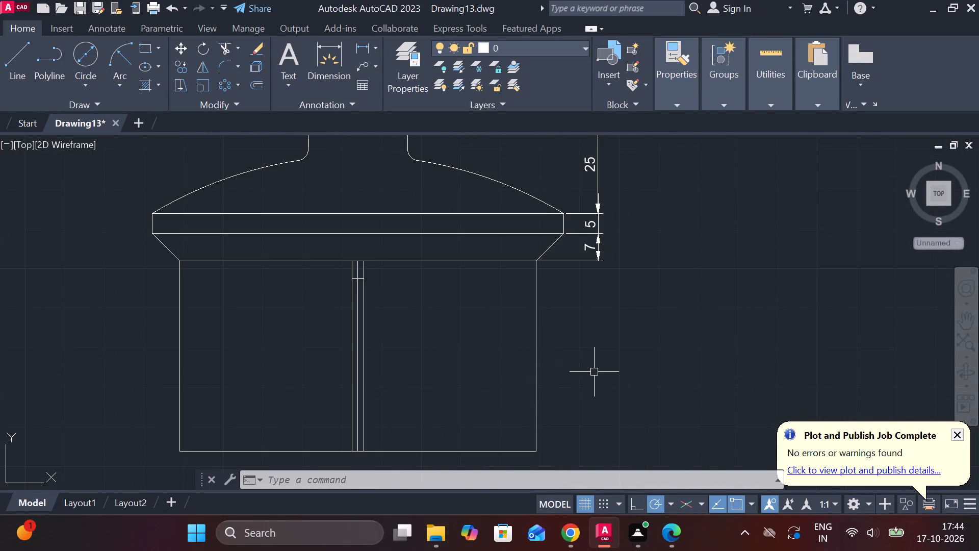
key("Escape")
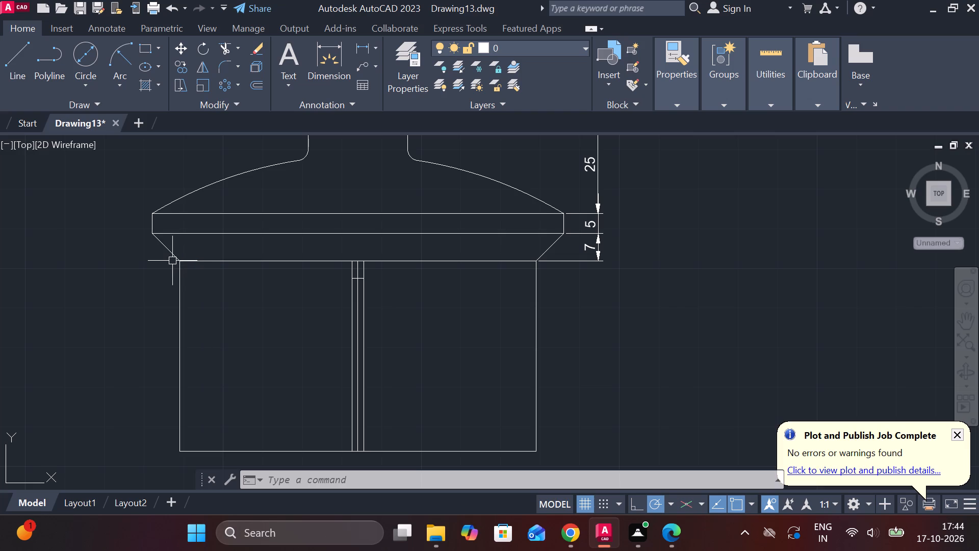
scroll(182, 262, "up", 3)
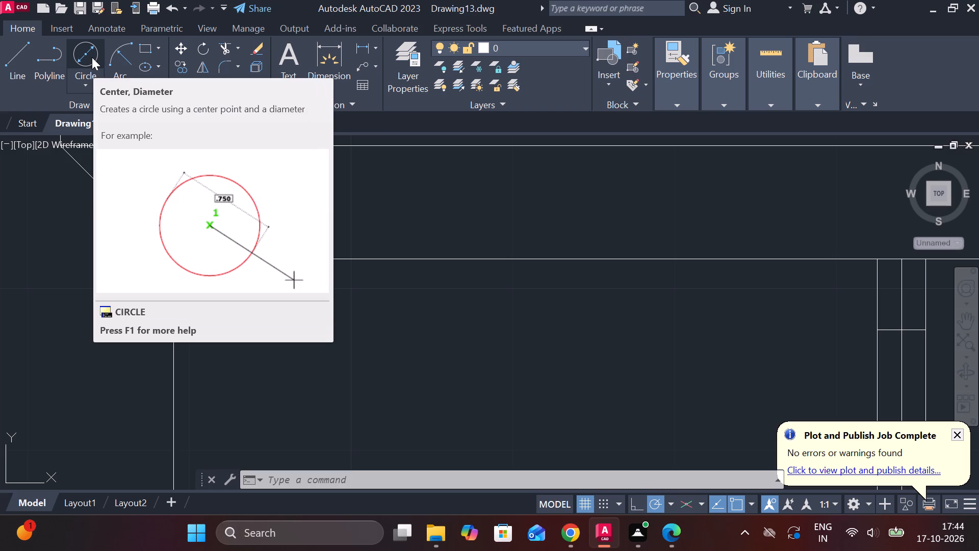
left_click(92, 57)
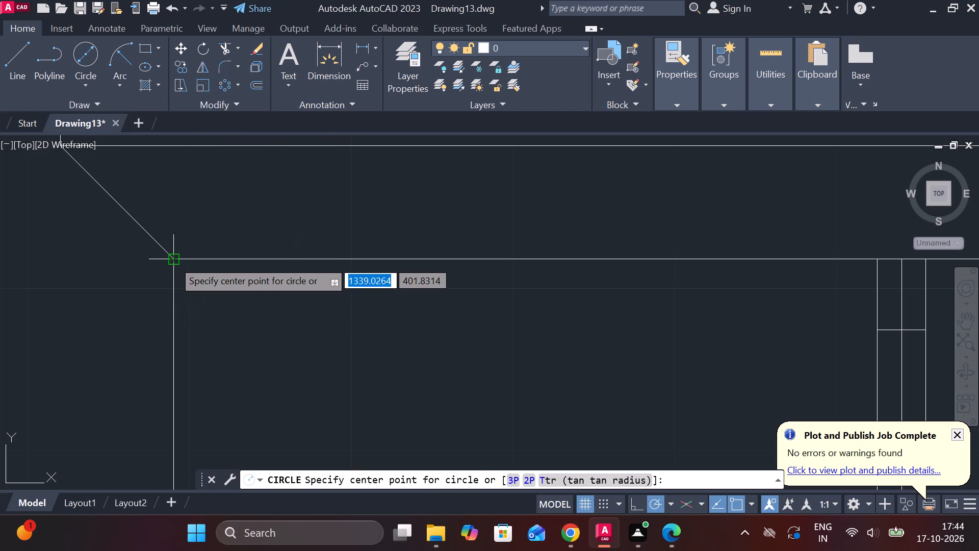
double_click(173, 260)
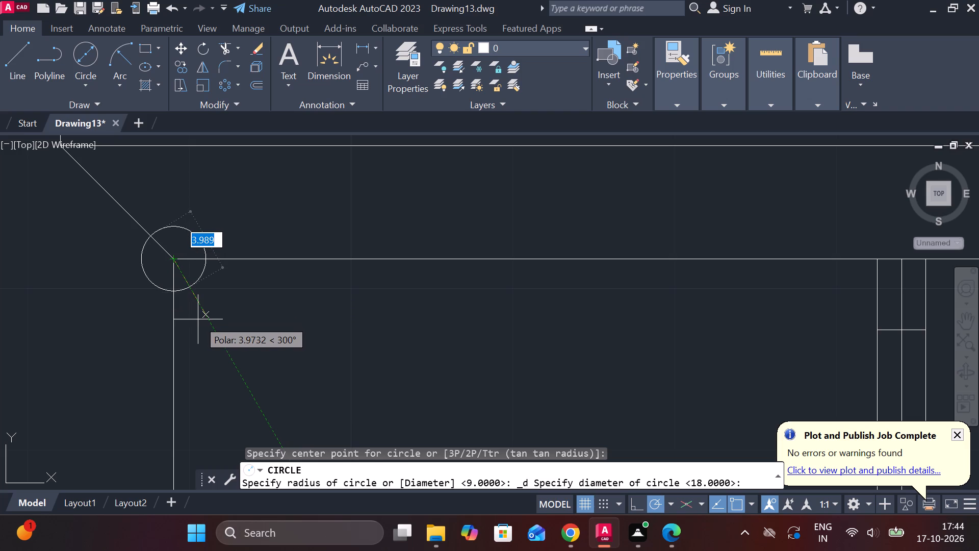
key("3")
key("Return")
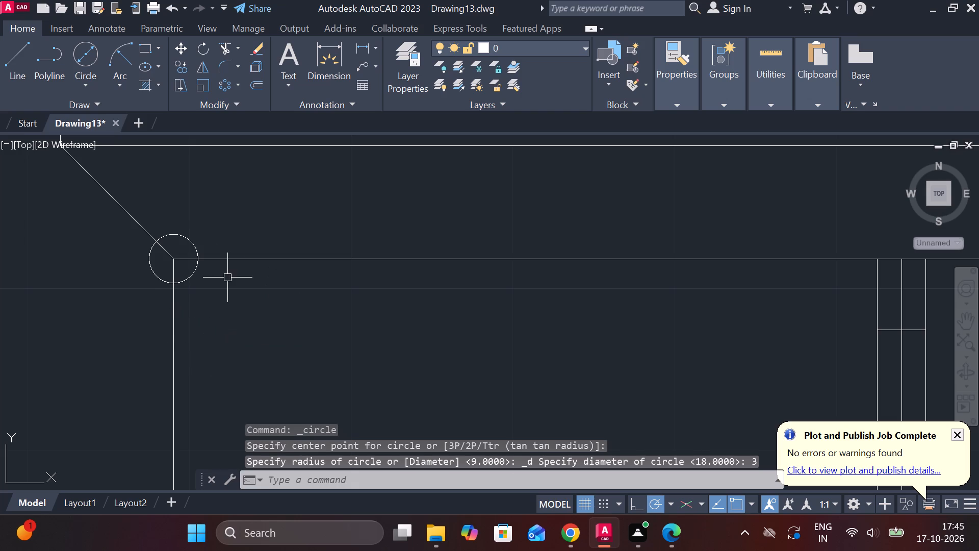
Trim the vertical, horizontal and slanted line ends inside the corner circle, plus the circle's lower-left arc outside the body.
left_click(231, 51)
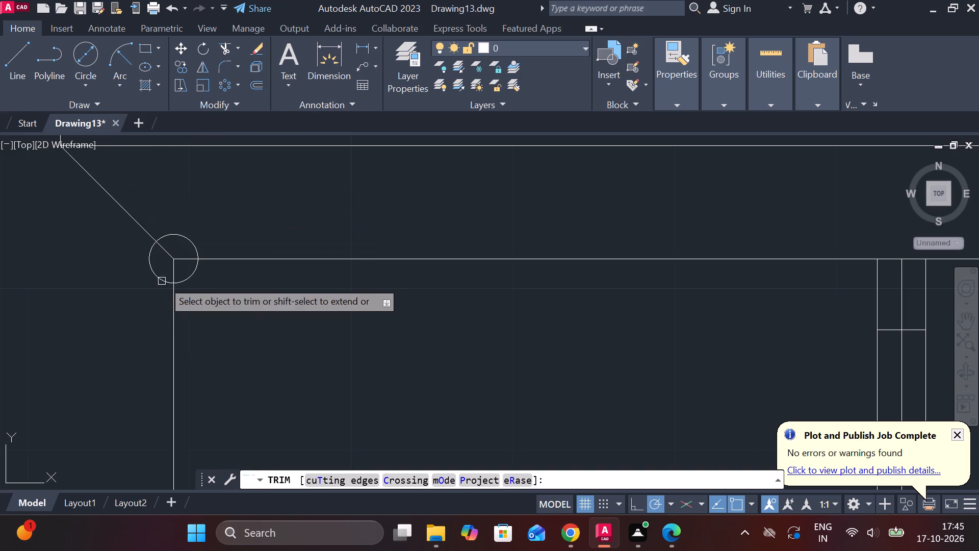
left_click(172, 272)
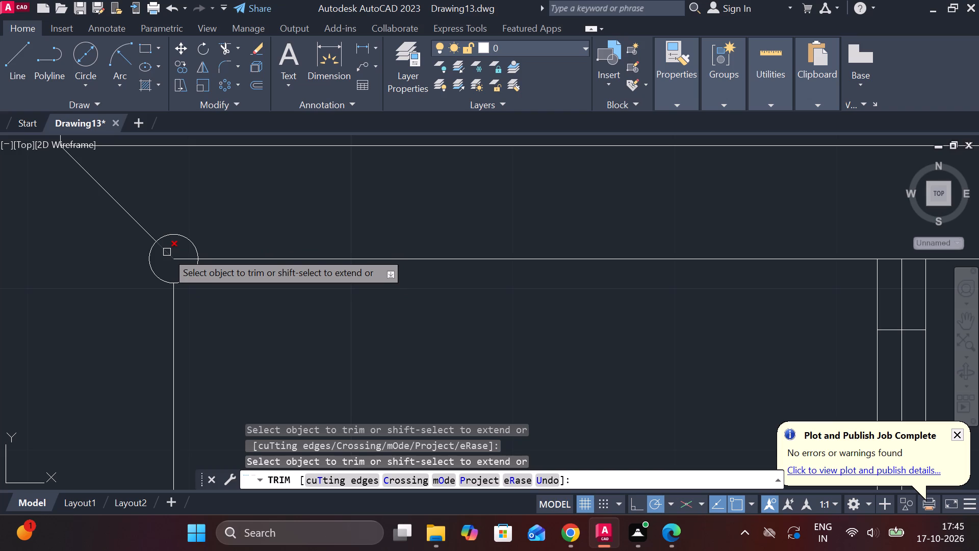
left_click(153, 267)
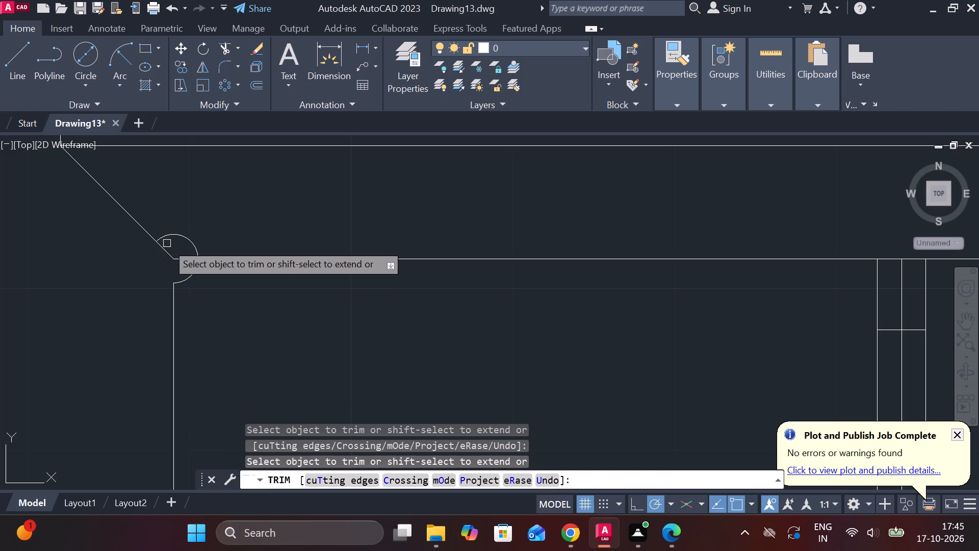
left_click(179, 259)
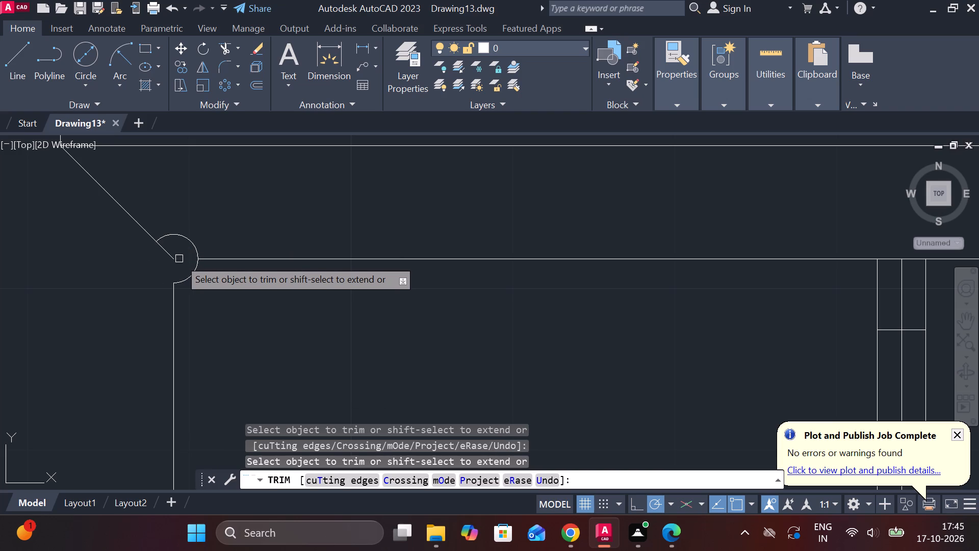
left_click(170, 256)
scroll(375, 342, "down", 2)
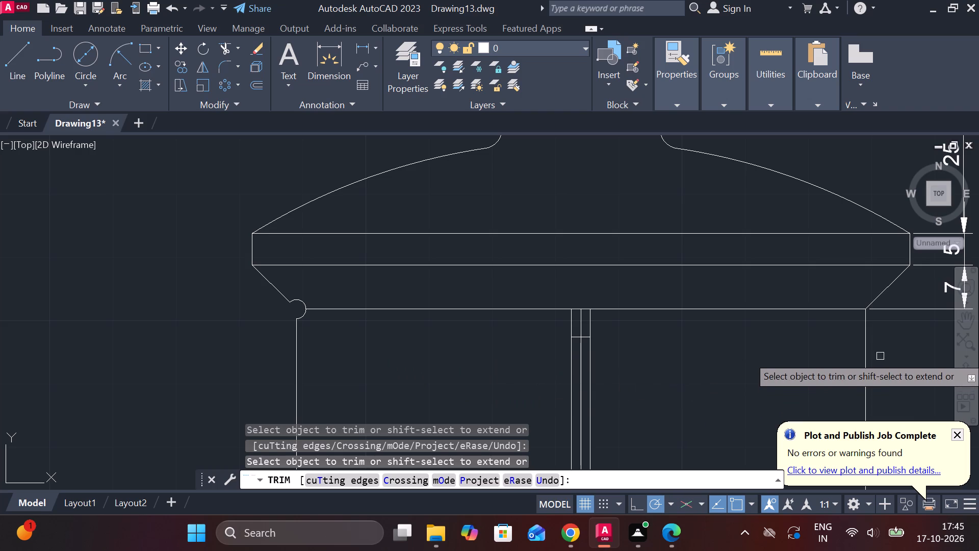
scroll(904, 343, "down", 1)
scroll(904, 343, "up", 3)
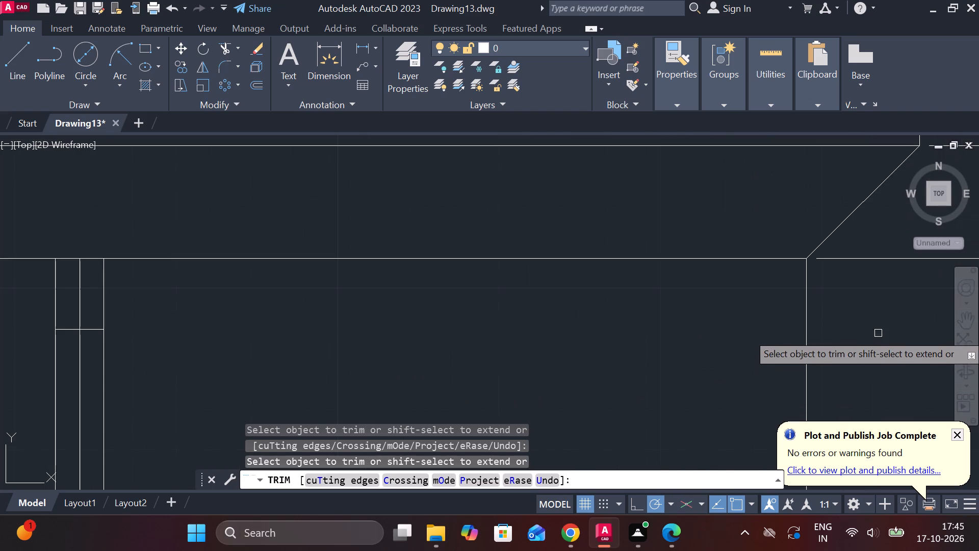
scroll(423, 254, "down", 2)
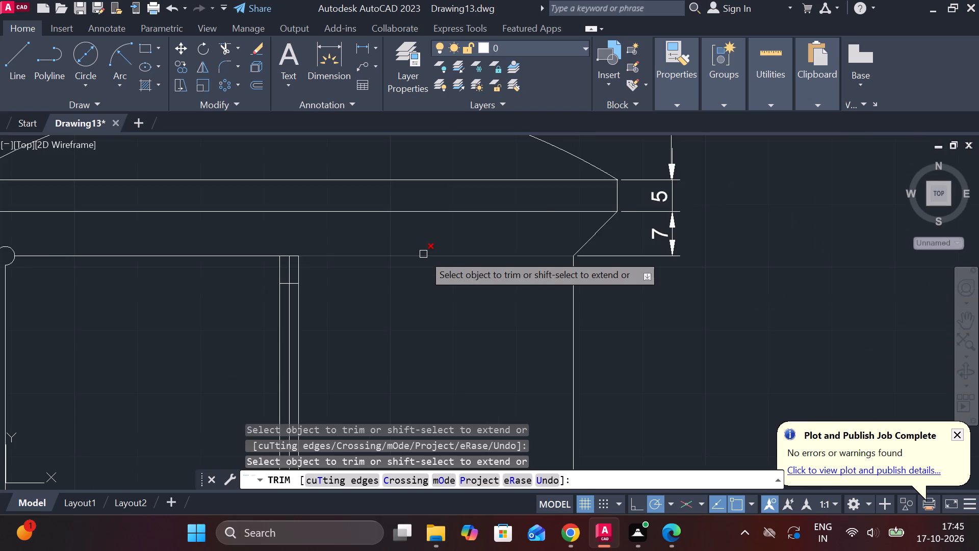
scroll(423, 266, "down", 1)
key("Escape")
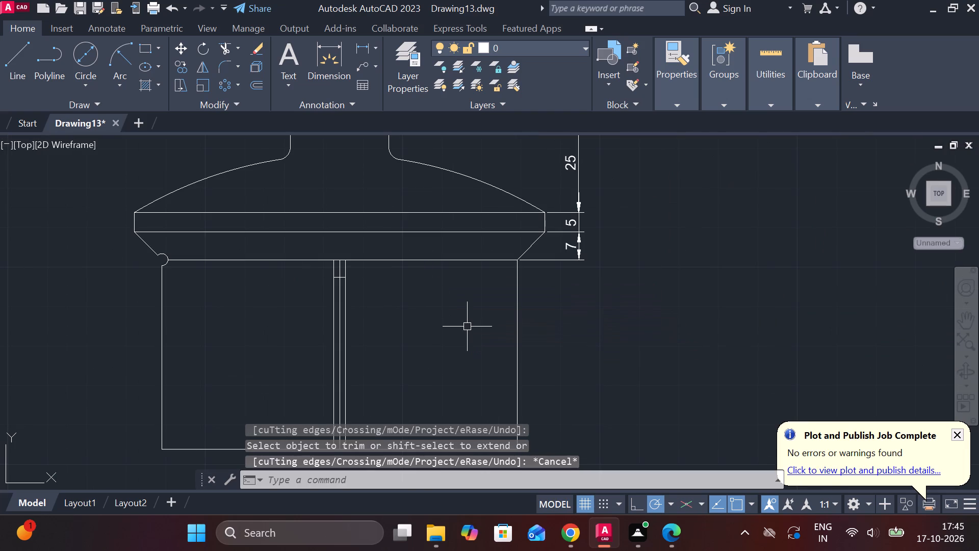
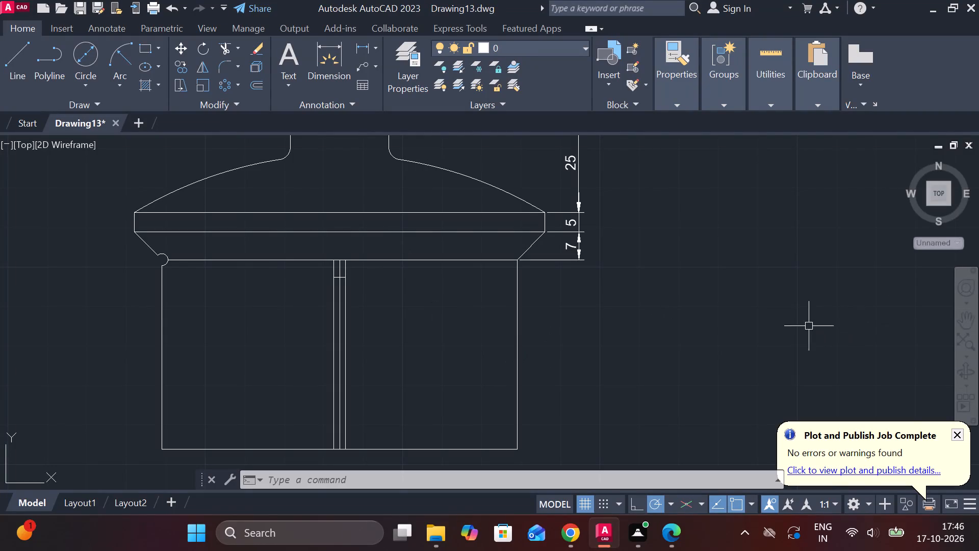
Modify the ISO-25 dimension style to an arrow size of 4 and a text height of 6.
scroll(596, 210, "down", 6)
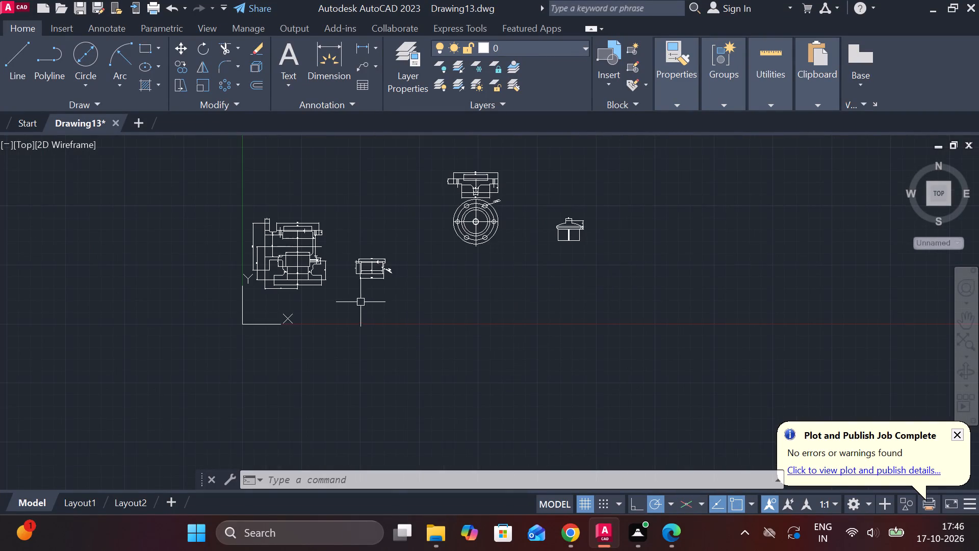
scroll(353, 303, "up", 2)
scroll(418, 271, "down", 1)
scroll(284, 276, "up", 3)
middle_click_drag(307, 269, 405, 379)
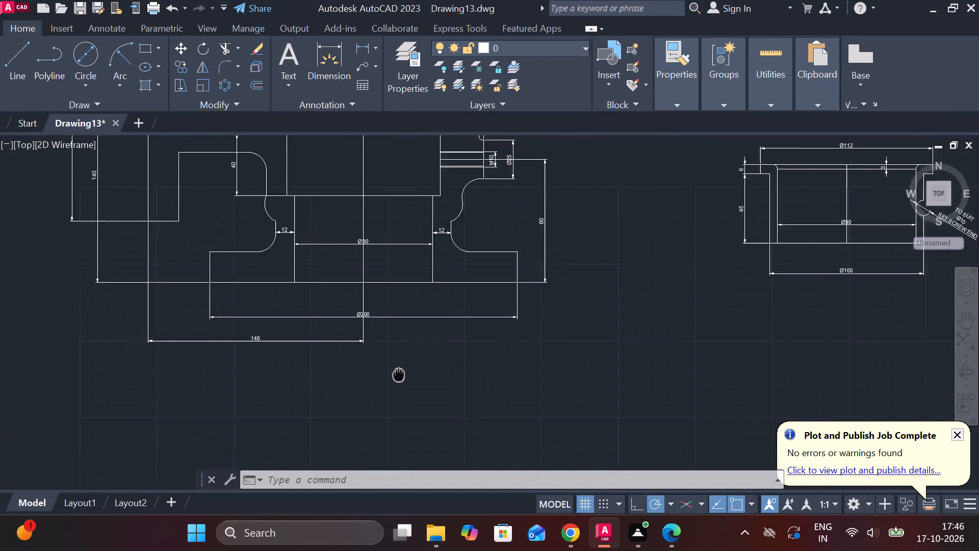
middle_click_drag(405, 379, 405, 375)
middle_click_drag(584, 305, 513, 375)
key("Escape")
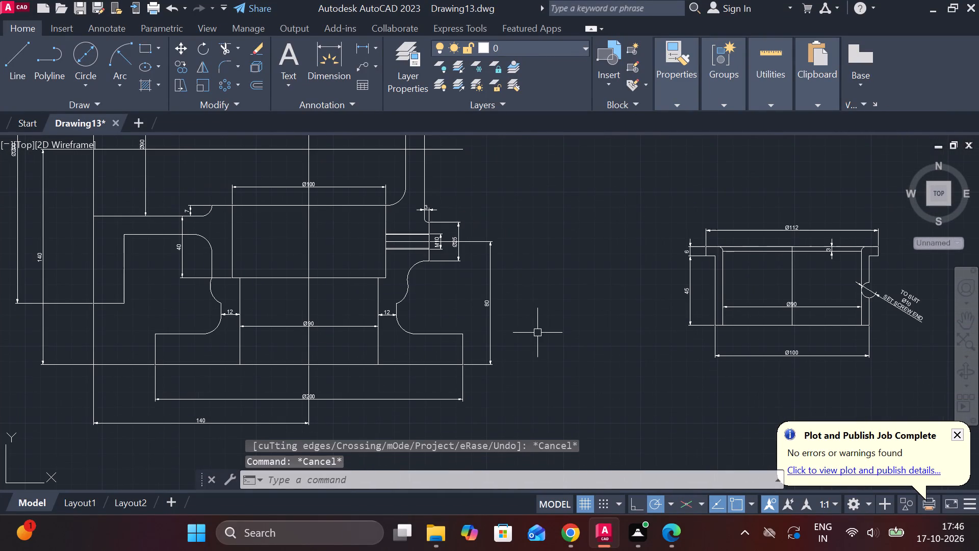
type("D")
key("space")
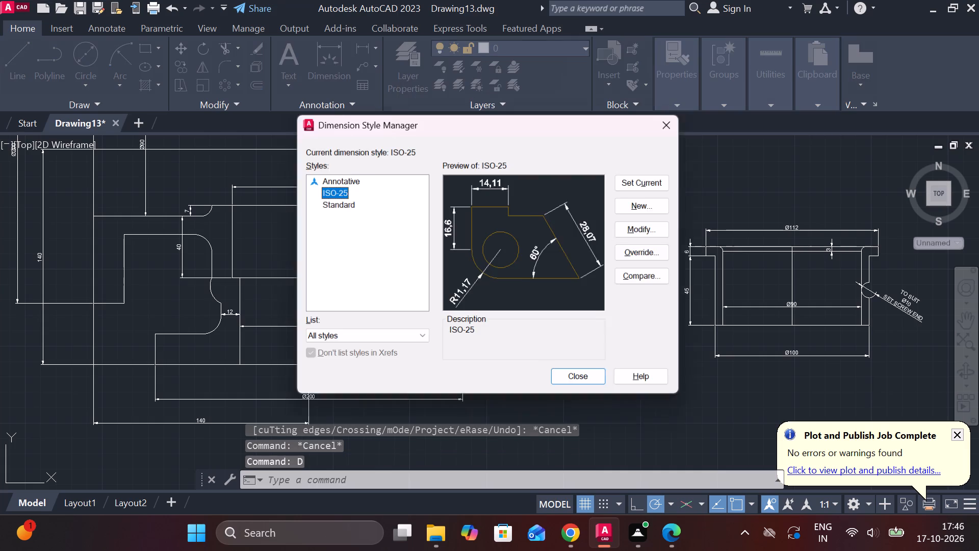
left_click(654, 222)
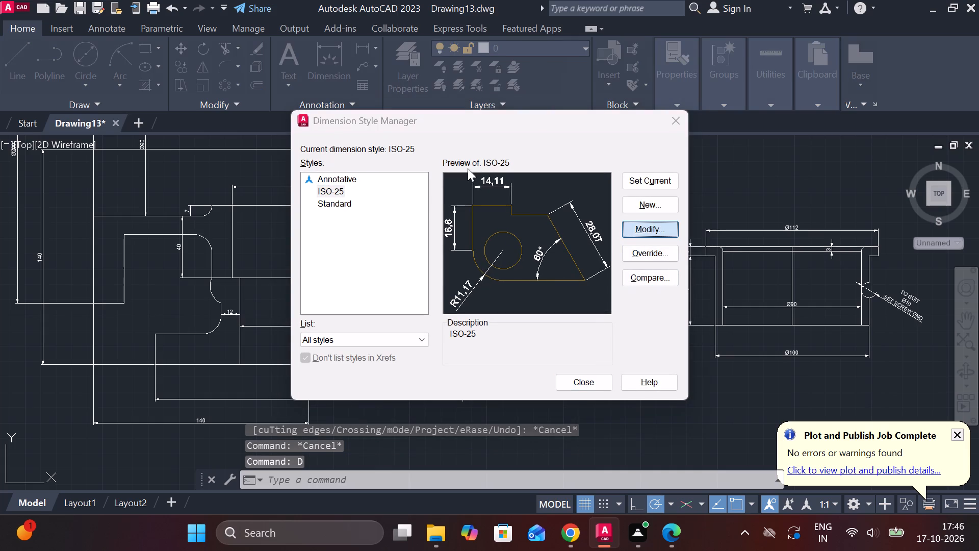
left_click(371, 94)
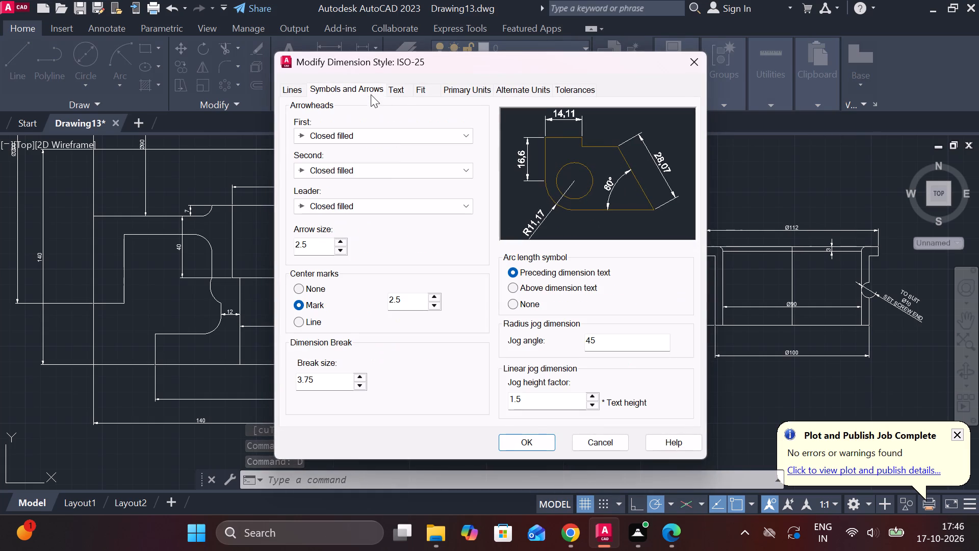
left_click_drag(328, 245, 249, 245)
key("4")
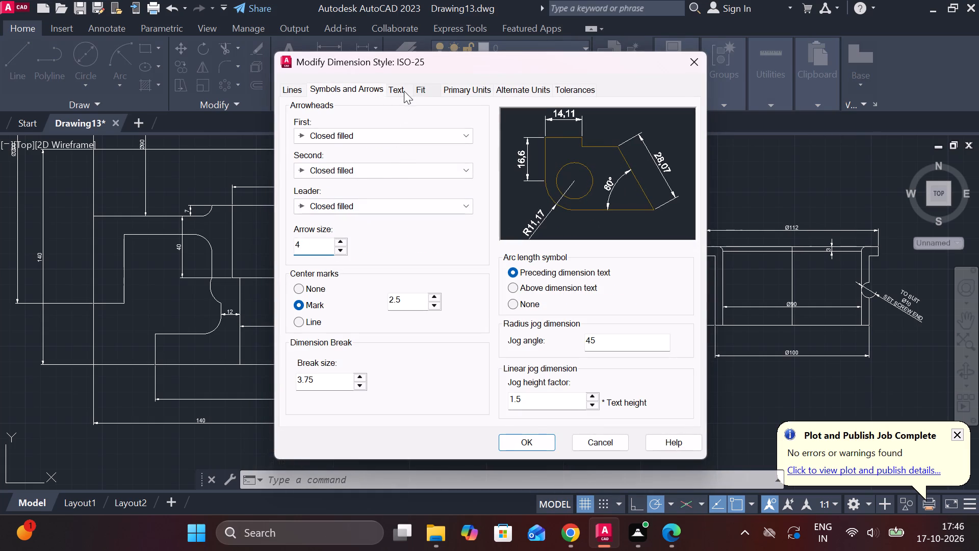
left_click(404, 91)
left_click_drag(445, 203, 381, 203)
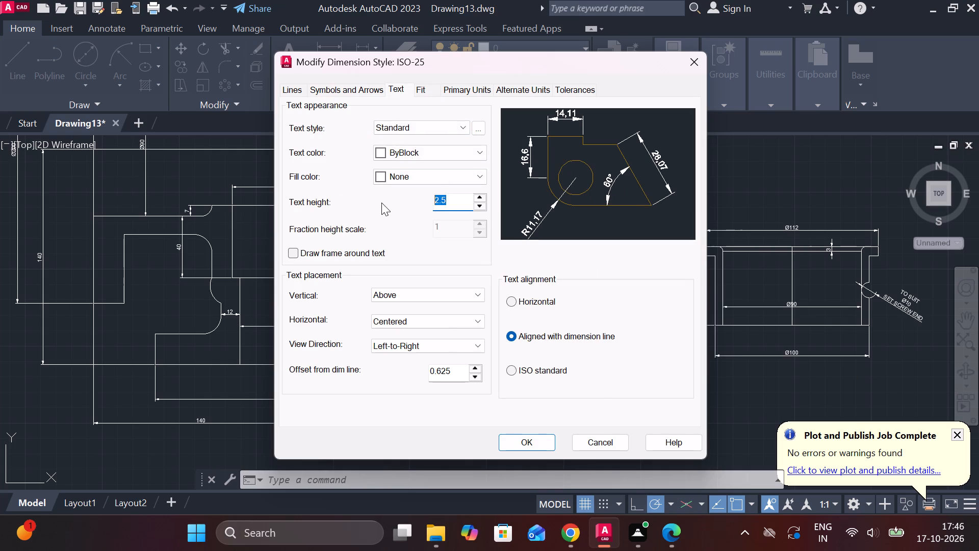
key("6")
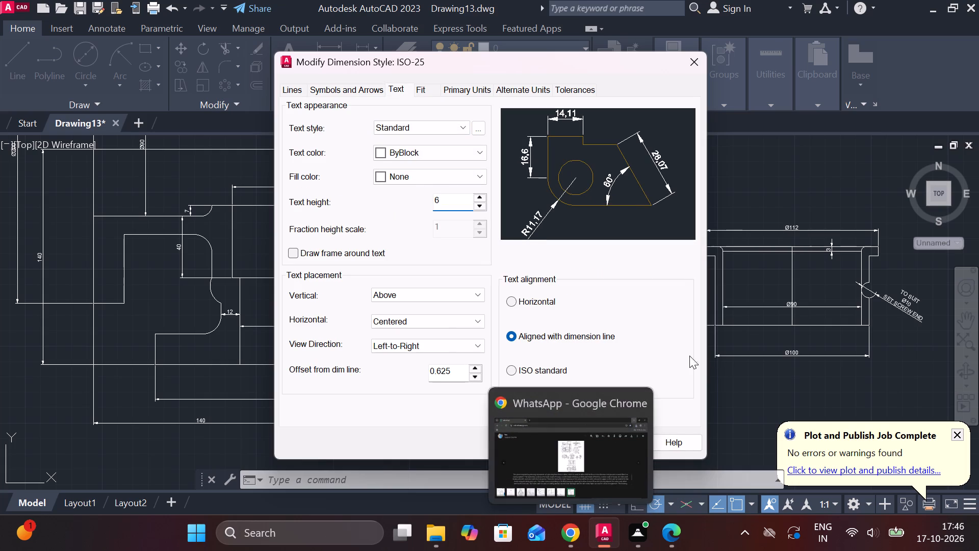
left_click(539, 441)
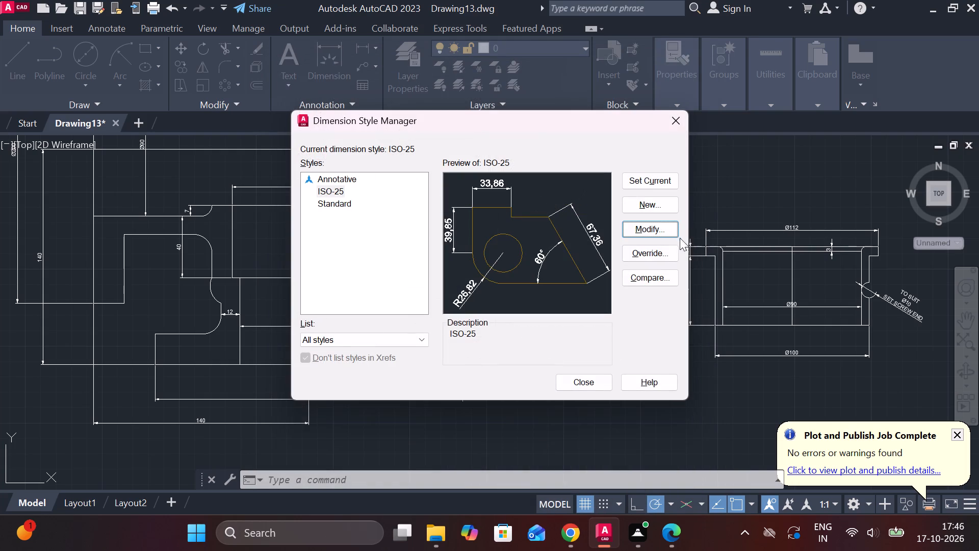
left_click(646, 172)
left_click(591, 380)
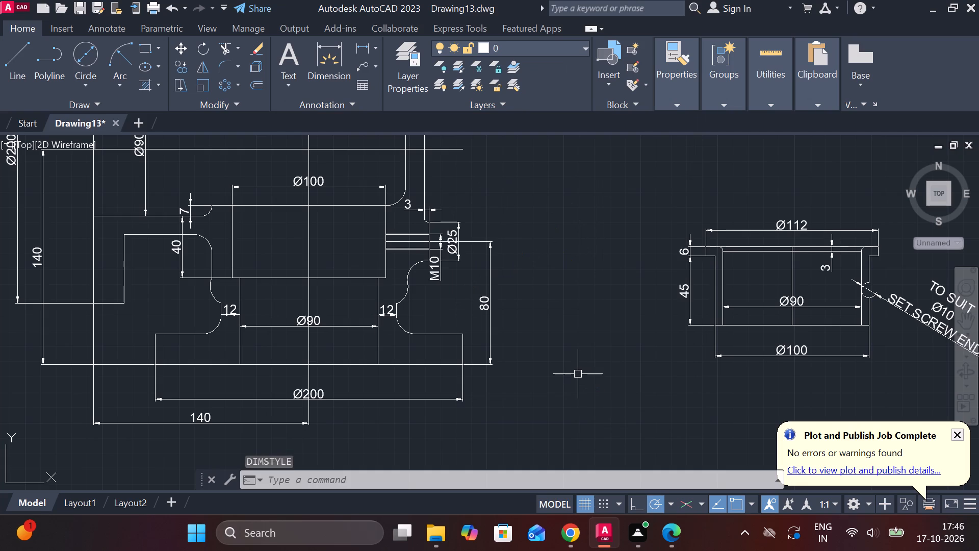
Examine the resized dimensions on the bush, flanged cover and domed part, and the relief at the domed part's left corner.
middle_click_drag(577, 373, 518, 362)
scroll(519, 361, "down", 1)
scroll(705, 325, "up", 2)
middle_click_drag(705, 325, 479, 290)
scroll(478, 289, "up", 2)
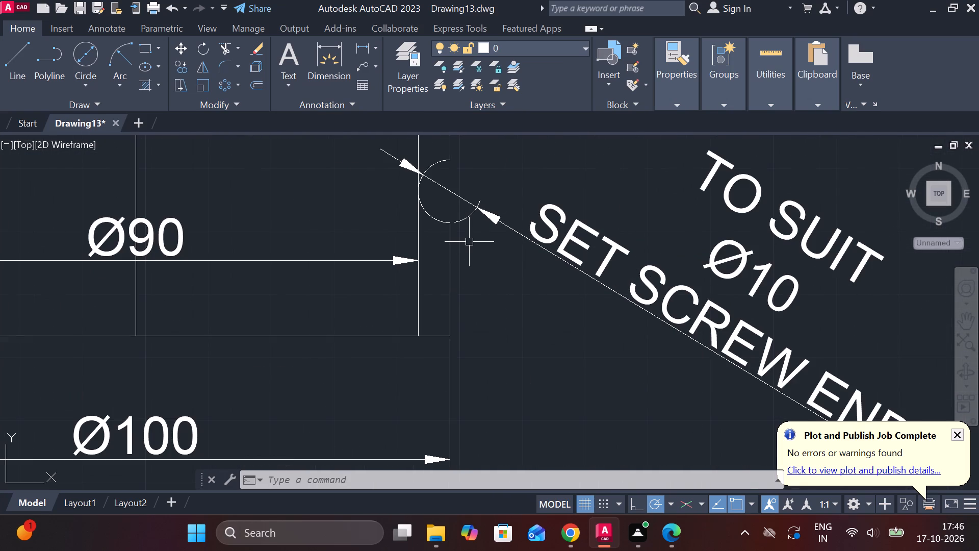
scroll(469, 242, "down", 3)
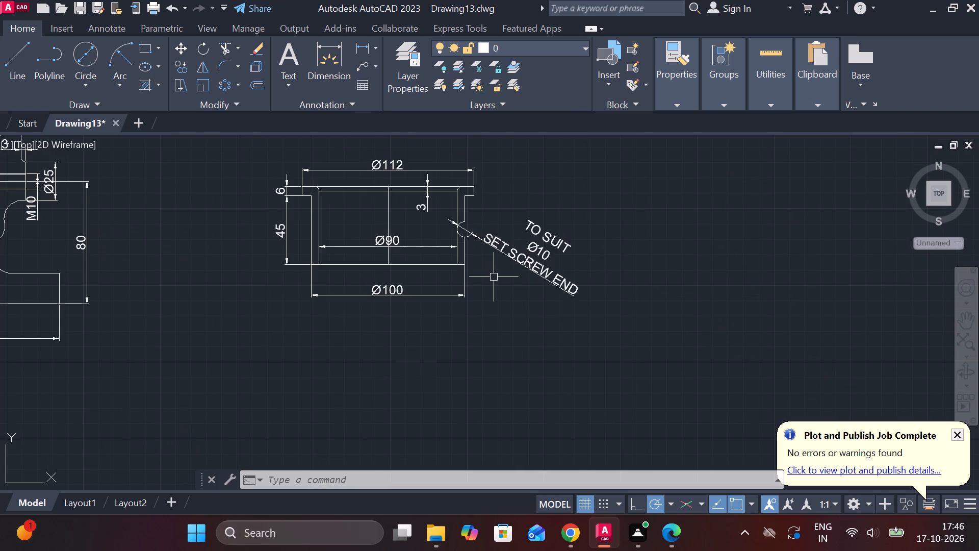
scroll(570, 262, "down", 1)
middle_click_drag(665, 257, 390, 428)
middle_click_drag(437, 362, 316, 410)
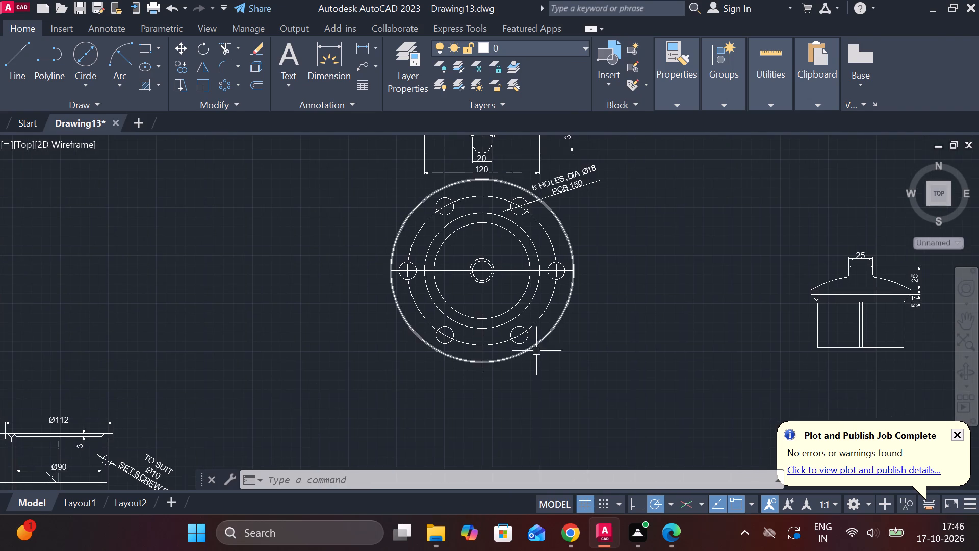
middle_click_drag(609, 291, 563, 361)
scroll(506, 242, "up", 1)
middle_click_drag(506, 242, 545, 336)
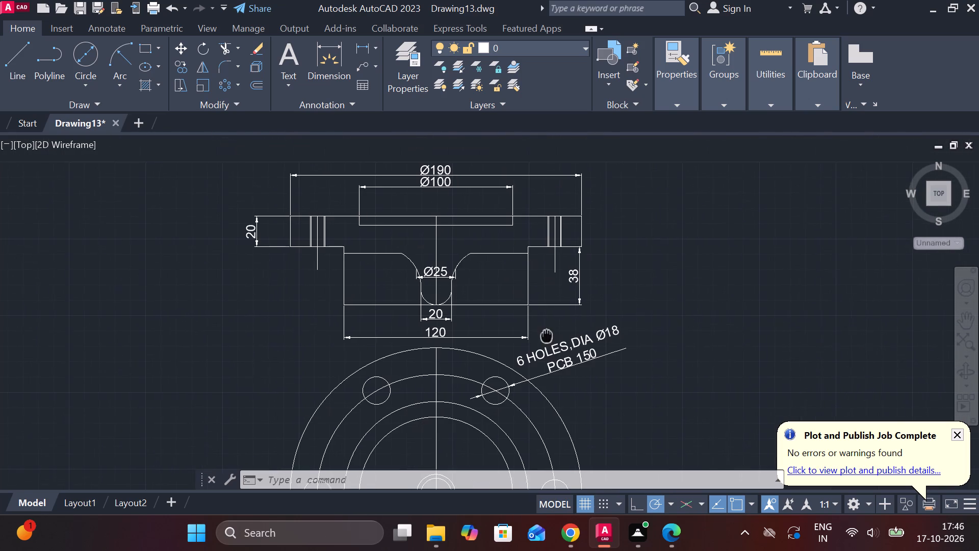
middle_click_drag(545, 336, 546, 336)
scroll(538, 381, "down", 1)
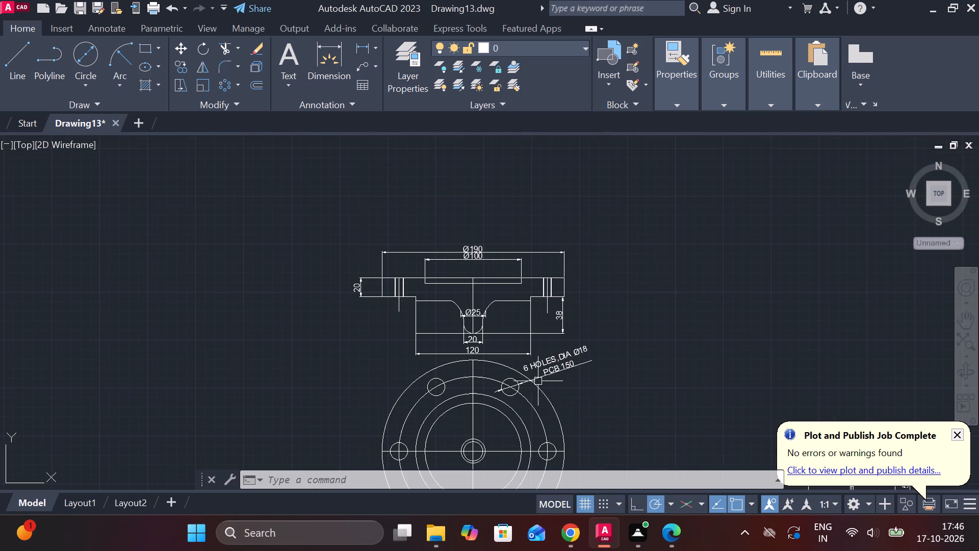
scroll(366, 312, "up", 3)
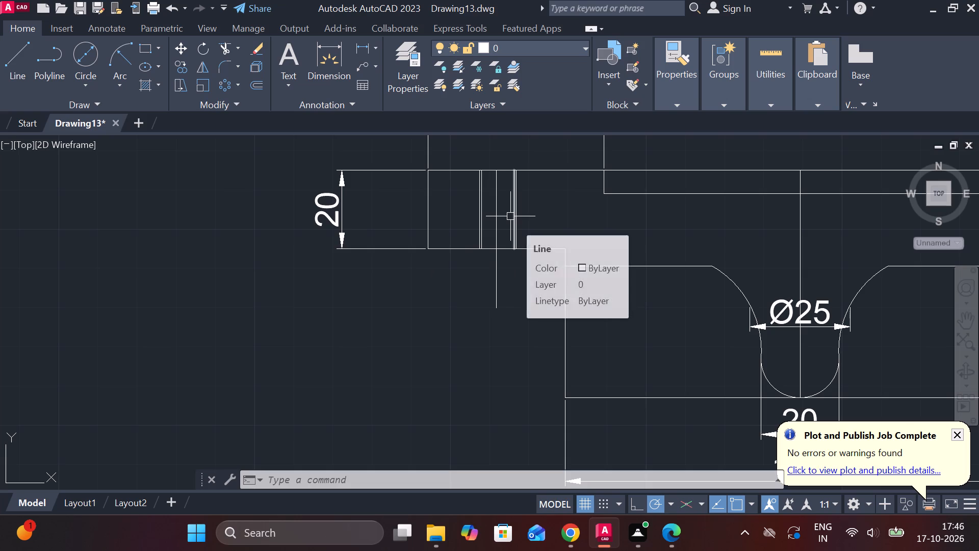
scroll(623, 273, "up", 3)
scroll(443, 268, "down", 2)
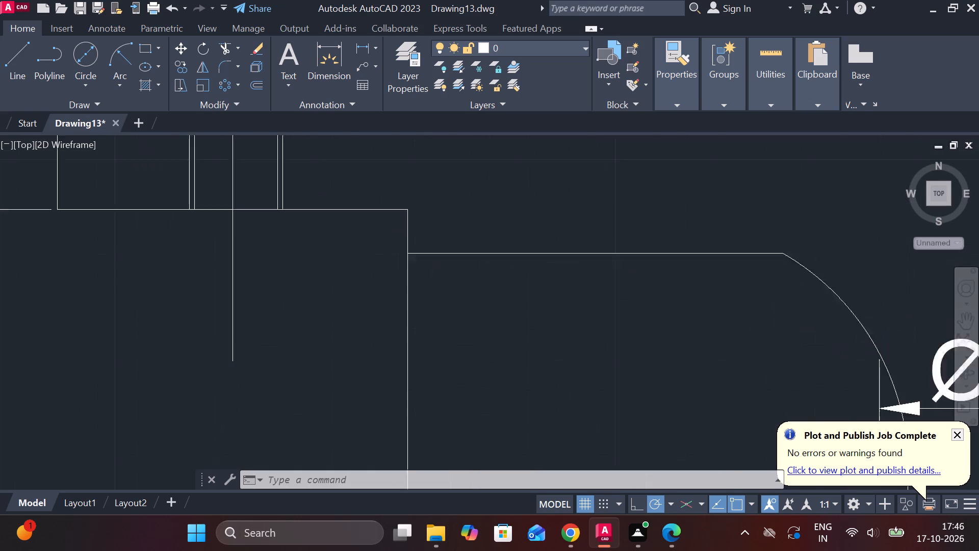
scroll(443, 268, "down", 1)
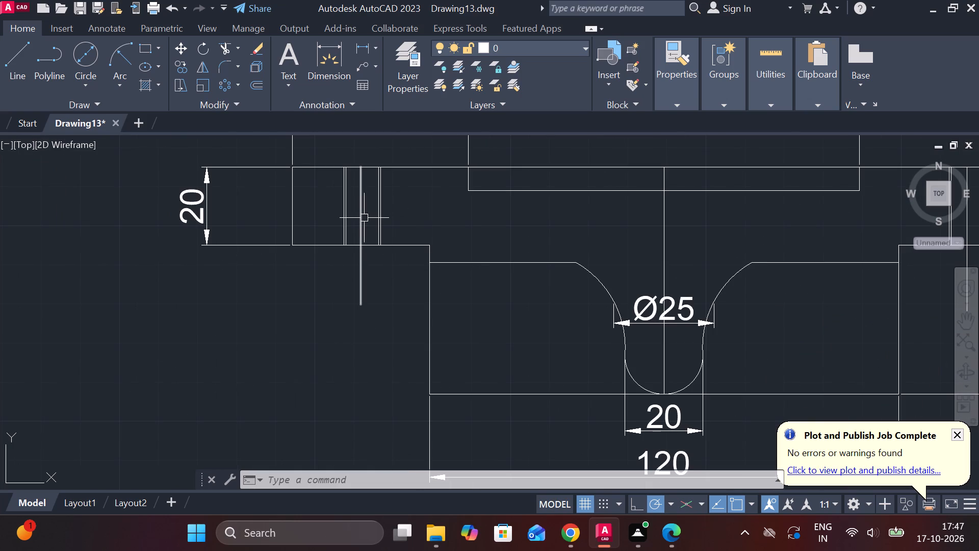
scroll(364, 218, "down", 3)
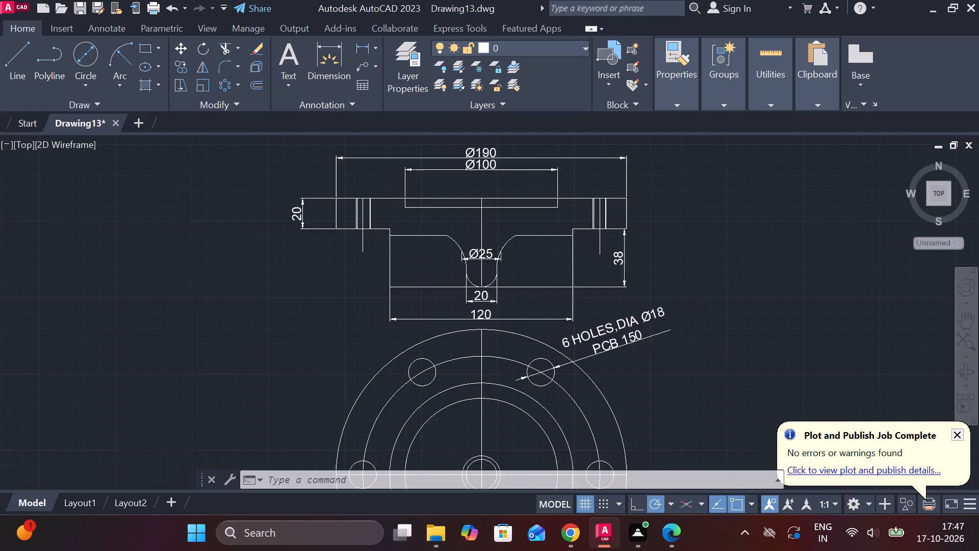
scroll(364, 218, "up", 1)
scroll(460, 234, "down", 2)
middle_click_drag(577, 321, 356, 248)
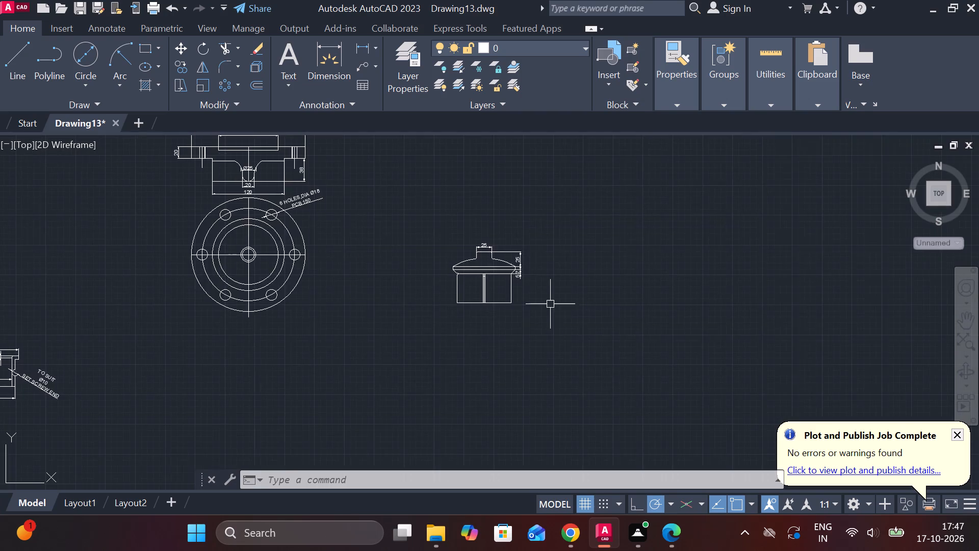
scroll(548, 303, "up", 3)
middle_click_drag(491, 287, 555, 367)
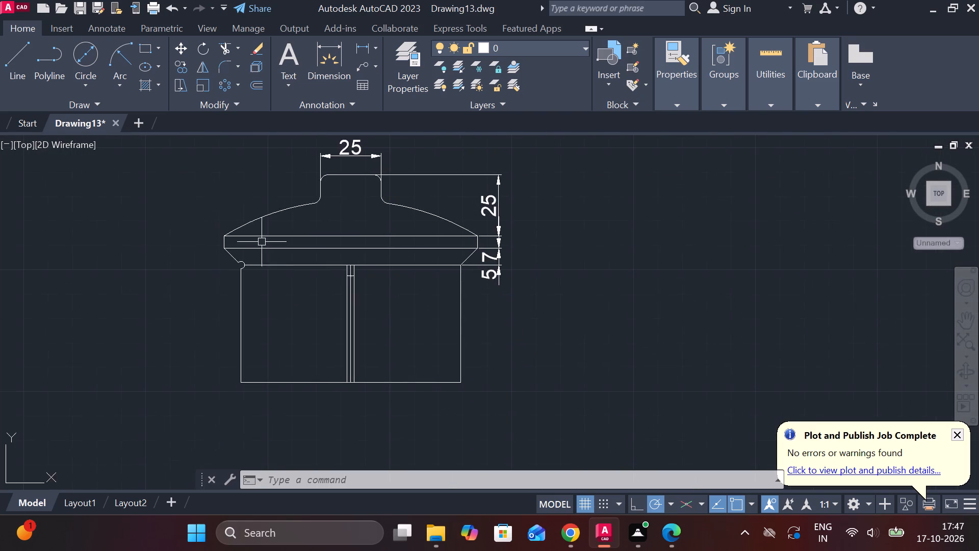
scroll(195, 228, "up", 3)
middle_click_drag(210, 257, 293, 213)
scroll(324, 297, "up", 2)
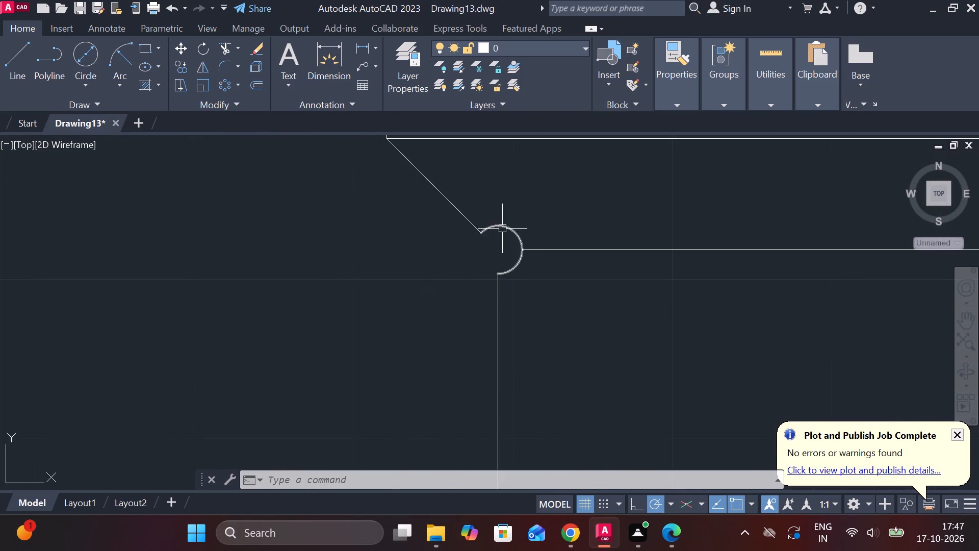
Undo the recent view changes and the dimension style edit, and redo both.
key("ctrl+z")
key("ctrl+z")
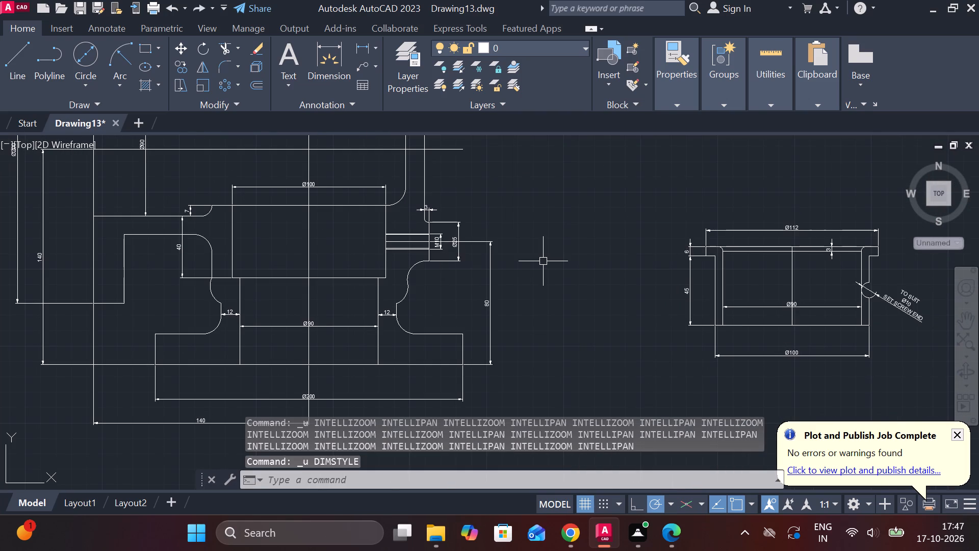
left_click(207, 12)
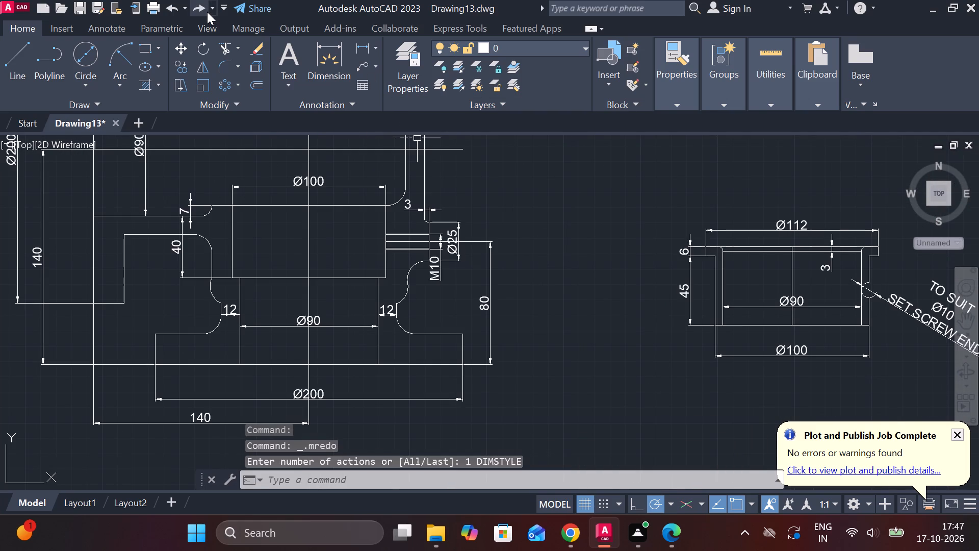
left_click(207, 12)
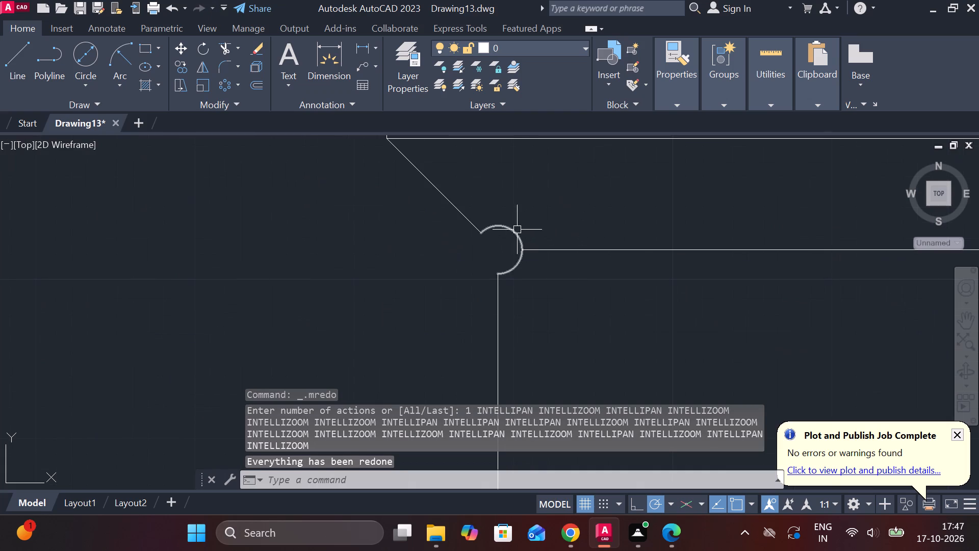
Erase the relief arc at the domed part's left corner below the flange.
double_click(517, 229)
type("E")
key("space")
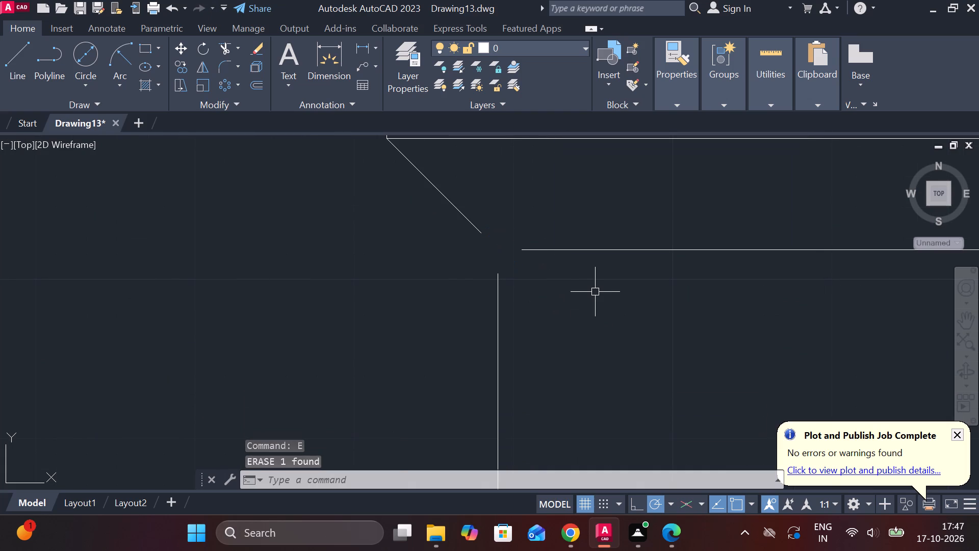
key("e")
key("x")
key("Escape")
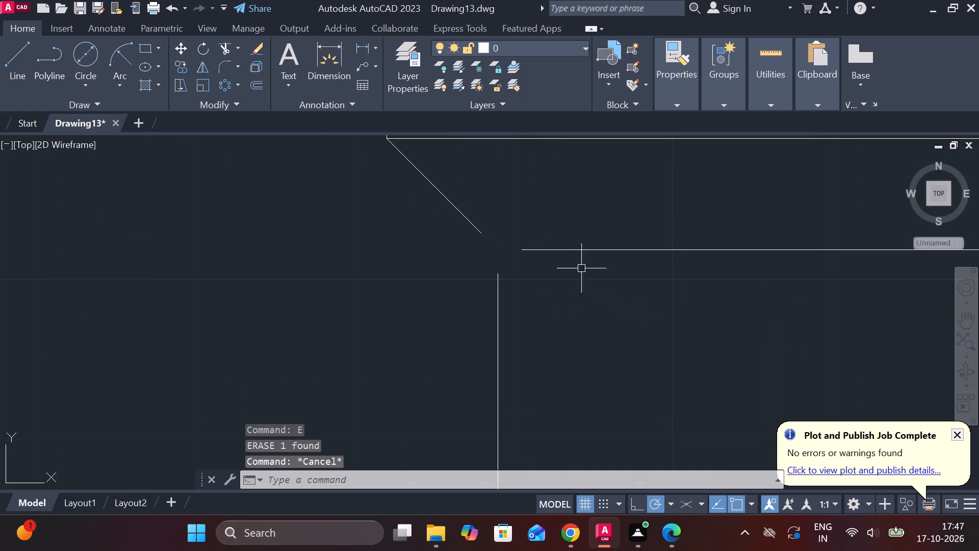
Lengthen the horizontal line below the flange leftward past the body's vertical side.
left_click(568, 249)
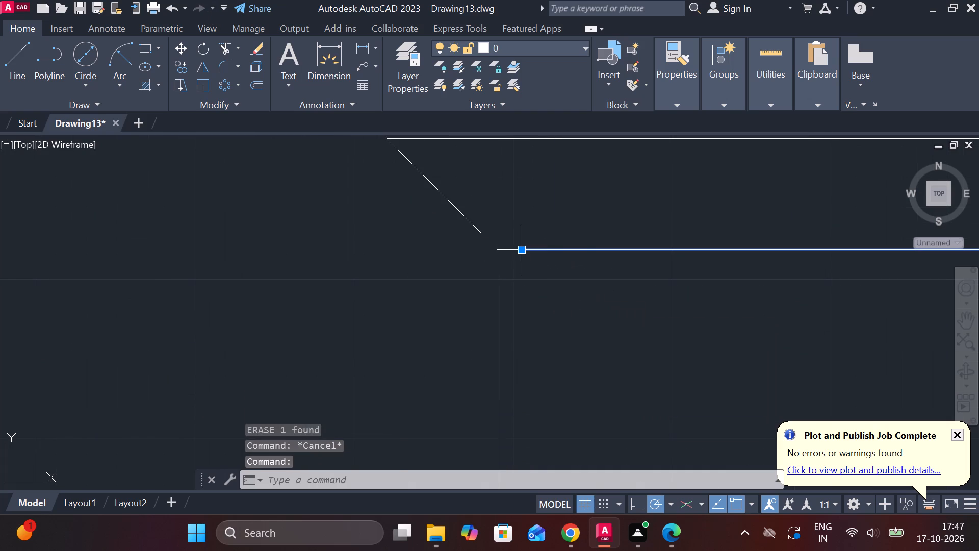
left_click(548, 287)
left_click(409, 270)
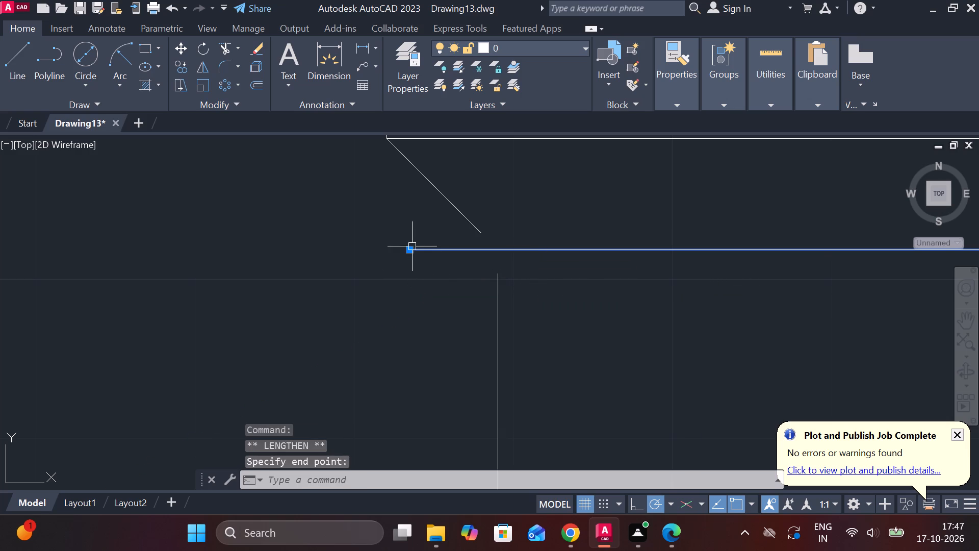
key("Escape")
Lengthen the slanted edge down and rightward through the left corner, past the body's vertical side.
left_click(476, 233)
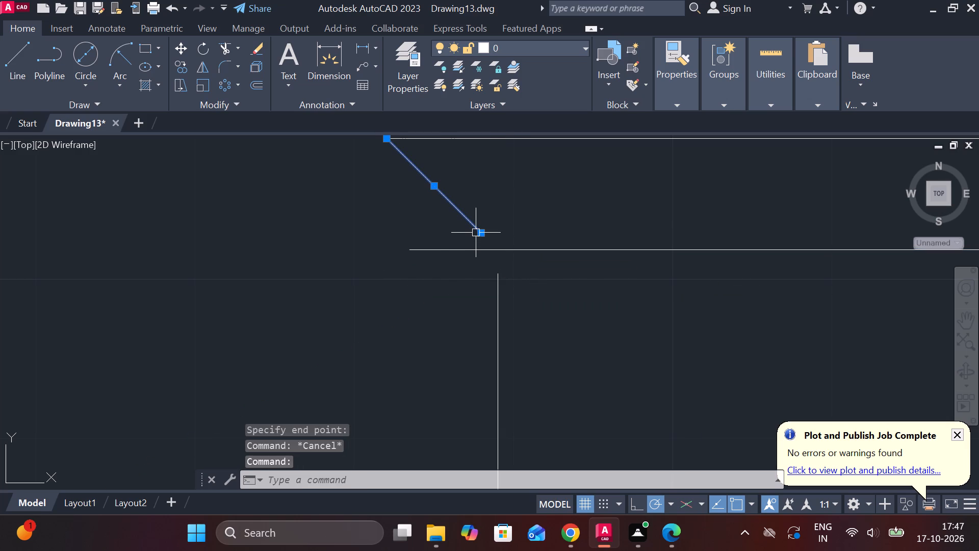
left_click(542, 268)
left_click(573, 294)
key("Escape")
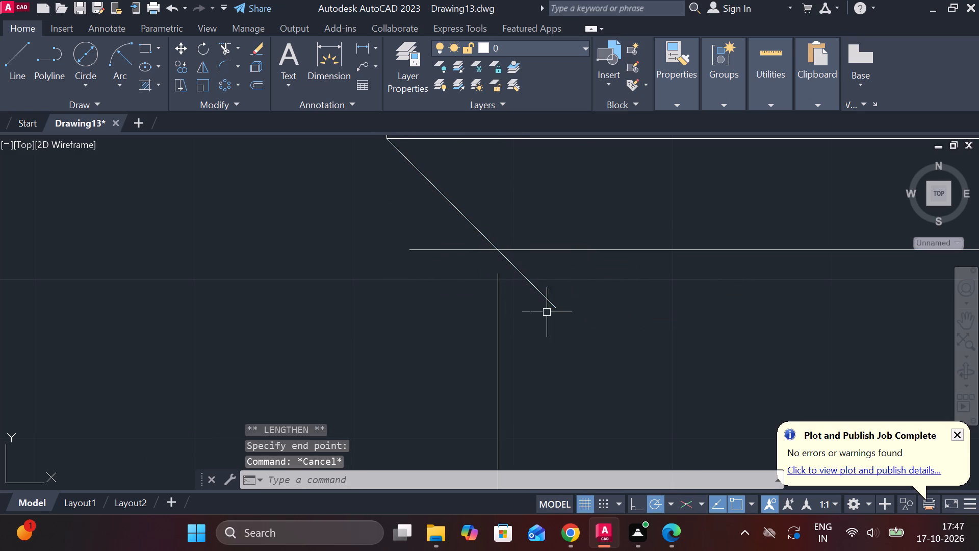
Stretch the upper end of the body's left vertical side to the corner where the slanted and horizontal lines cross.
left_click(493, 329)
left_click(494, 301)
left_click(500, 289)
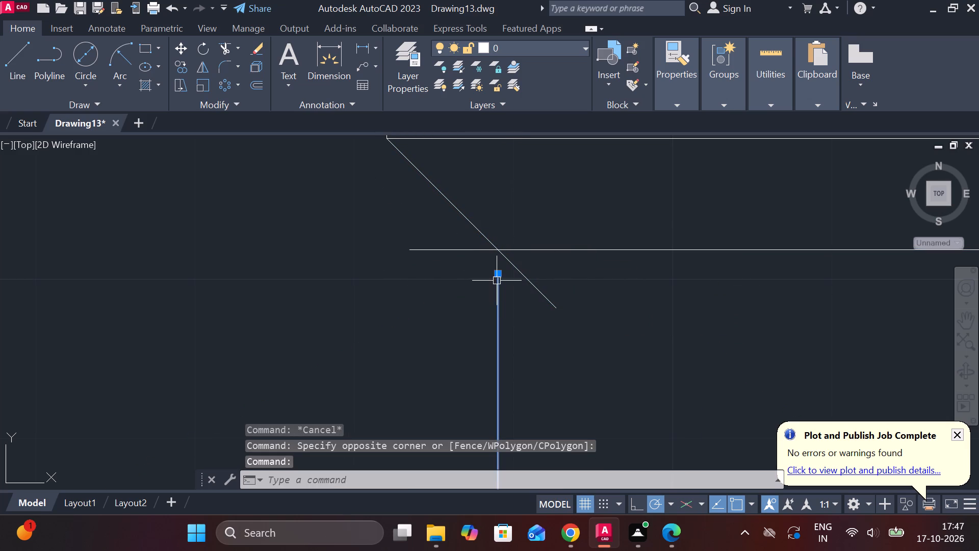
left_click(497, 275)
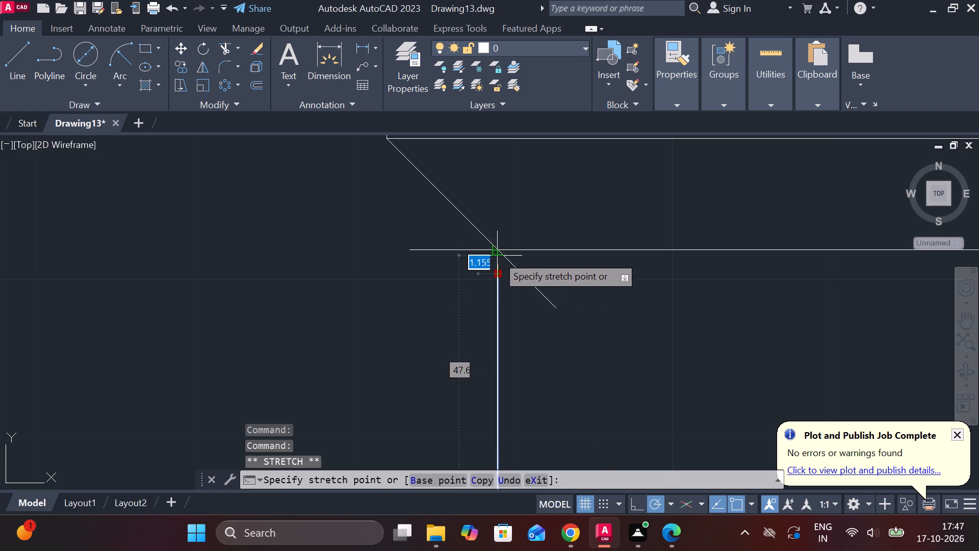
left_click(497, 247)
key("Escape")
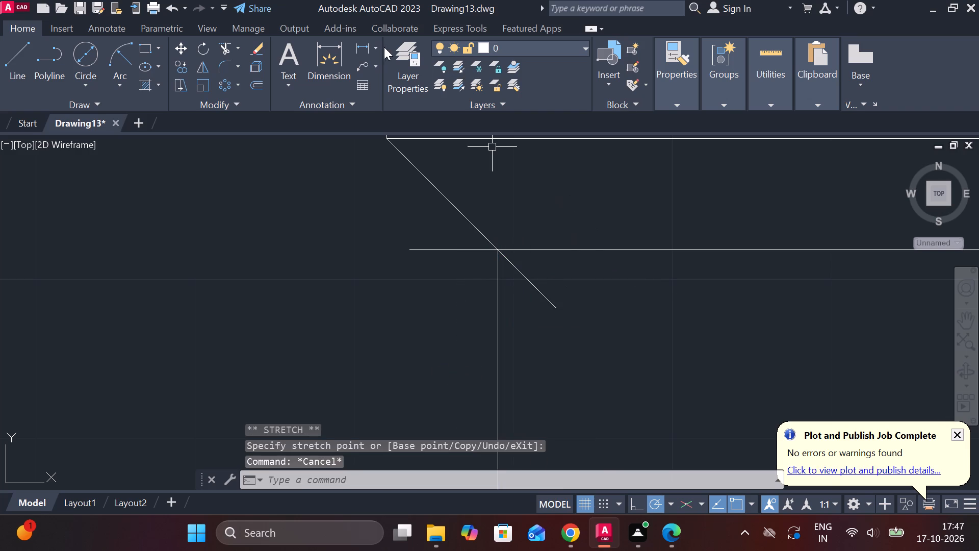
Add an angular dimension between the slanted edge and the horizontal line below the flange, placed outside the domed part's left corner.
left_click(380, 45)
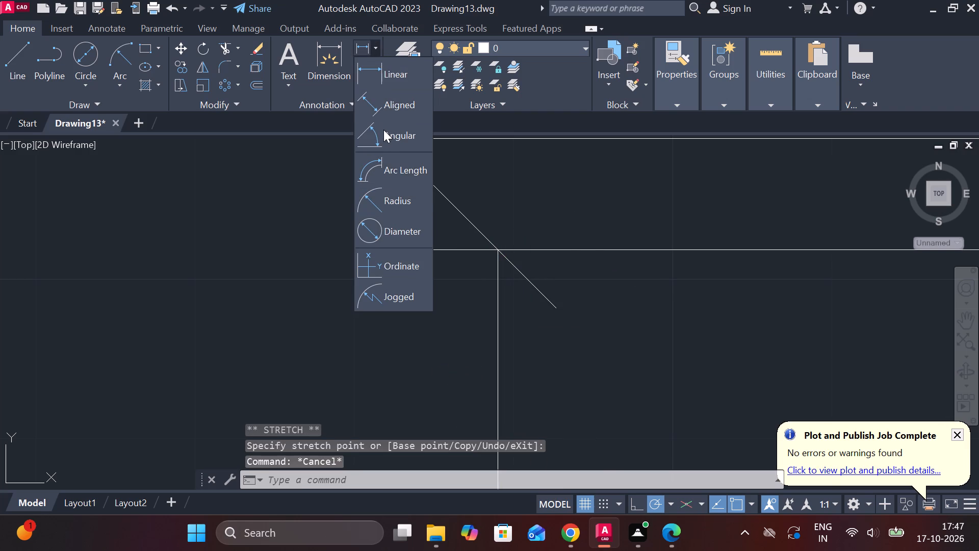
left_click(385, 137)
left_click(470, 220)
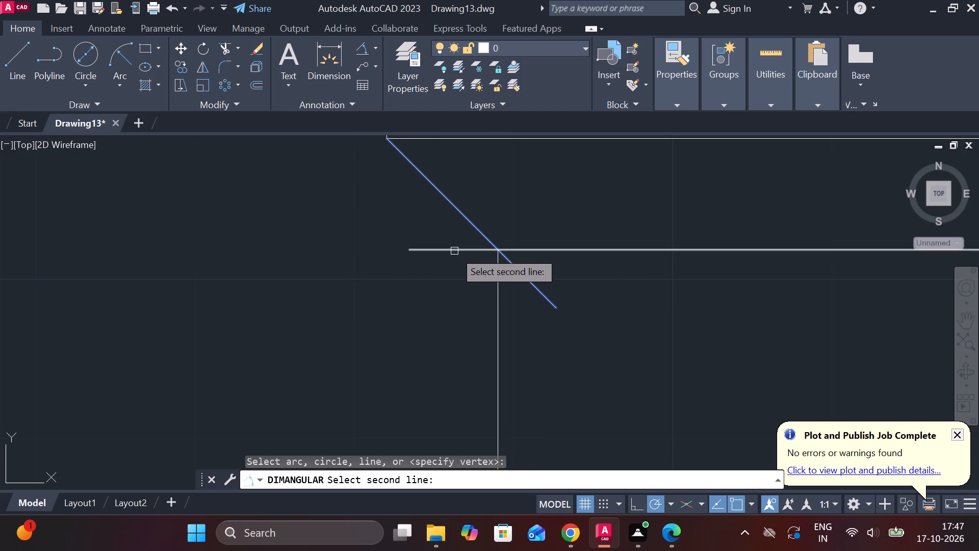
left_click(454, 251)
middle_click_drag(351, 227, 423, 342)
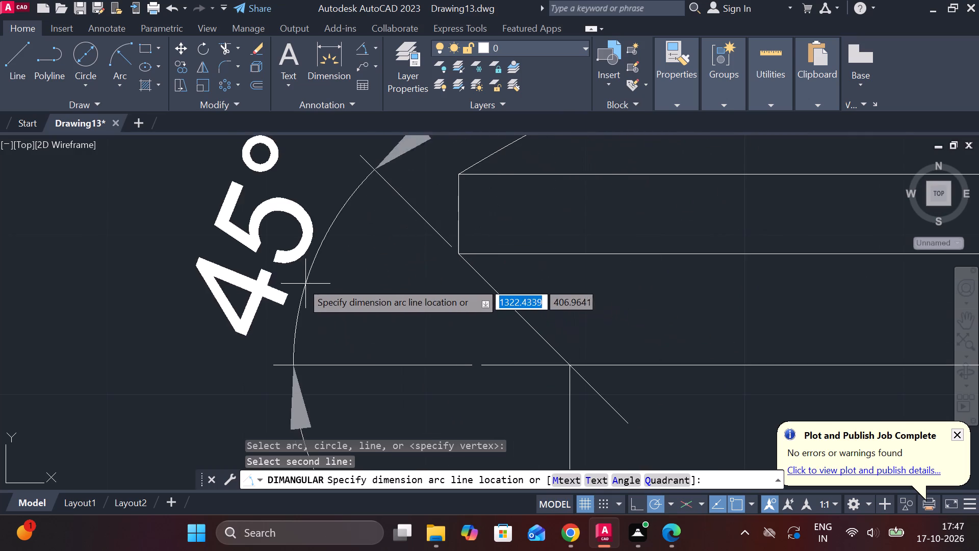
left_click(251, 252)
Trim the slanted edge's overshoot beyond the corner where it meets the body's left vertical side.
scroll(441, 296, "down", 1)
middle_click_drag(441, 296, 417, 275)
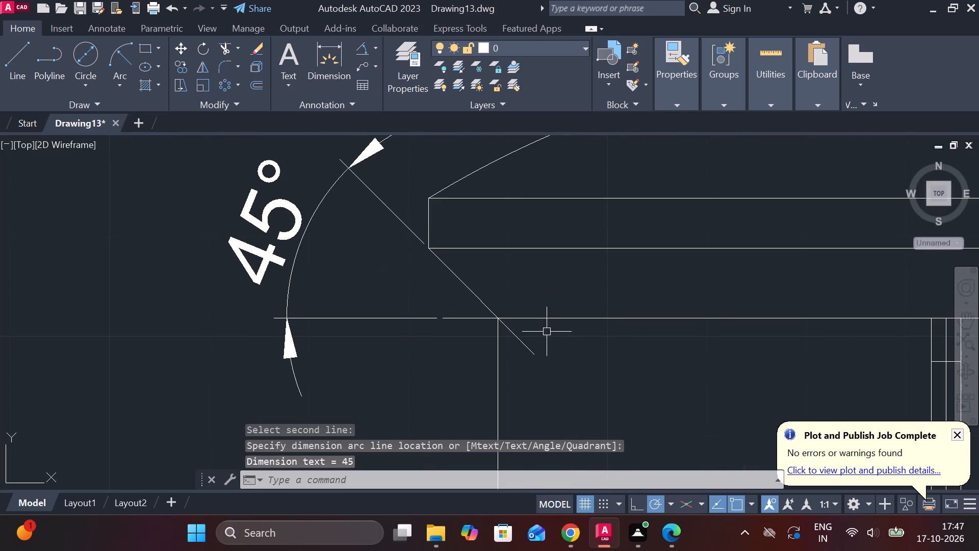
type("TR")
key("space")
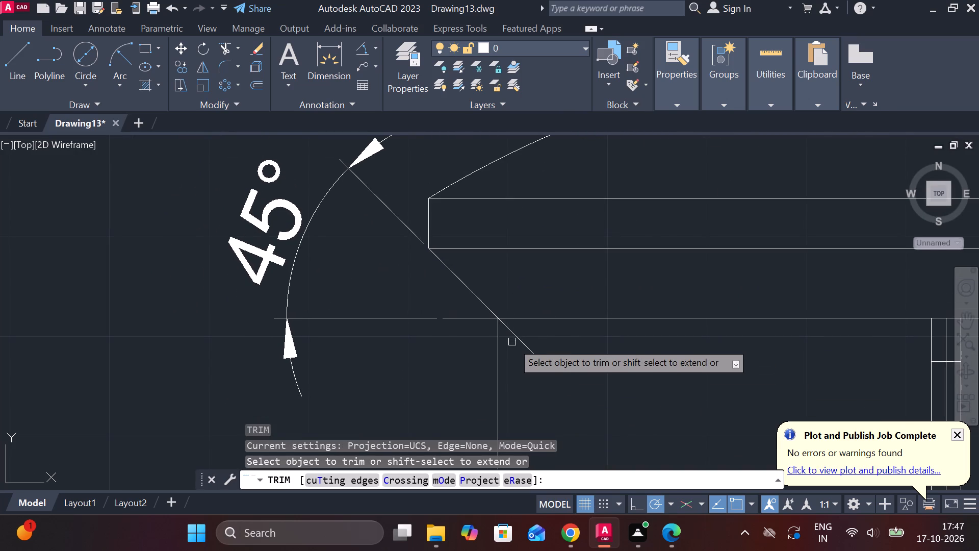
left_click(512, 339)
scroll(527, 345, "up", 1)
middle_click_drag(527, 345, 556, 368)
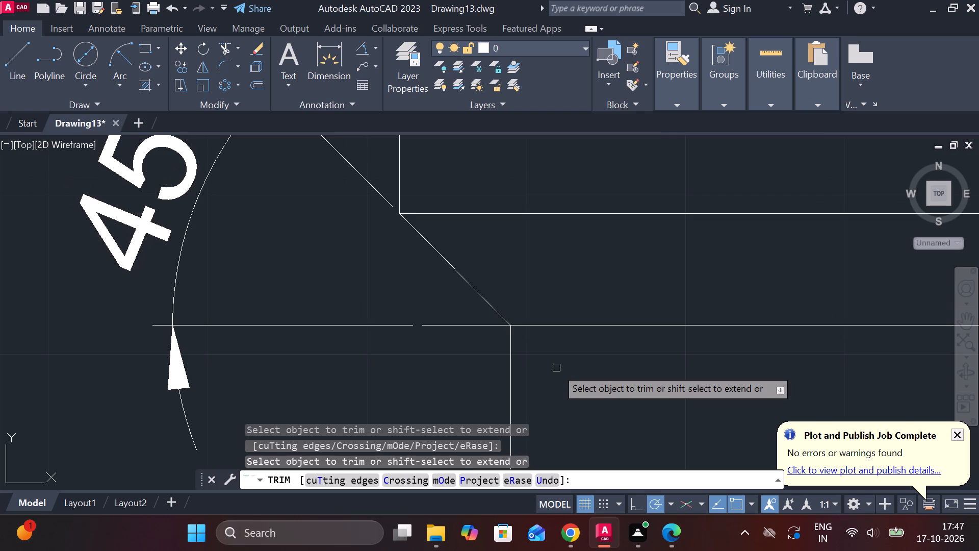
key("Escape")
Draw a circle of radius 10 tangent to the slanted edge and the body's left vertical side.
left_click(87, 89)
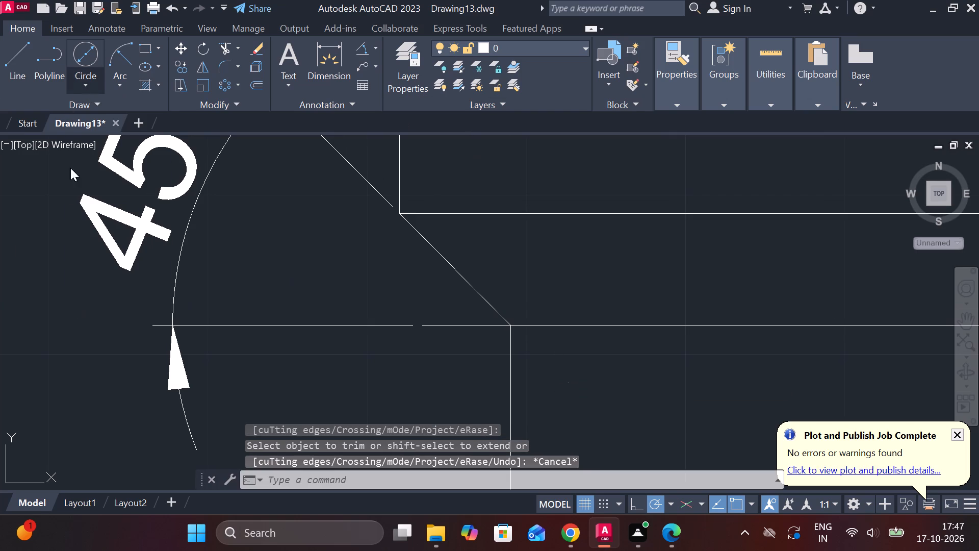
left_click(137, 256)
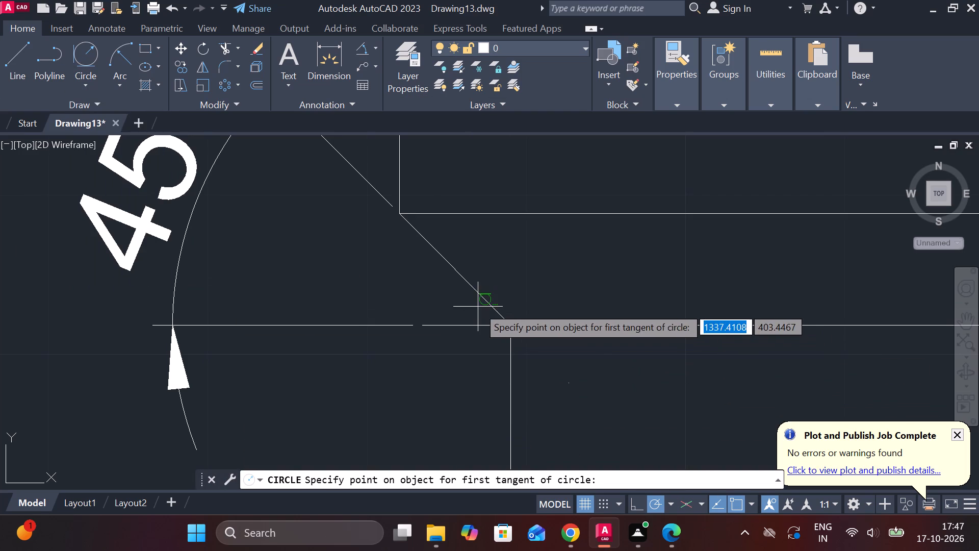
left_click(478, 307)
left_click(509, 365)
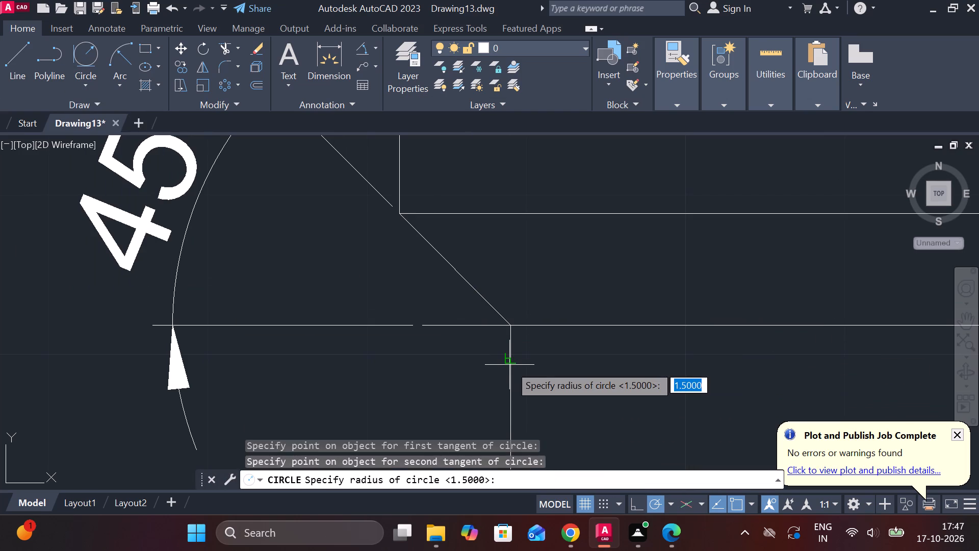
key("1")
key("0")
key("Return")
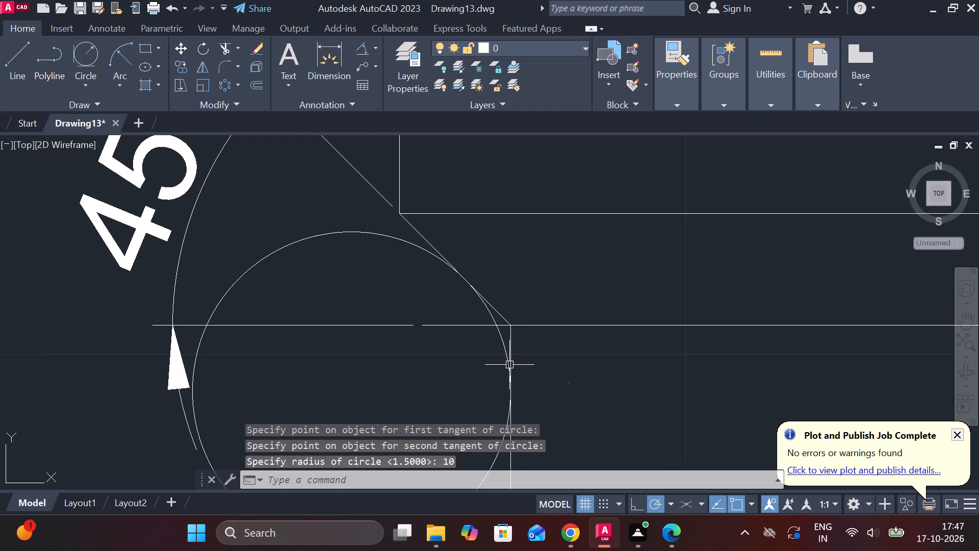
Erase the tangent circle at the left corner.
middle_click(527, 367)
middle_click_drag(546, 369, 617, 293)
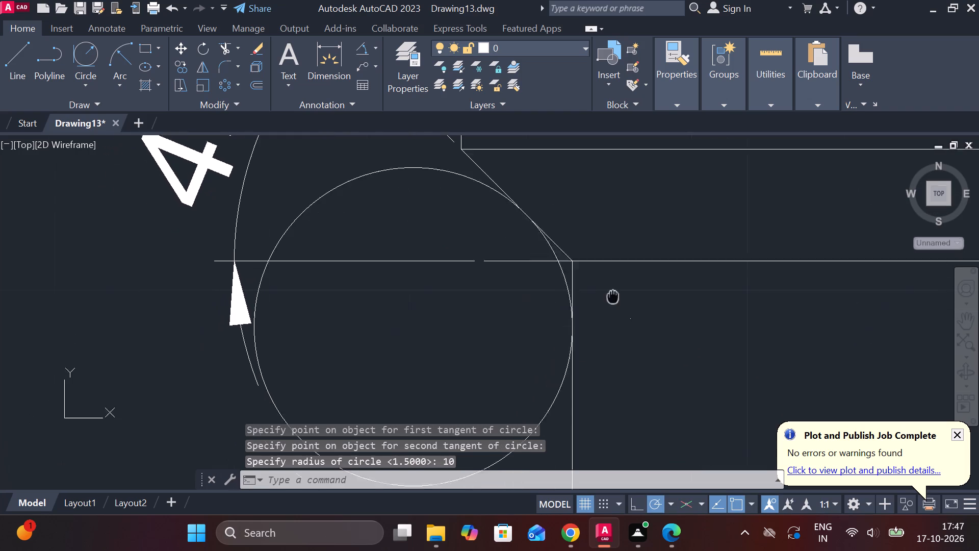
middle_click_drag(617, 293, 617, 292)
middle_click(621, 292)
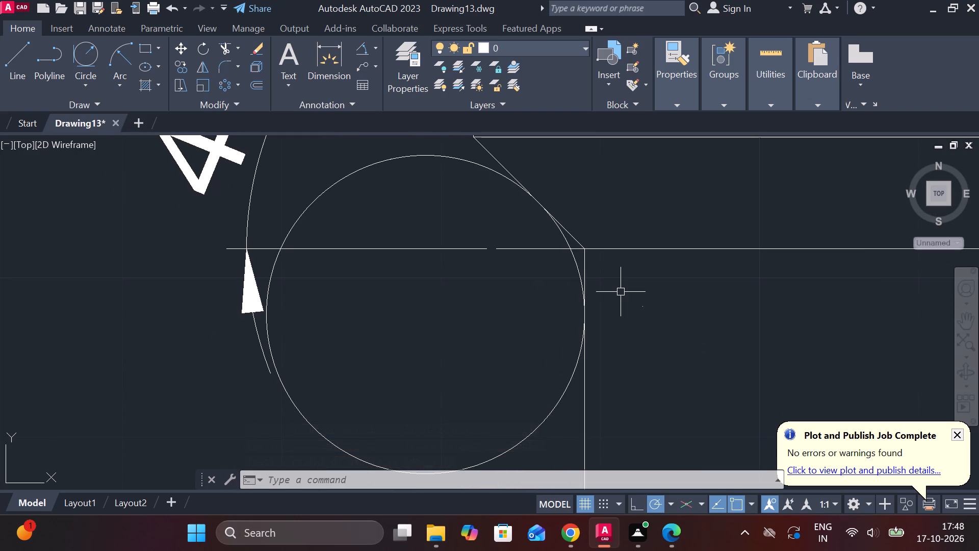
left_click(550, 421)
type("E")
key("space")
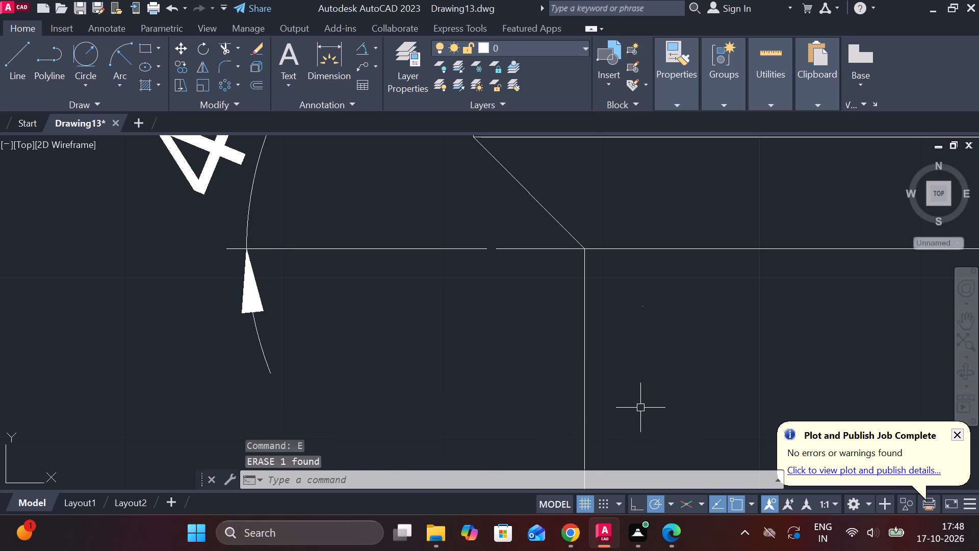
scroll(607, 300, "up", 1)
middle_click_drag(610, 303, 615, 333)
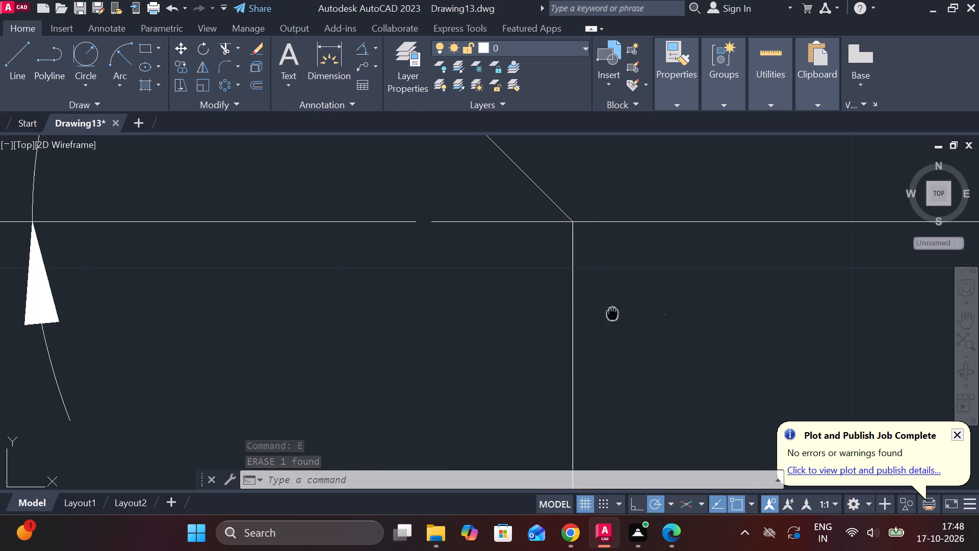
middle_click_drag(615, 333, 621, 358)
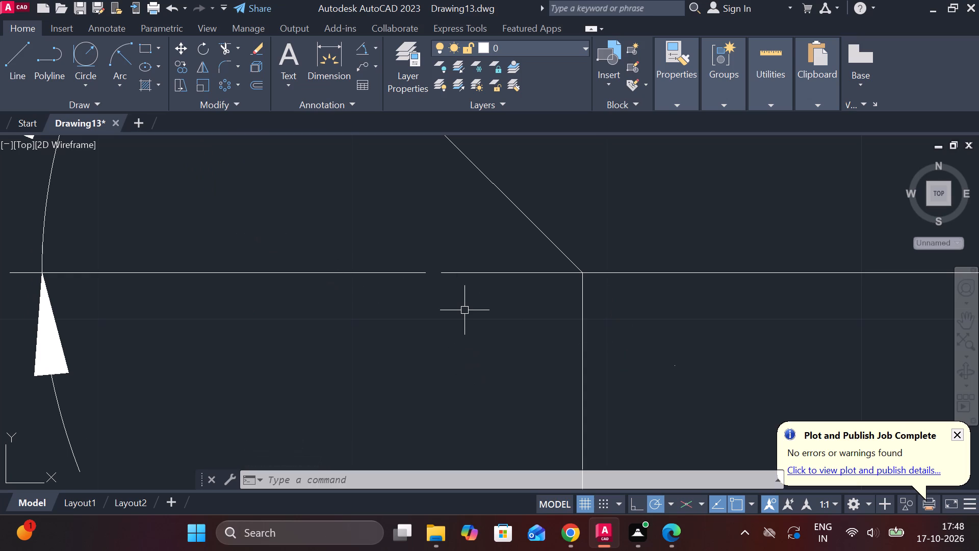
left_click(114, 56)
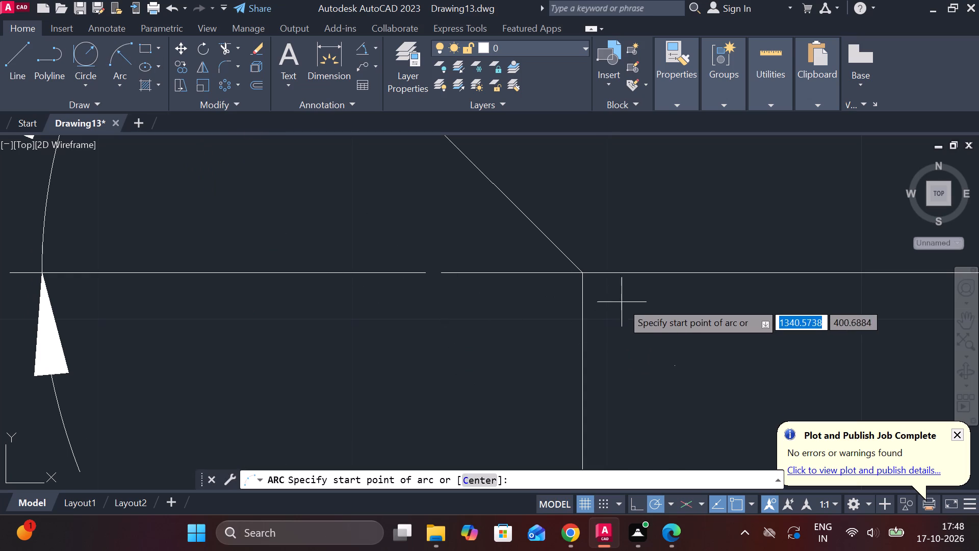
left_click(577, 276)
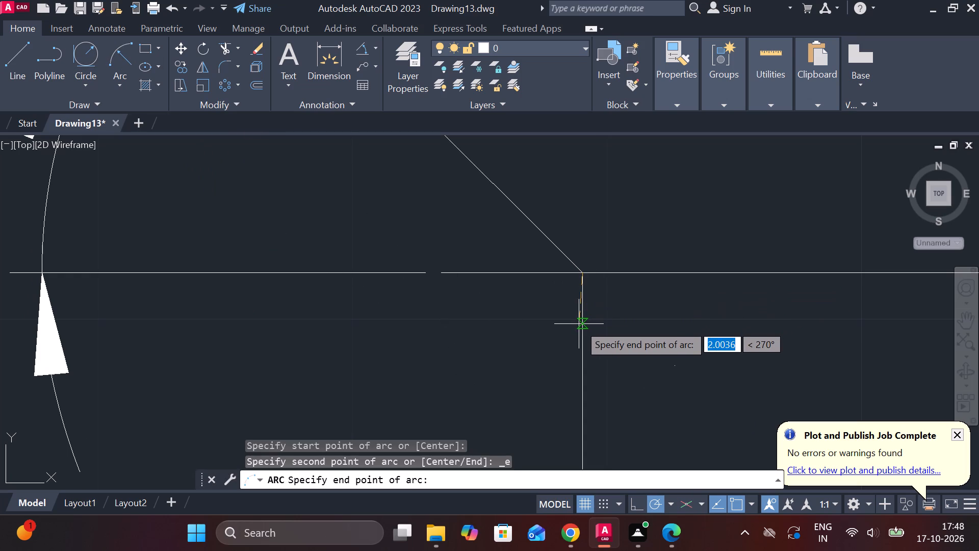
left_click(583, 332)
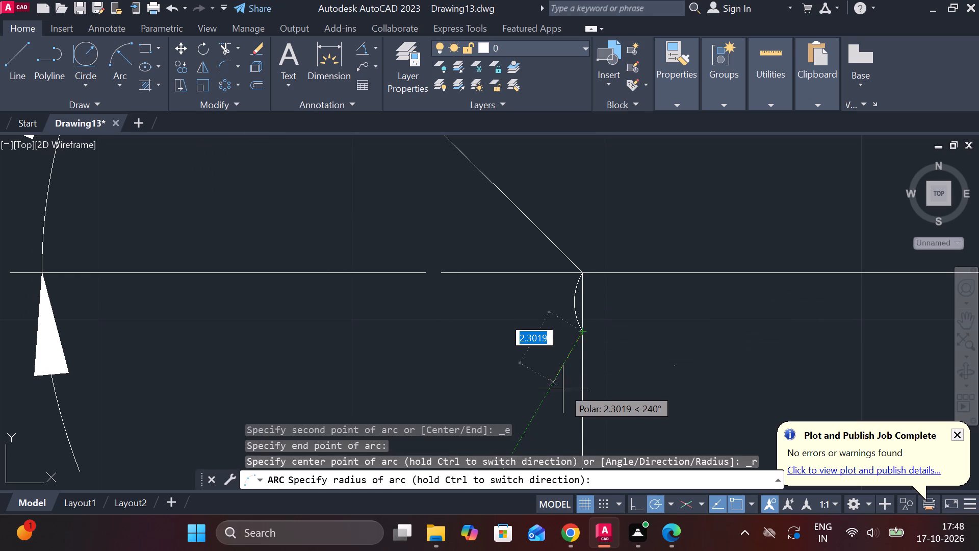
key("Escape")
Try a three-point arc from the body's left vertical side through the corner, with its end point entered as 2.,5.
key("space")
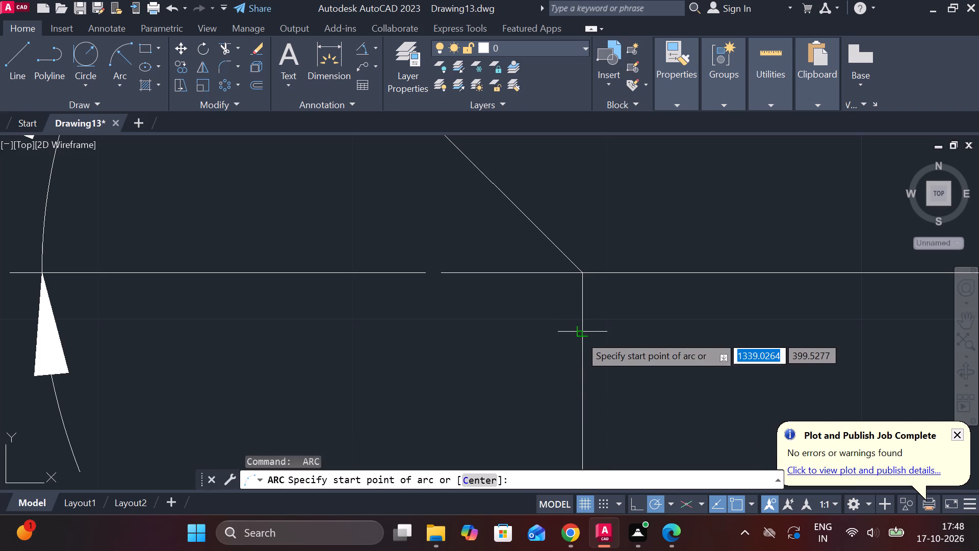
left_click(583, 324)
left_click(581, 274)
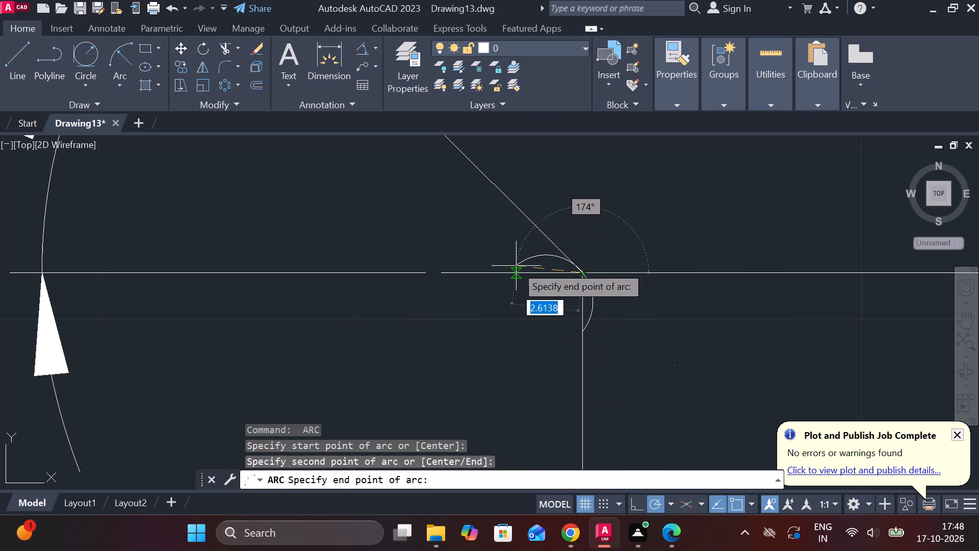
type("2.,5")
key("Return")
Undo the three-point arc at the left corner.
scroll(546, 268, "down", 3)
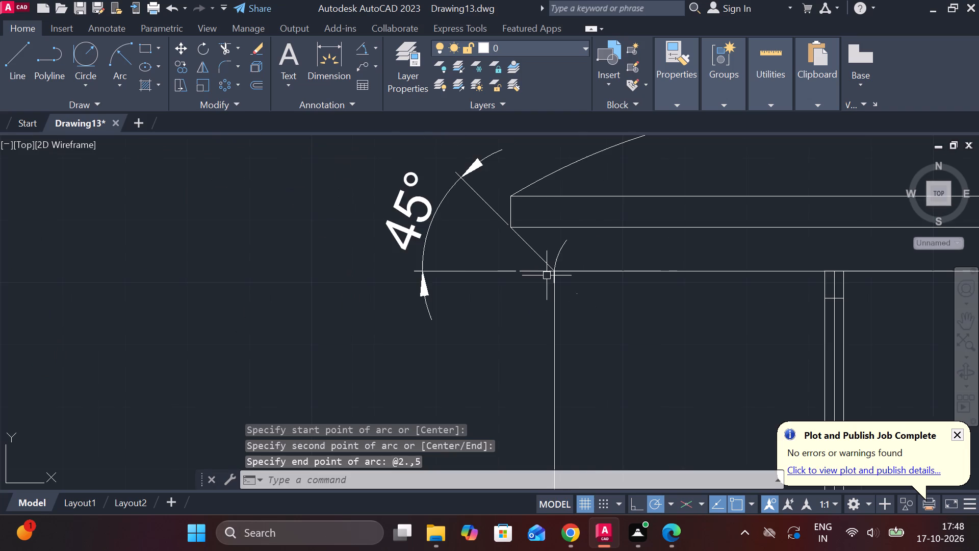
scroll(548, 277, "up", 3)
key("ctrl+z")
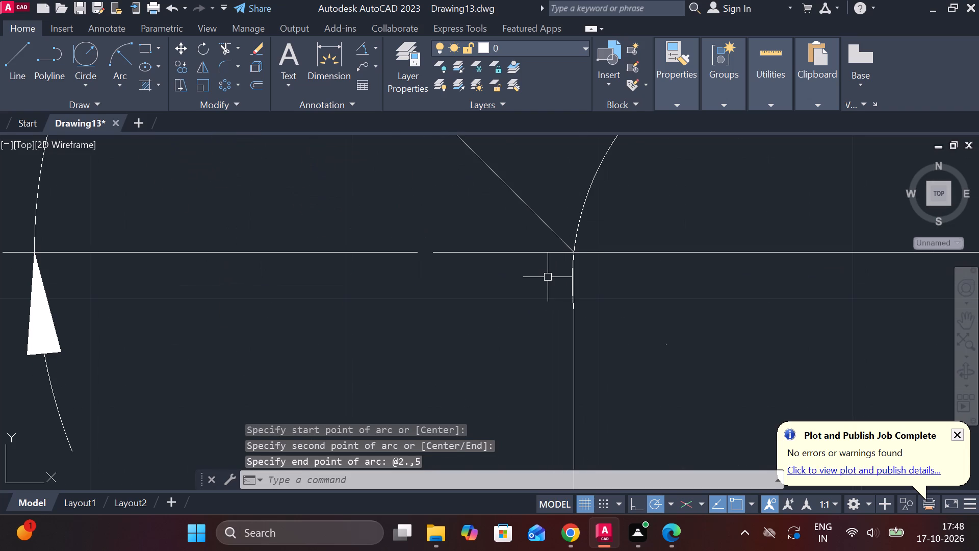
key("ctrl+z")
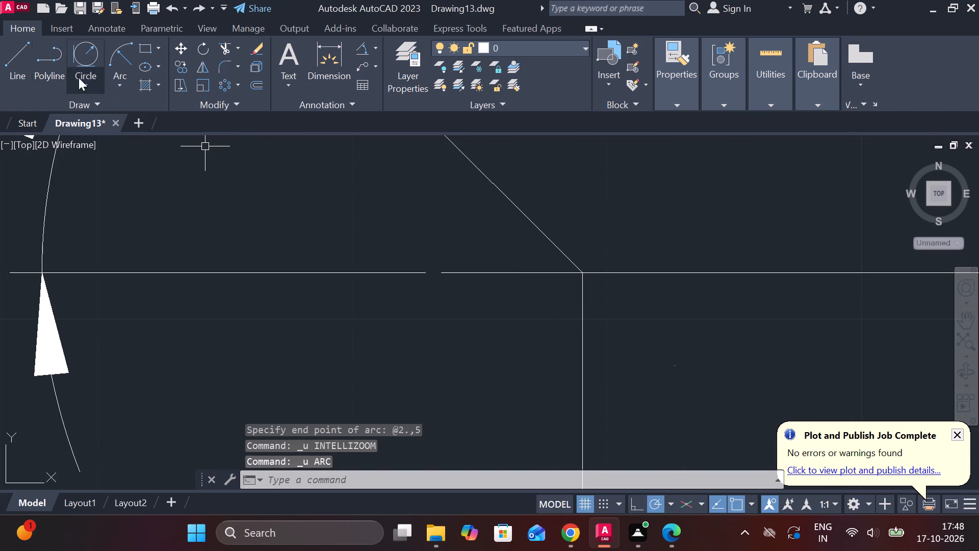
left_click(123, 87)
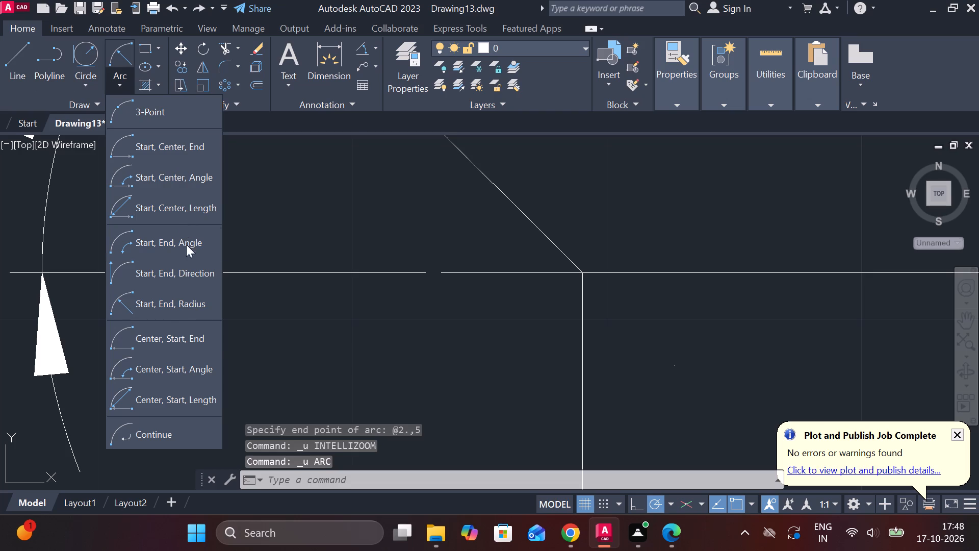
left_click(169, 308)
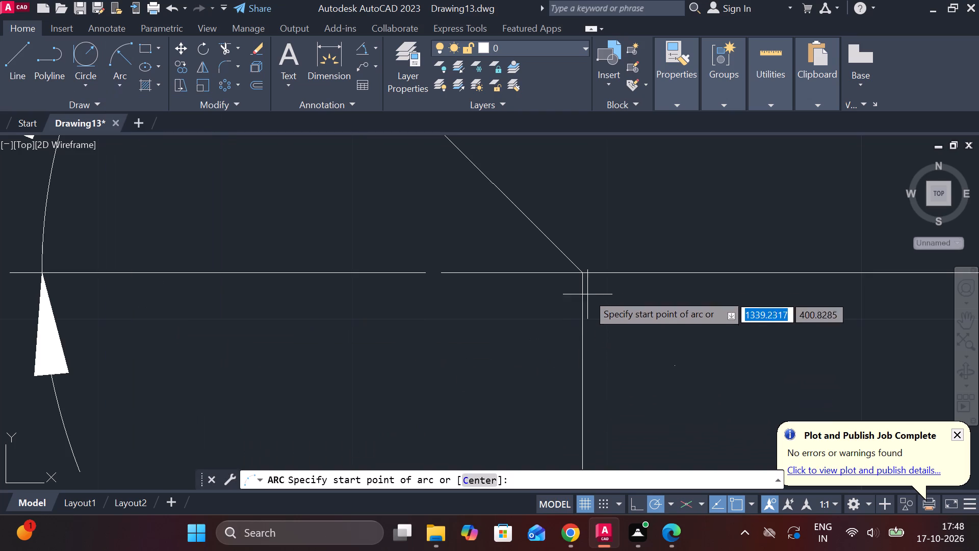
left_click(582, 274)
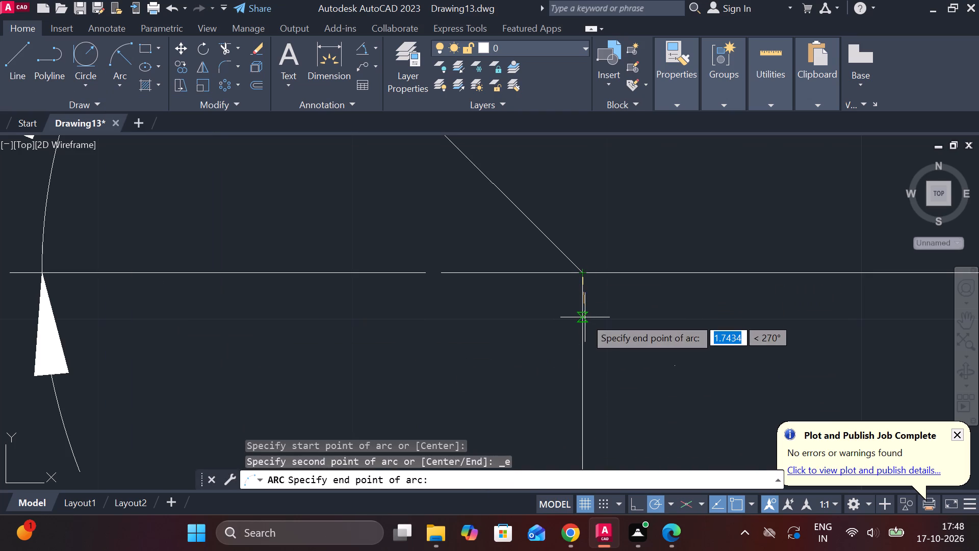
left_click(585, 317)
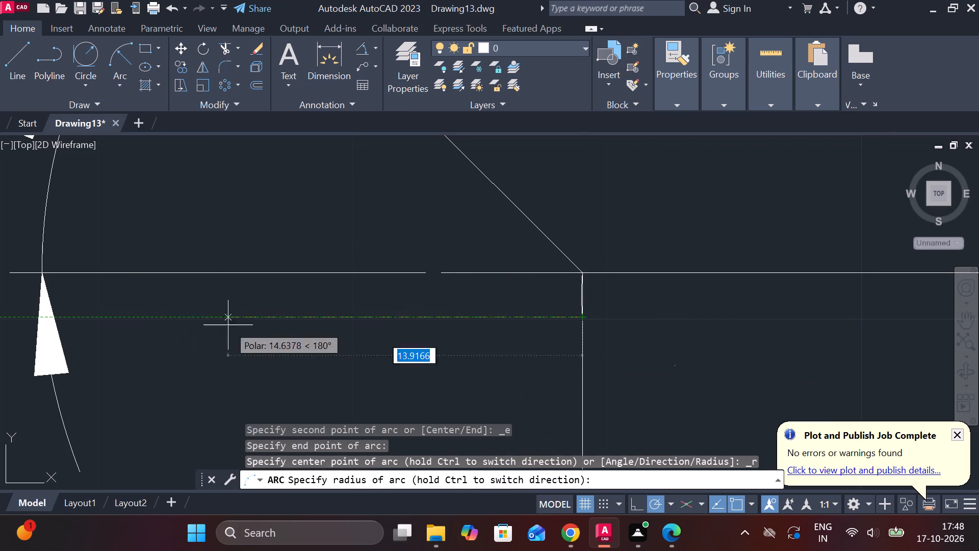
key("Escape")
Draw a three-point arc from the left vertical side just below the corner, through the corner, to the horizontal line about 0.79 left of it.
key("space")
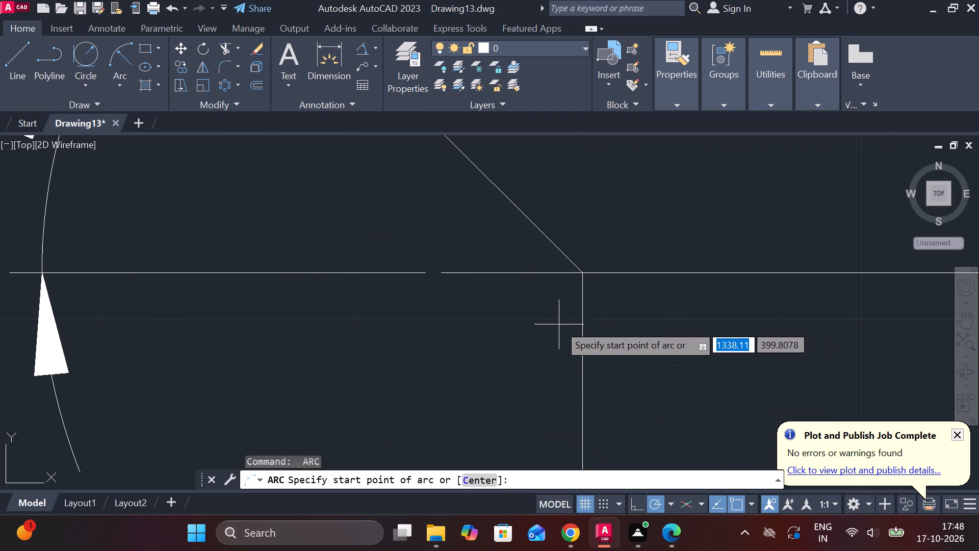
left_click(580, 316)
left_click(581, 274)
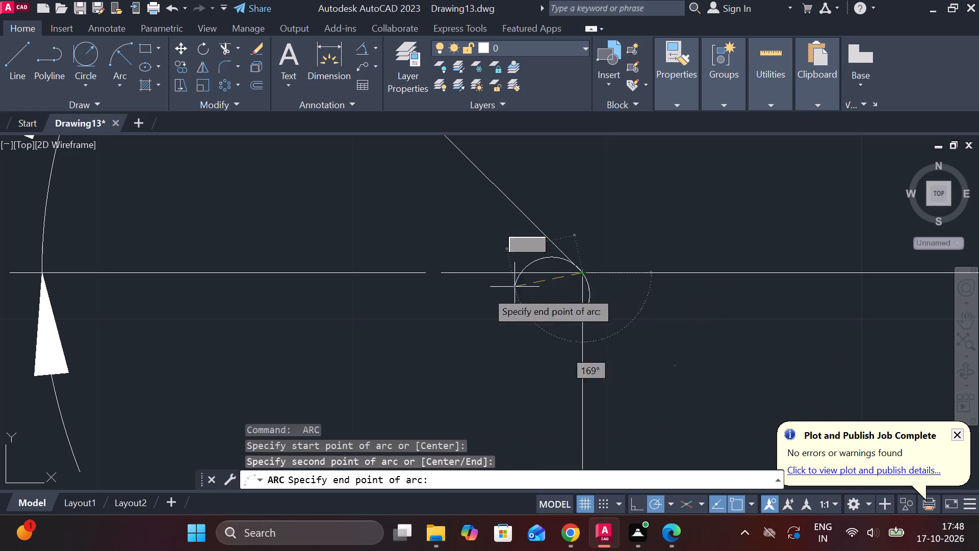
scroll(510, 265, "up", 2)
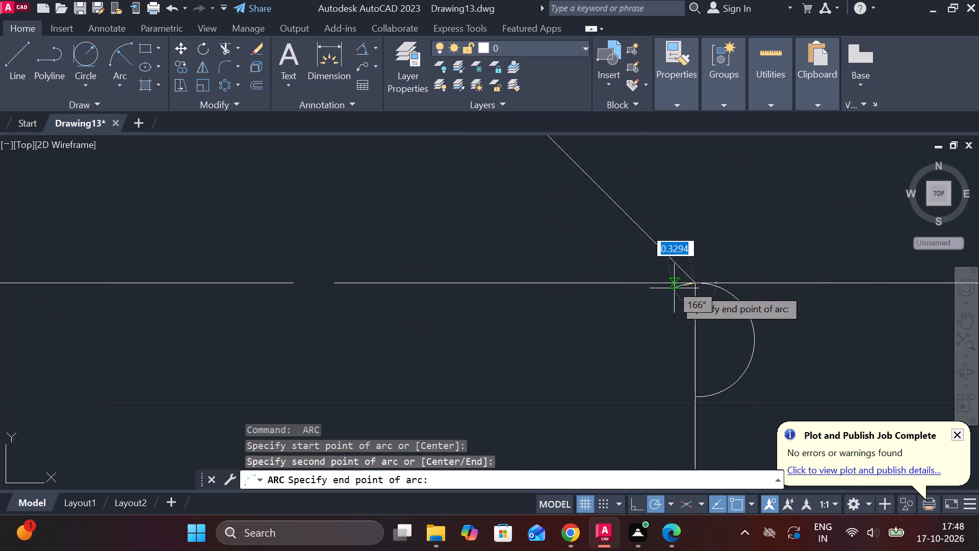
left_click(644, 277)
Trim the vertical side between the corner and the arc's lower end, and the arc portion left of the corner.
type("TR")
key("space")
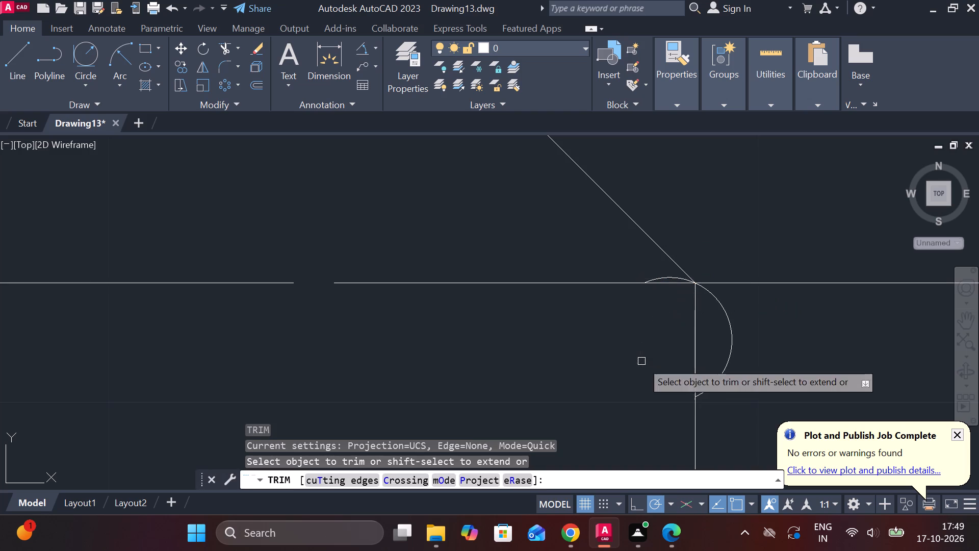
left_click(692, 329)
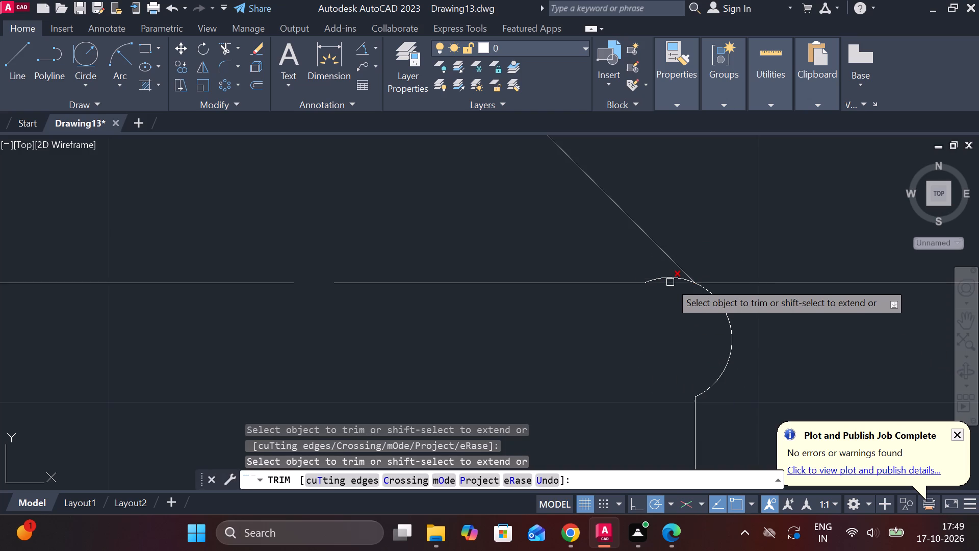
left_click(670, 280)
scroll(665, 319, "down", 2)
scroll(780, 382, "down", 1)
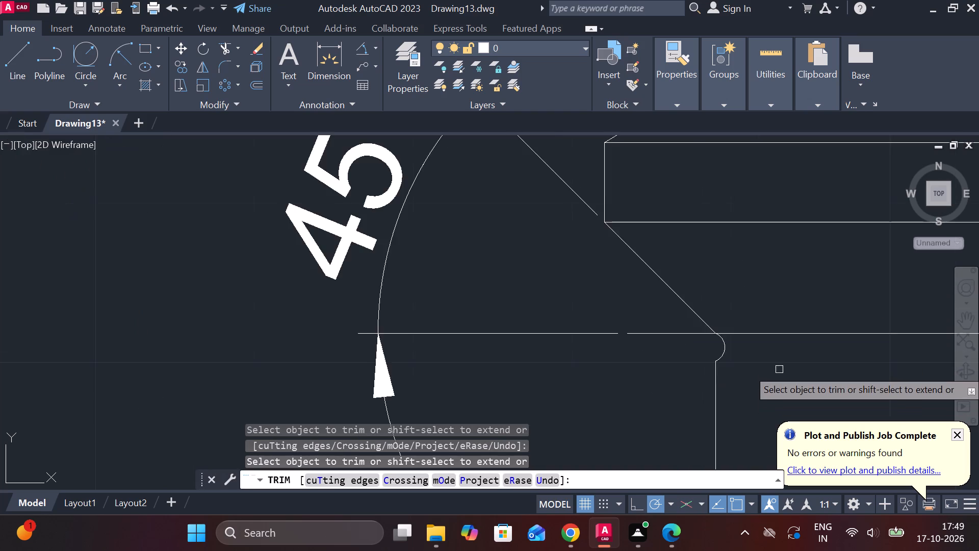
middle_click_drag(760, 361, 389, 314)
scroll(391, 314, "down", 1)
middle_click_drag(441, 318, 394, 318)
scroll(395, 318, "down", 2)
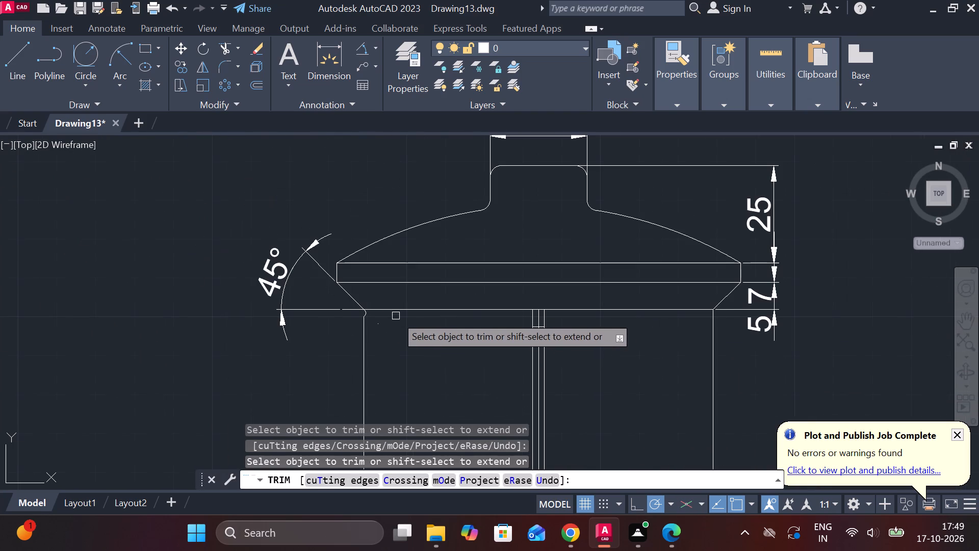
middle_click_drag(425, 336, 416, 336)
key("Escape")
scroll(367, 320, "up", 3)
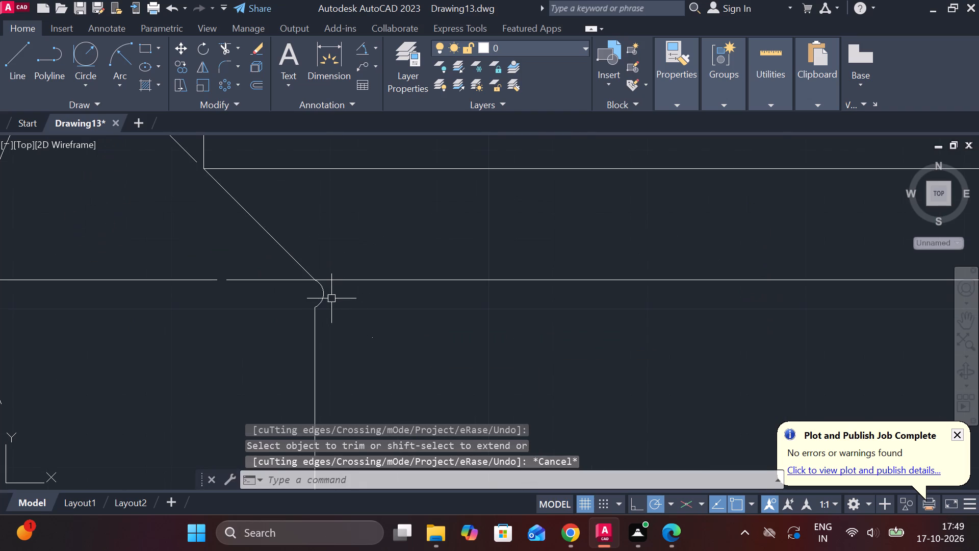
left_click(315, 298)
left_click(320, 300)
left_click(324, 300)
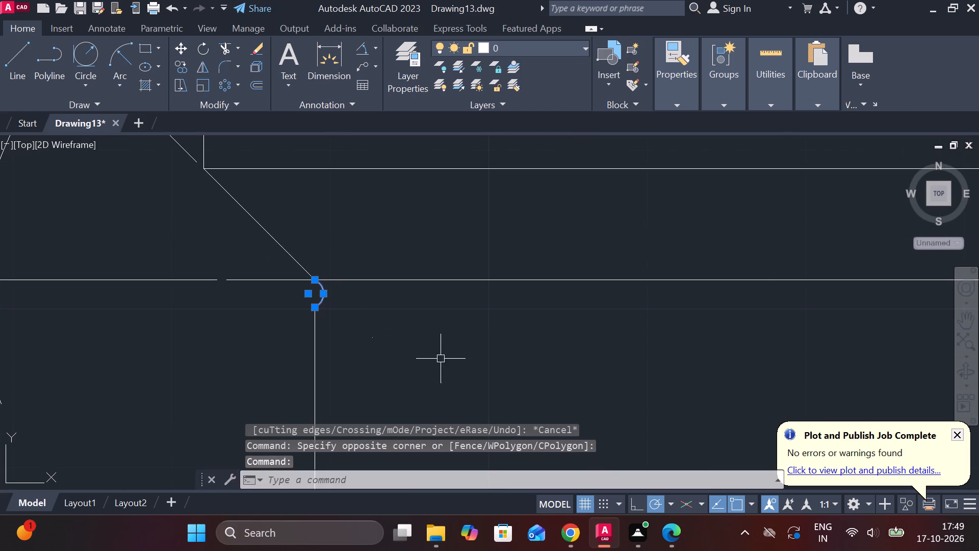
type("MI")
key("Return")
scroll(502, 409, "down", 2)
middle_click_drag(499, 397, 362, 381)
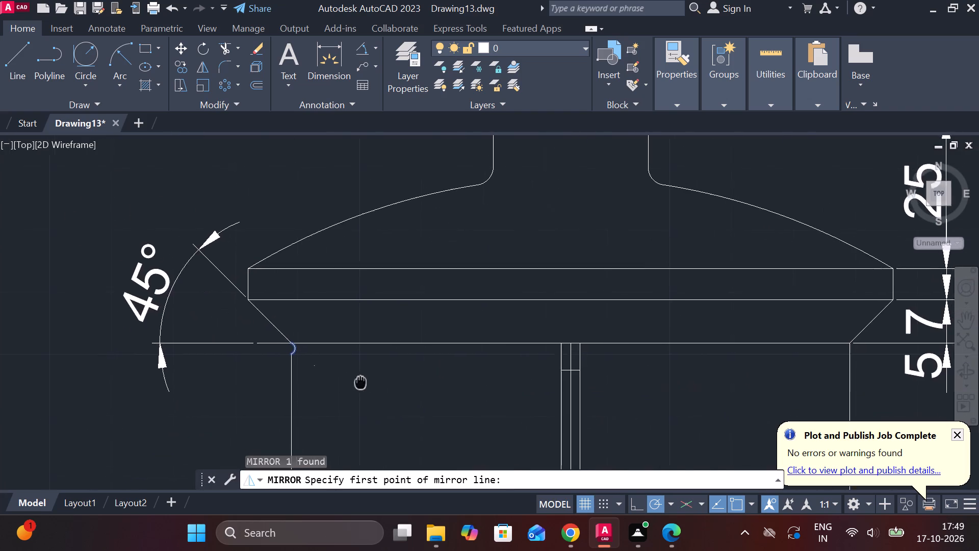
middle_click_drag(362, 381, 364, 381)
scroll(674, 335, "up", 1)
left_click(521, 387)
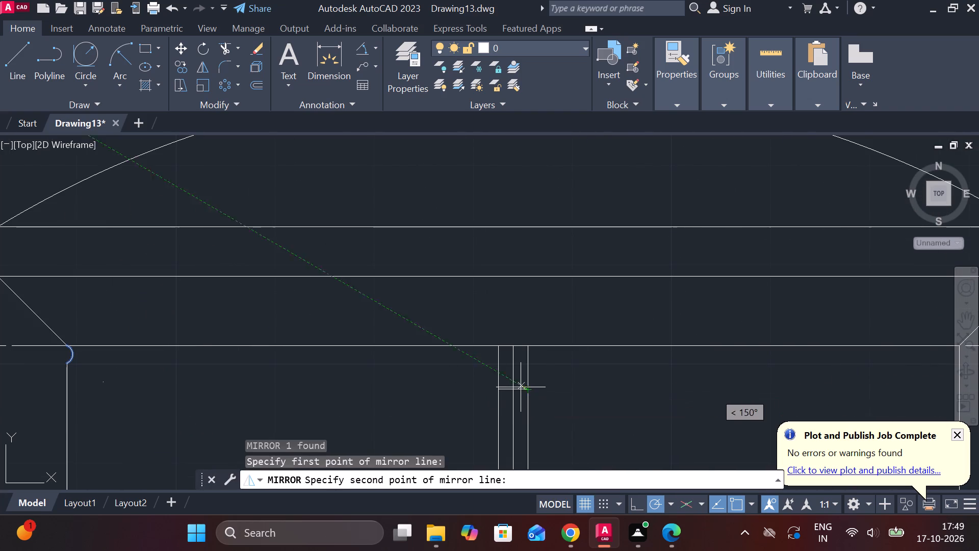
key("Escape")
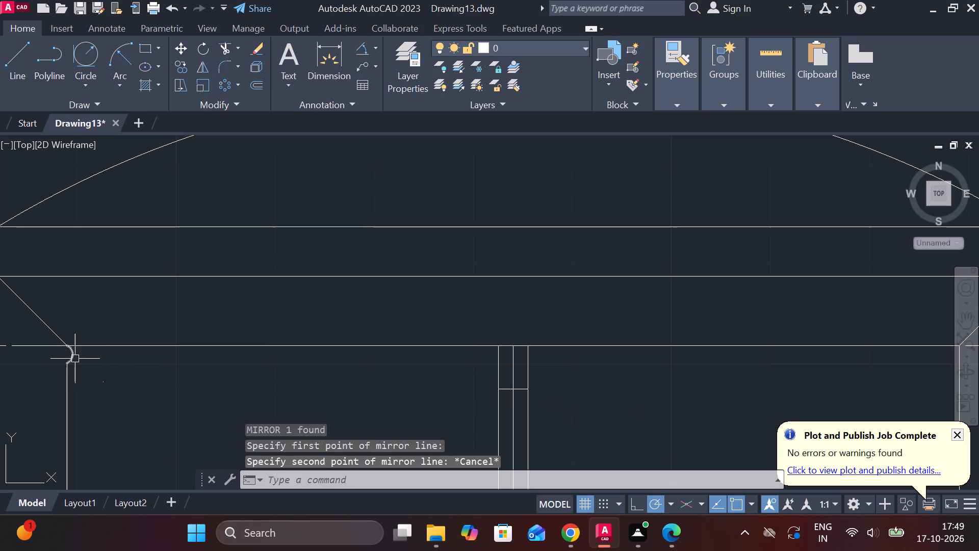
Mirror the left corner's relief arc about the body's vertical centreline onto the opposite corner, keeping the original arc.
left_click(72, 359)
type("MI")
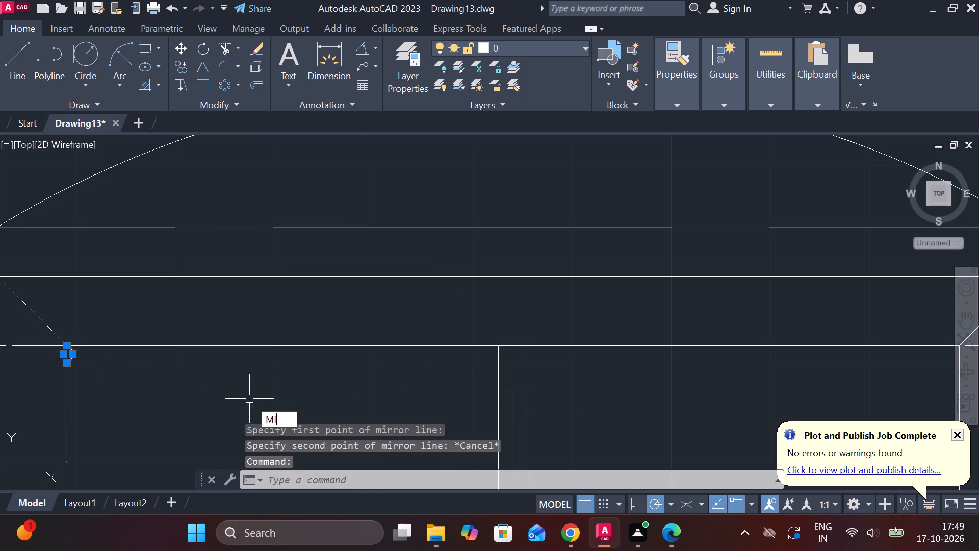
key("Return")
left_click(517, 386)
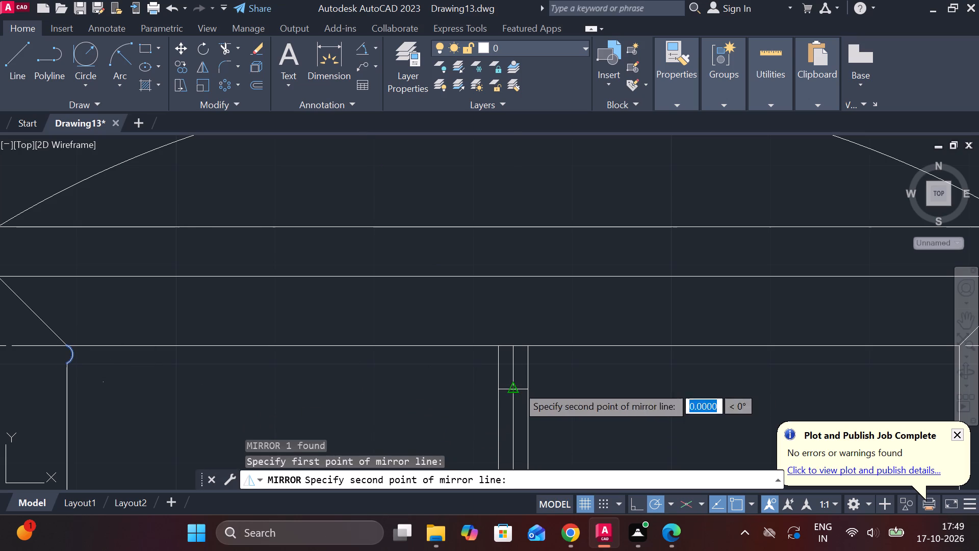
left_click(509, 275)
left_click_drag(535, 326, 509, 275)
Trim the body's right vertical side between the corner and the lower end of the mirrored relief arc.
scroll(514, 291, "down", 1)
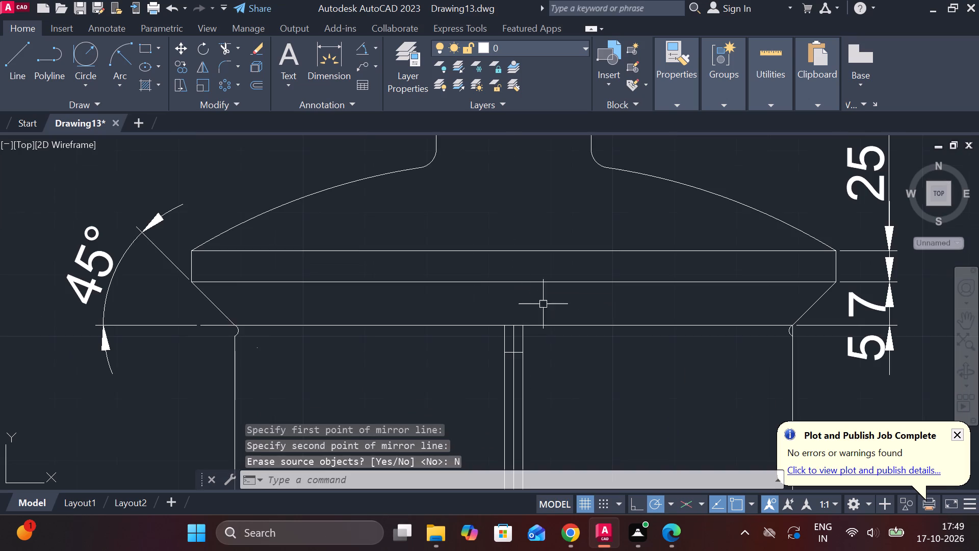
middle_click_drag(621, 347, 471, 356)
scroll(698, 385, "up", 3)
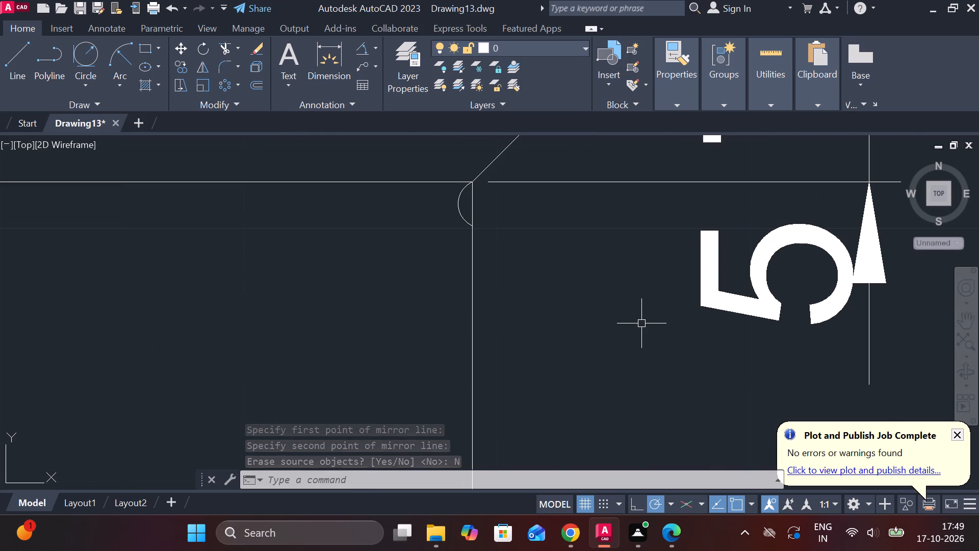
middle_click_drag(562, 266, 561, 284)
scroll(561, 284, "down", 1)
middle_click_drag(552, 278, 552, 382)
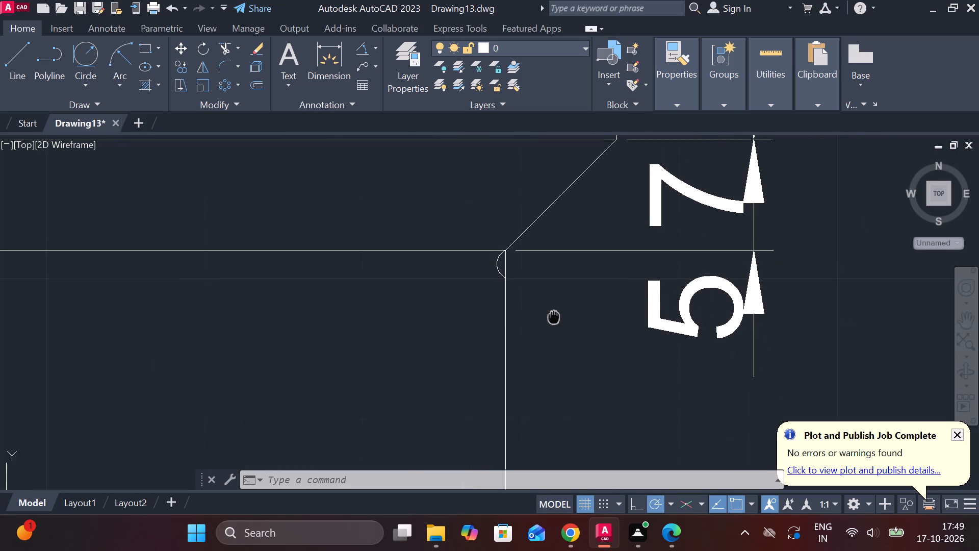
middle_click_drag(552, 382, 552, 420)
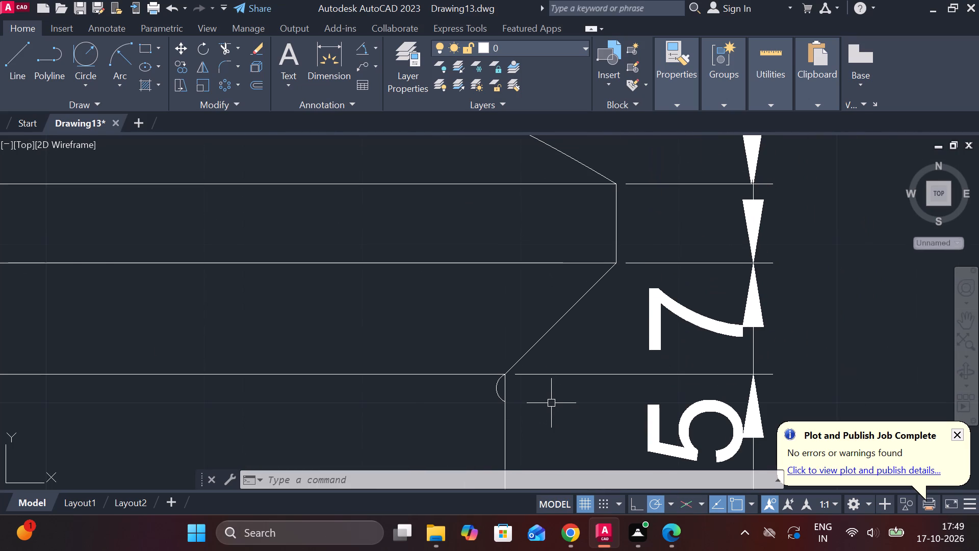
scroll(552, 402, "down", 2)
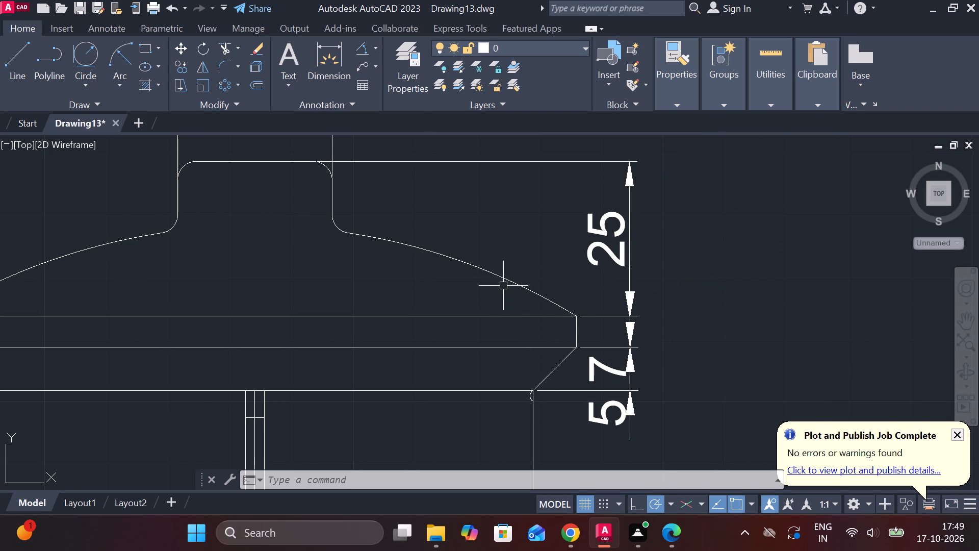
scroll(535, 402, "up", 4)
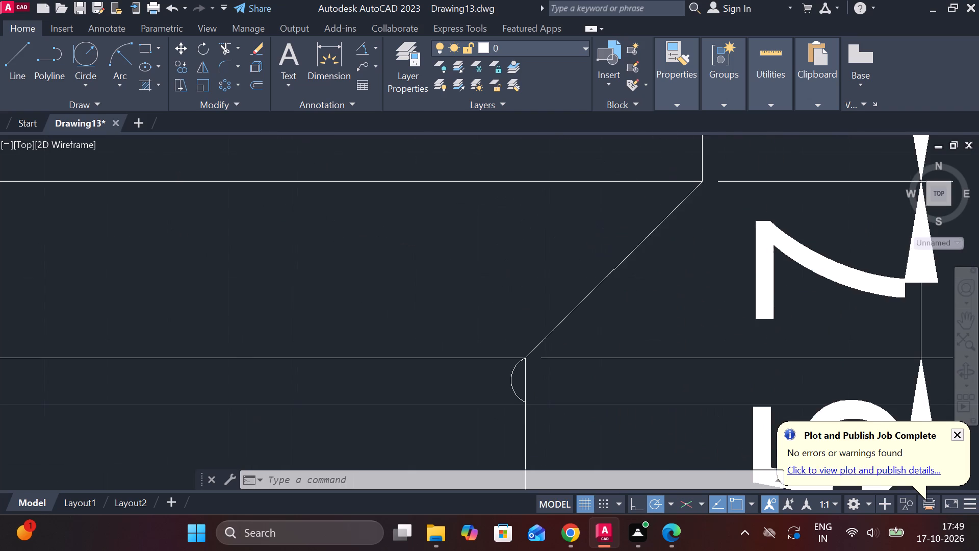
type("TR")
key("space")
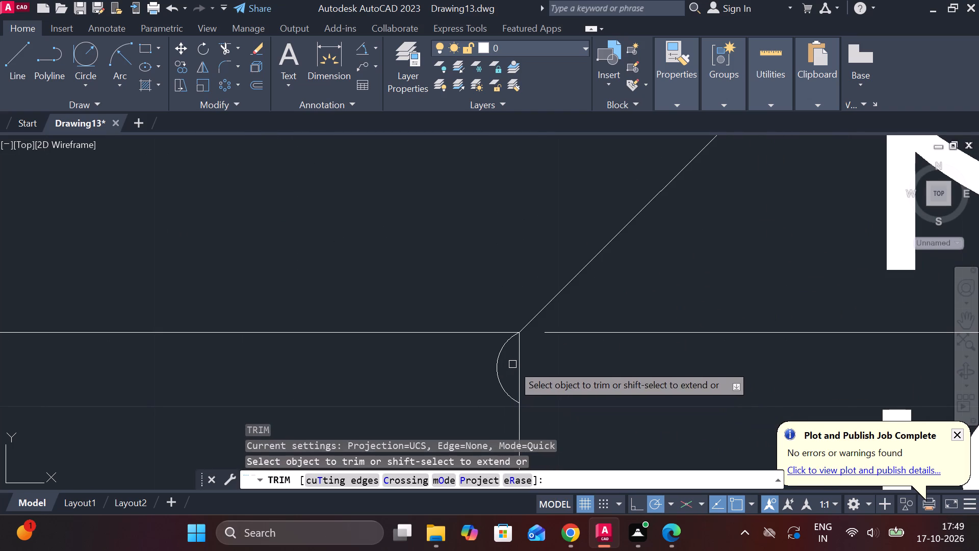
left_click(522, 370)
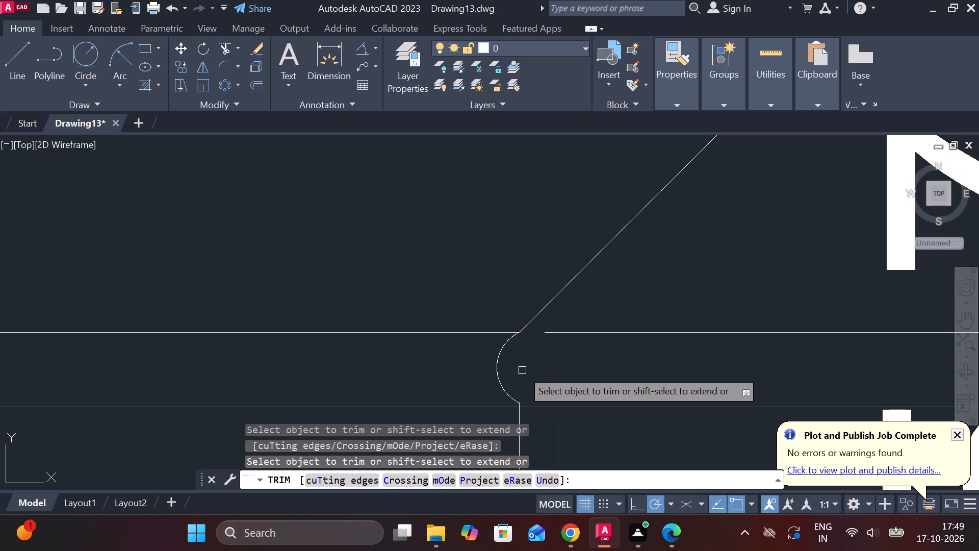
scroll(522, 370, "down", 5)
key("Escape")
Add a radius dimension to the left dome arc, placing its text above and left of the dome.
scroll(530, 294, "down", 2)
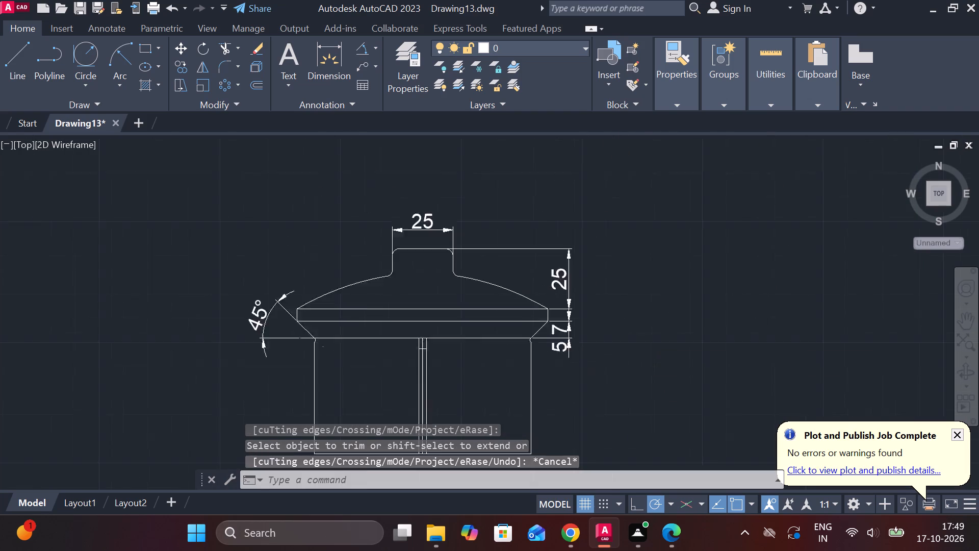
left_click(376, 43)
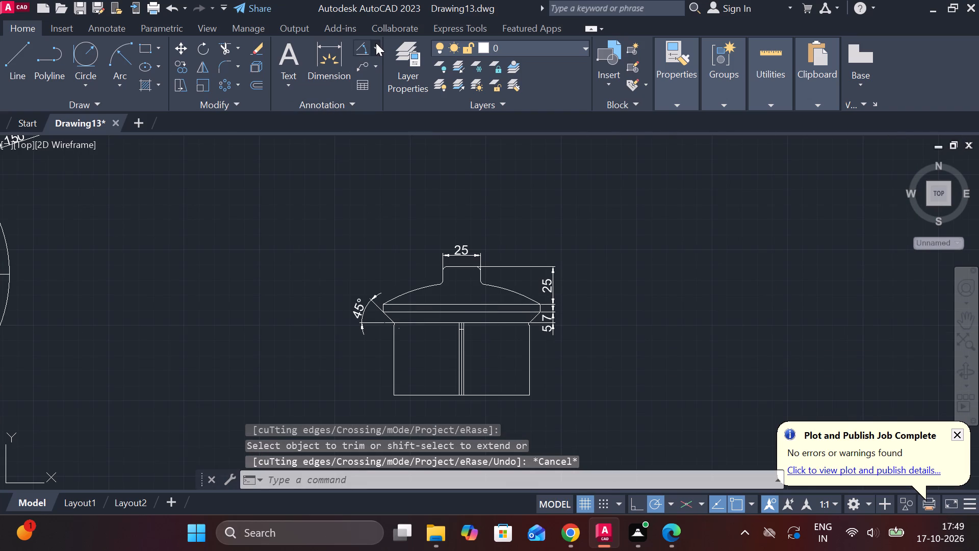
left_click(384, 200)
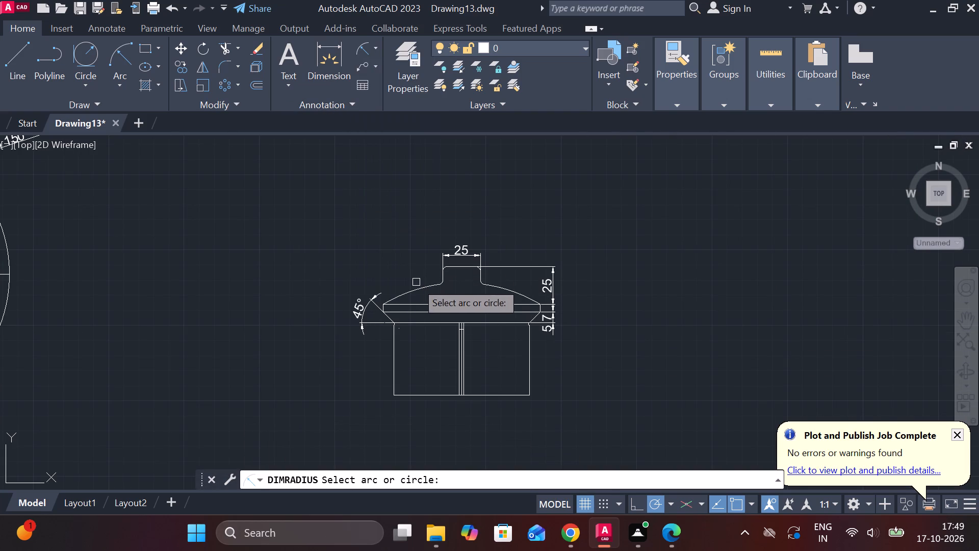
double_click(417, 292)
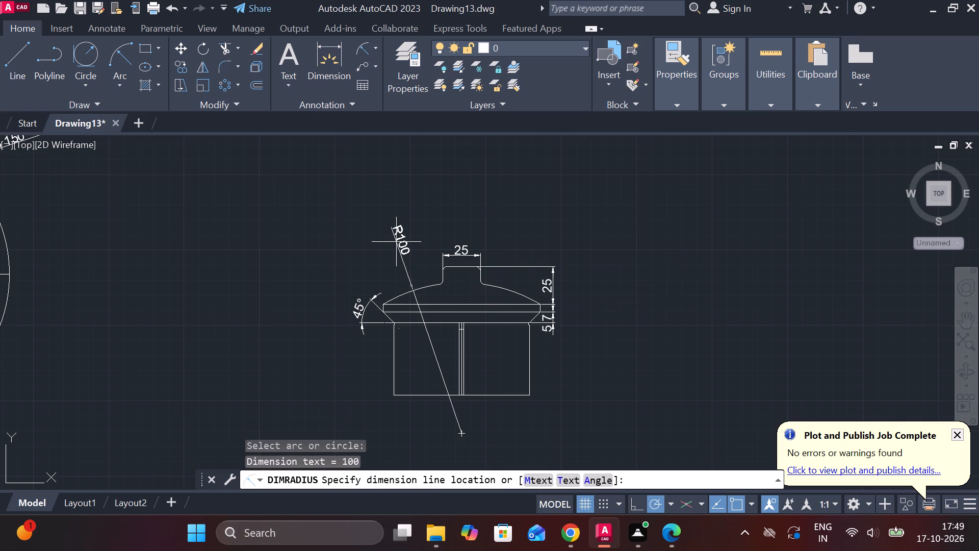
left_click(396, 242)
Examine the narrow vertical lines along the middle of the domed part's body.
middle_click_drag(337, 358, 357, 334)
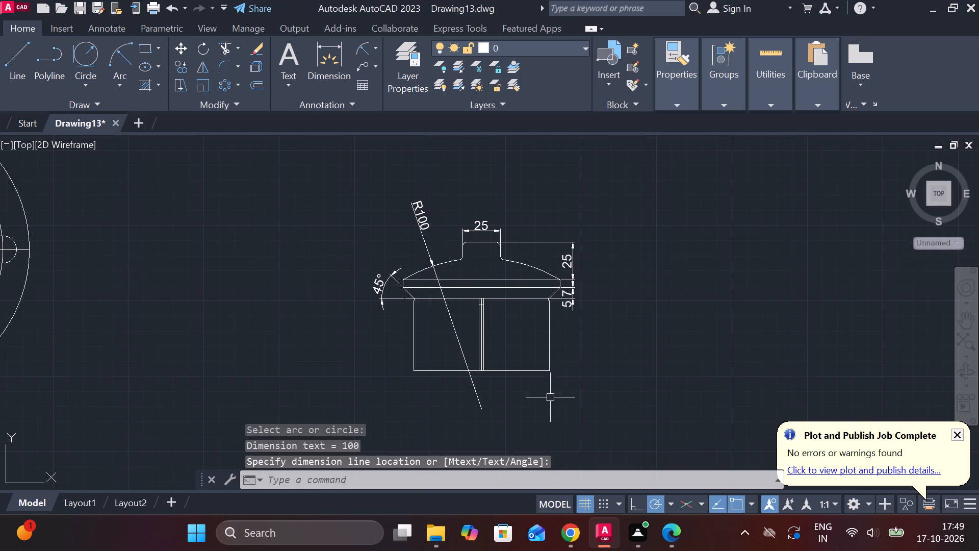
scroll(569, 386, "up", 2)
middle_click_drag(363, 203, 404, 209)
scroll(404, 212, "up", 2)
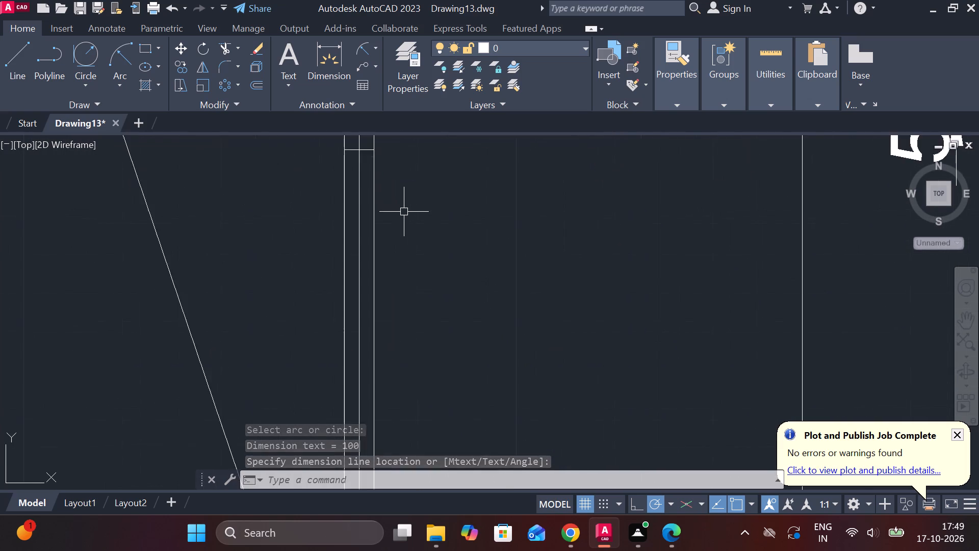
middle_click_drag(404, 213, 481, 241)
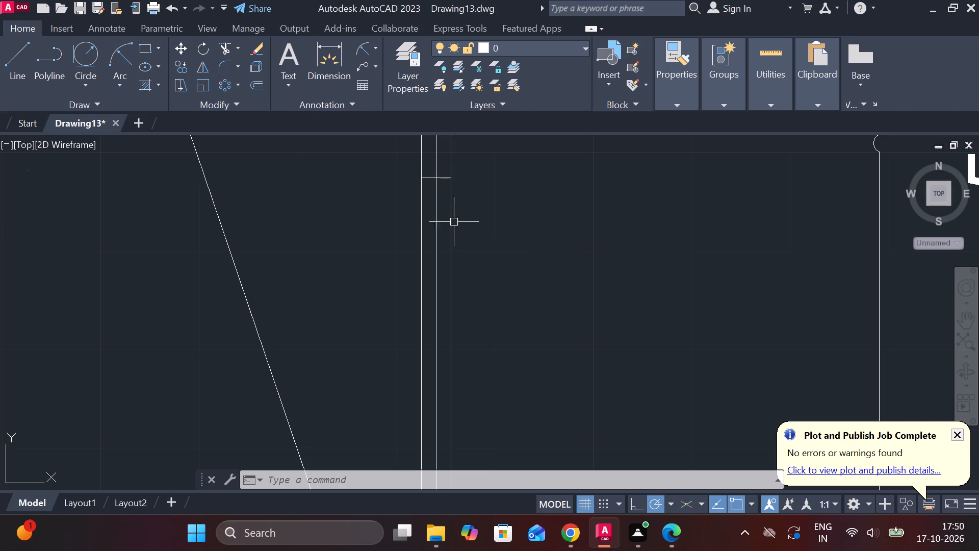
scroll(393, 198, "down", 3)
middle_click_drag(420, 246, 424, 247)
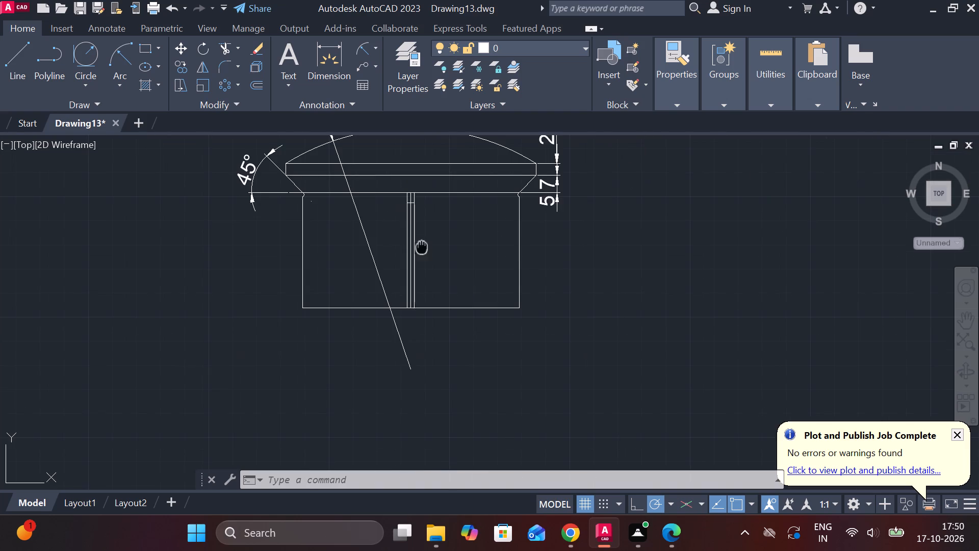
middle_click_drag(424, 247, 480, 334)
Load the DASHED linetype from acadiso.lin into the drawing through the Linetype Manager.
left_click(682, 104)
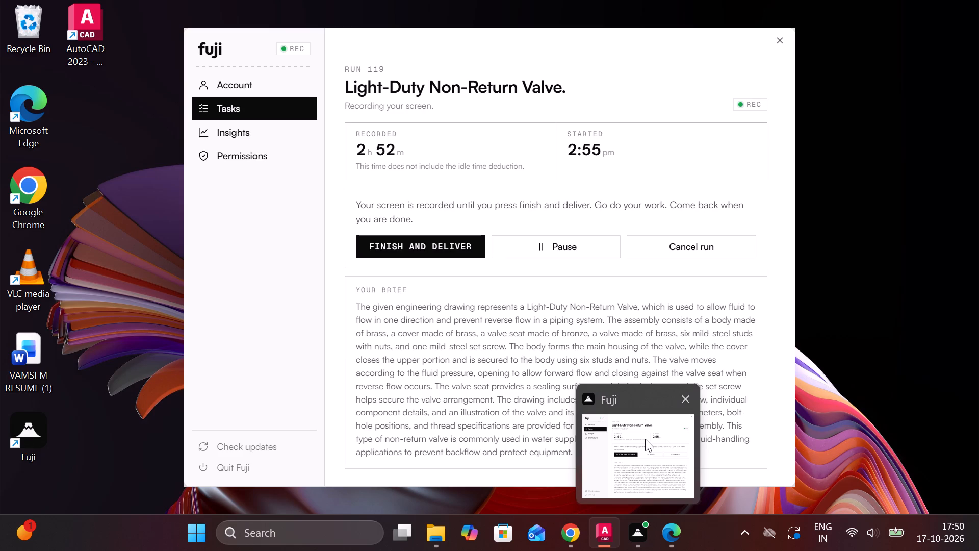
left_click(686, 109)
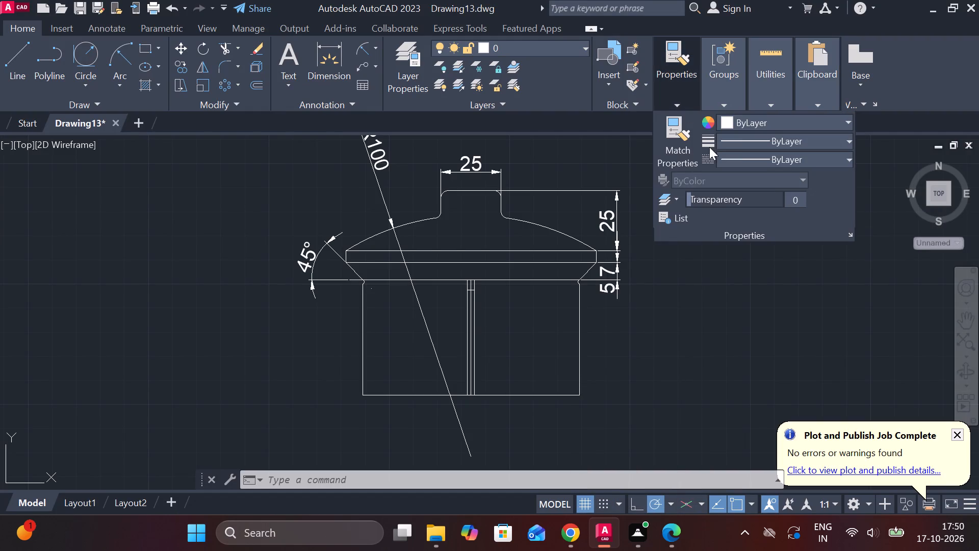
double_click(759, 157)
left_click(834, 160)
left_click(732, 231)
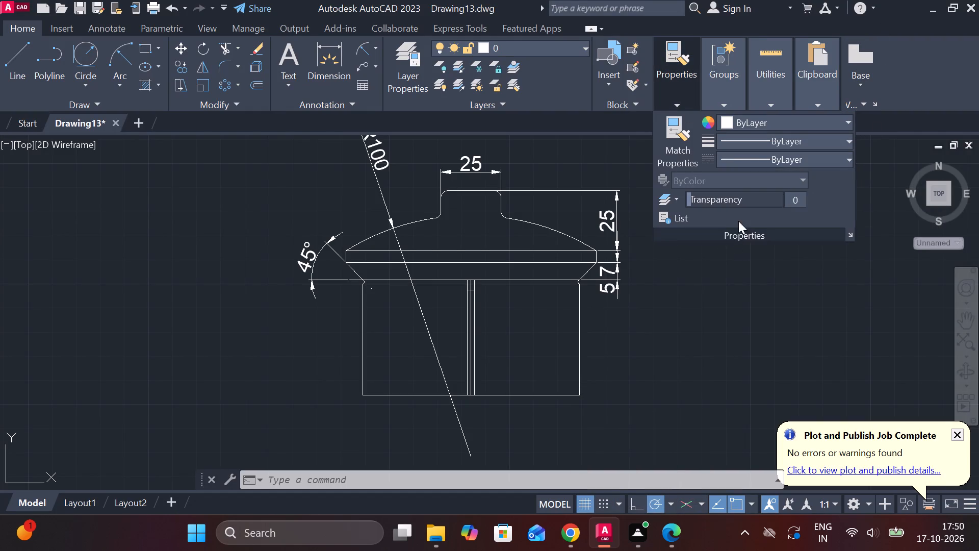
left_click(611, 126)
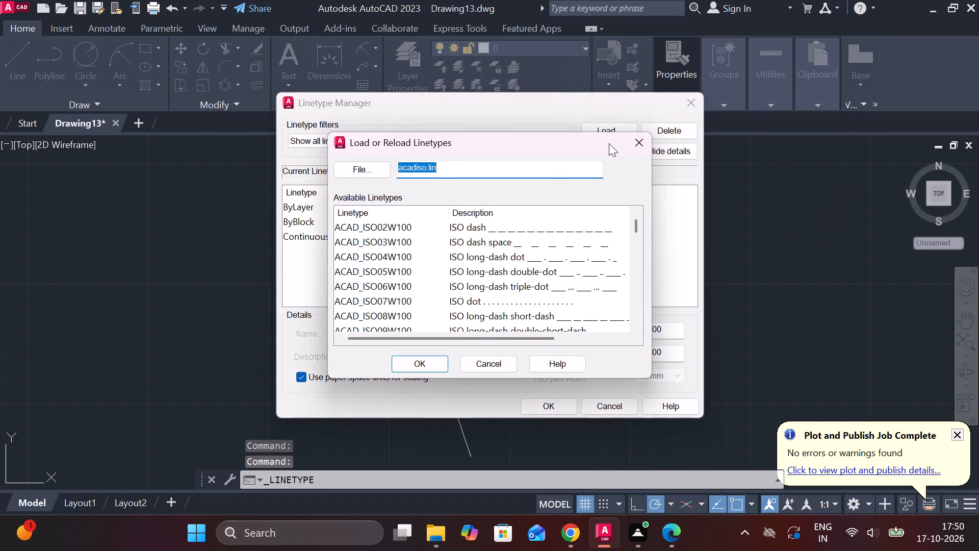
scroll(432, 286, "down", 7)
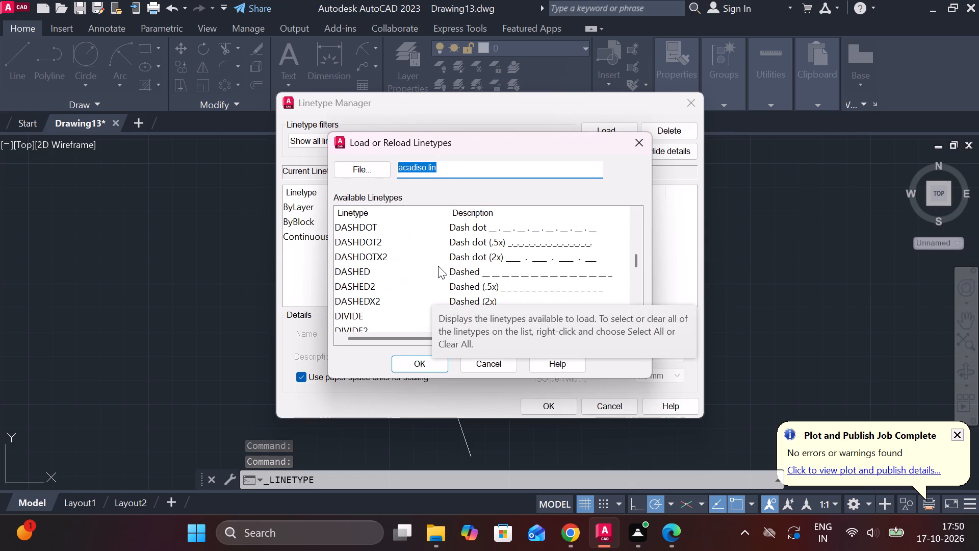
left_click(465, 273)
left_click(437, 363)
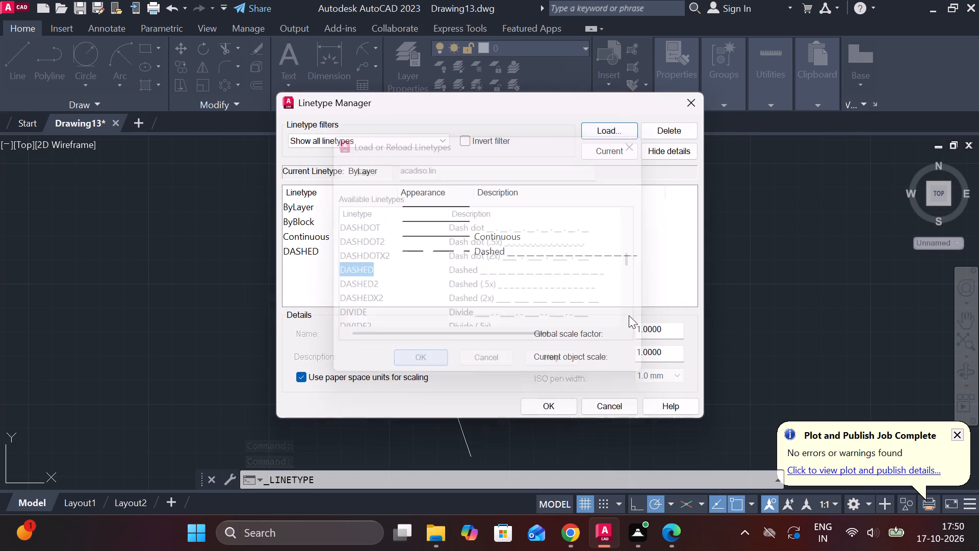
left_click(550, 407)
Review the cover, valve seat and body drawings, looking closely at the body's section and its flanges.
scroll(575, 365, "down", 4)
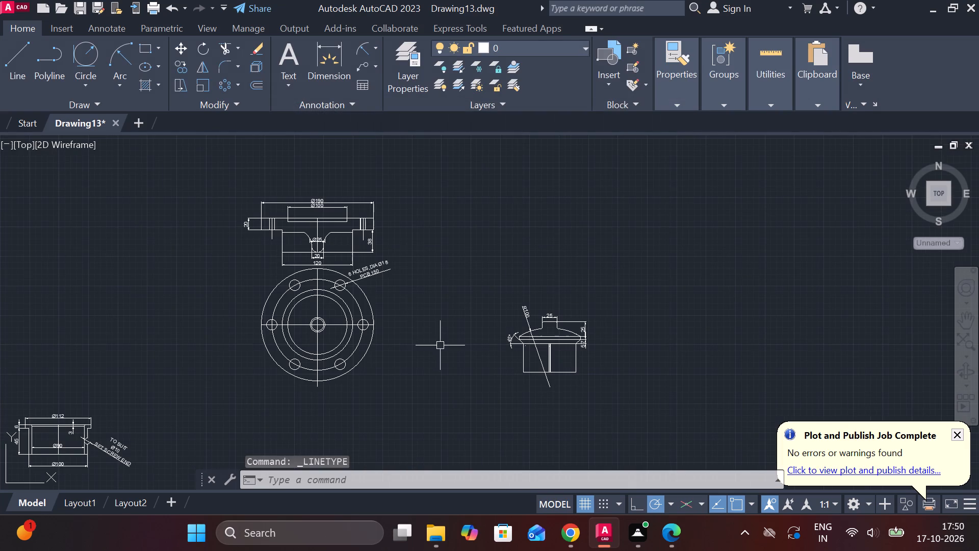
scroll(351, 314, "down", 3)
scroll(344, 338, "up", 3)
middle_click_drag(347, 340, 340, 317)
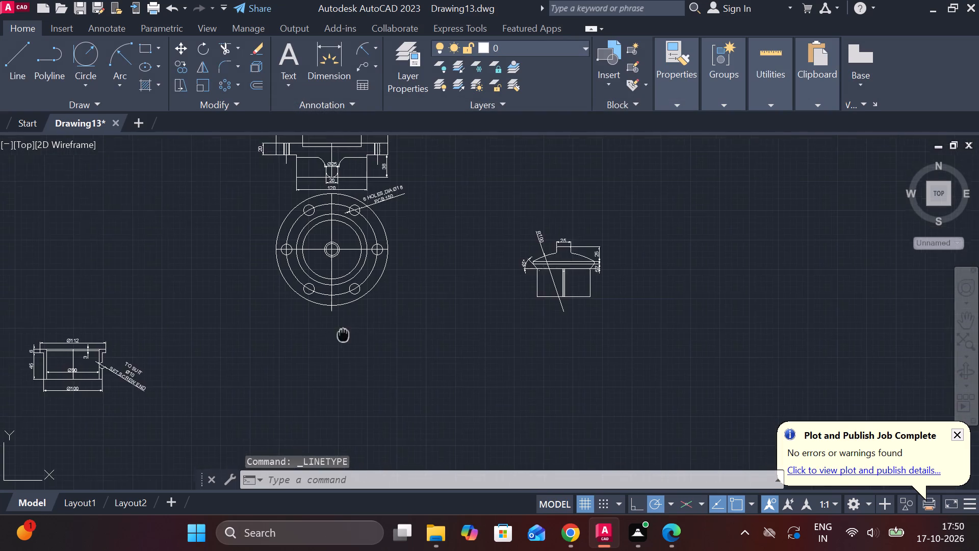
middle_click_drag(340, 317, 338, 293)
middle_click_drag(427, 286, 708, 264)
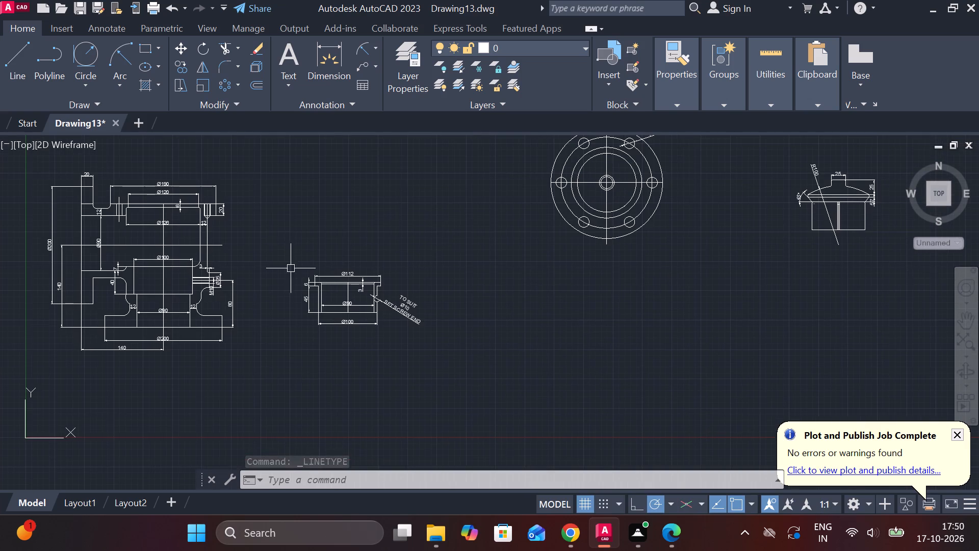
middle_click_drag(300, 269, 437, 284)
scroll(342, 271, "up", 1)
middle_click_drag(353, 272, 565, 242)
scroll(548, 235, "up", 1)
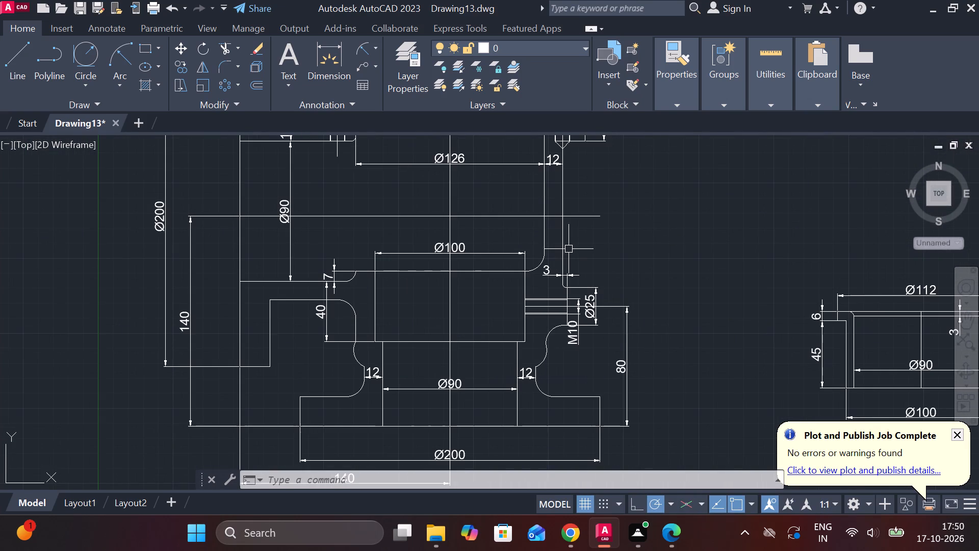
scroll(666, 201, "down", 1)
middle_click_drag(663, 226, 656, 241)
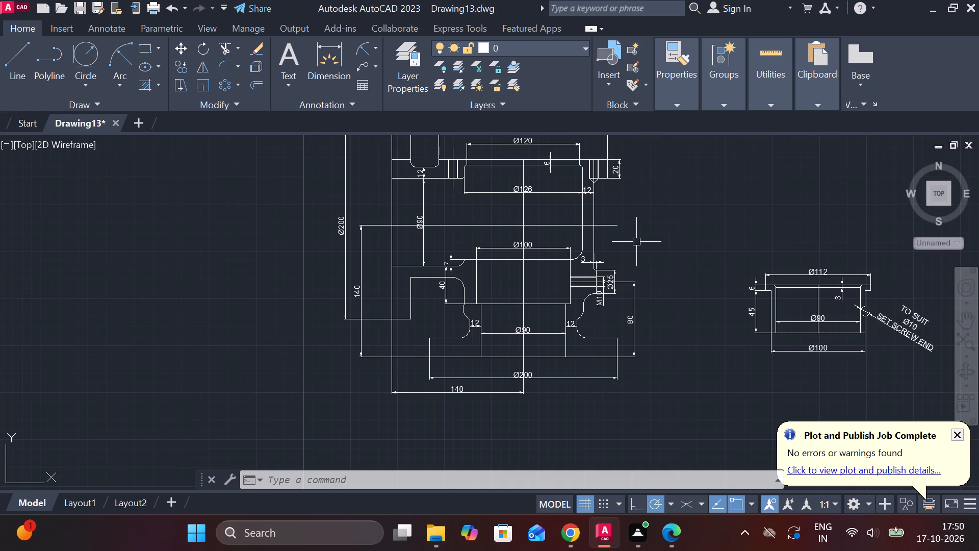
scroll(481, 169, "up", 3)
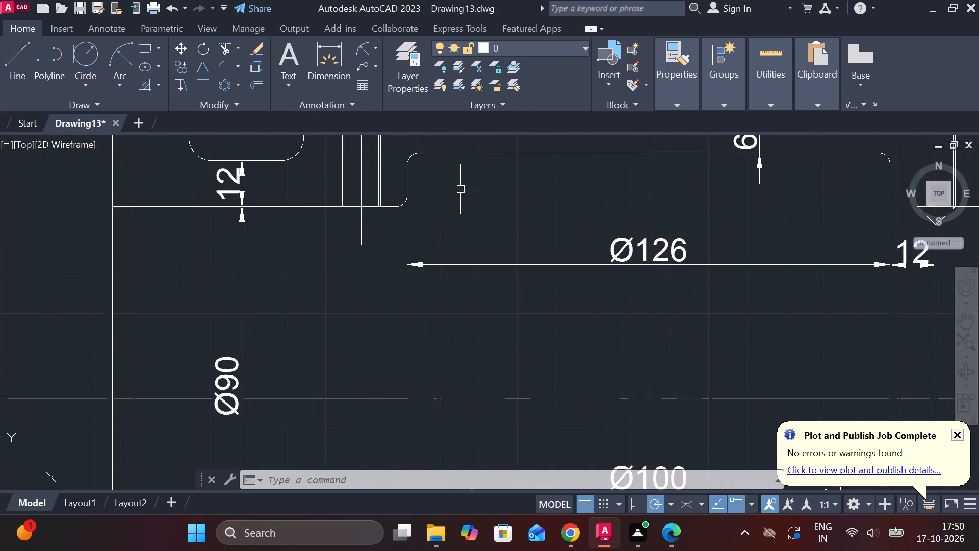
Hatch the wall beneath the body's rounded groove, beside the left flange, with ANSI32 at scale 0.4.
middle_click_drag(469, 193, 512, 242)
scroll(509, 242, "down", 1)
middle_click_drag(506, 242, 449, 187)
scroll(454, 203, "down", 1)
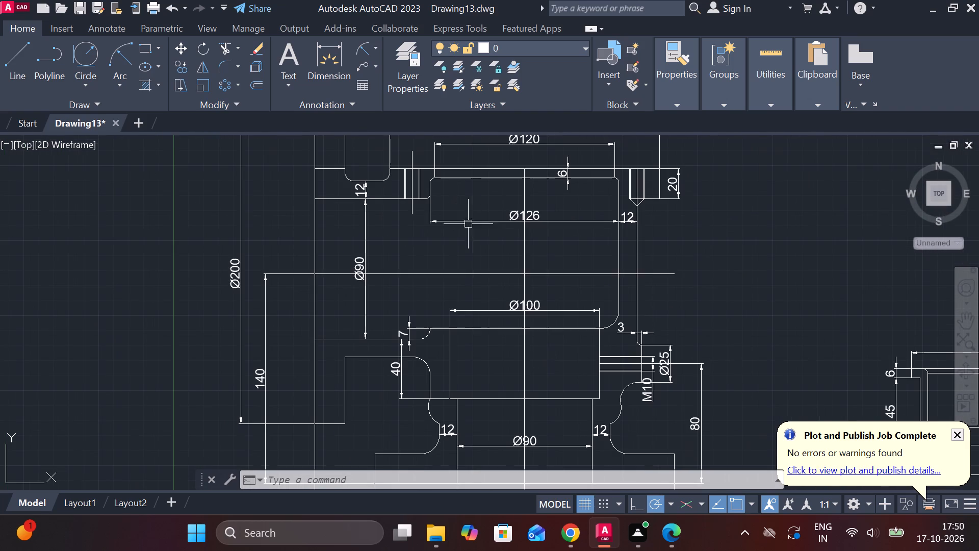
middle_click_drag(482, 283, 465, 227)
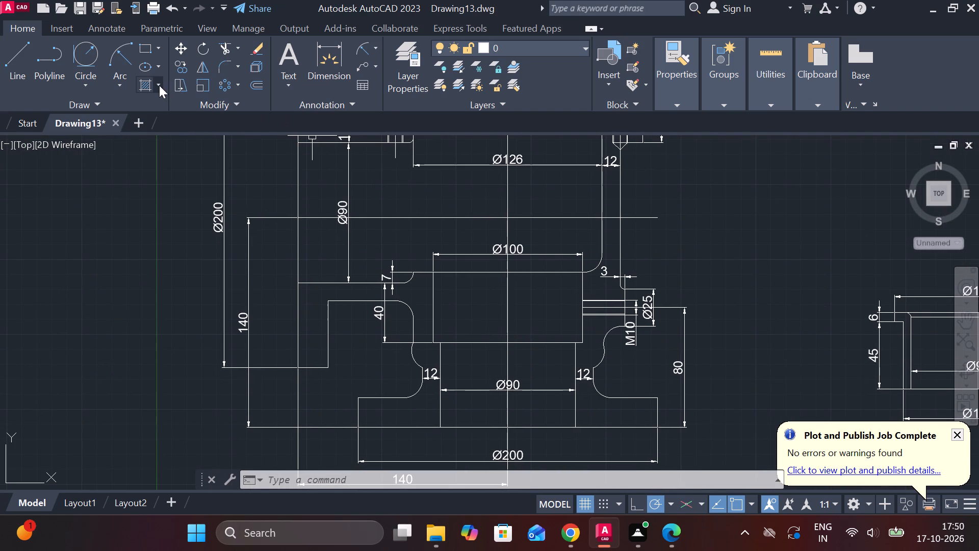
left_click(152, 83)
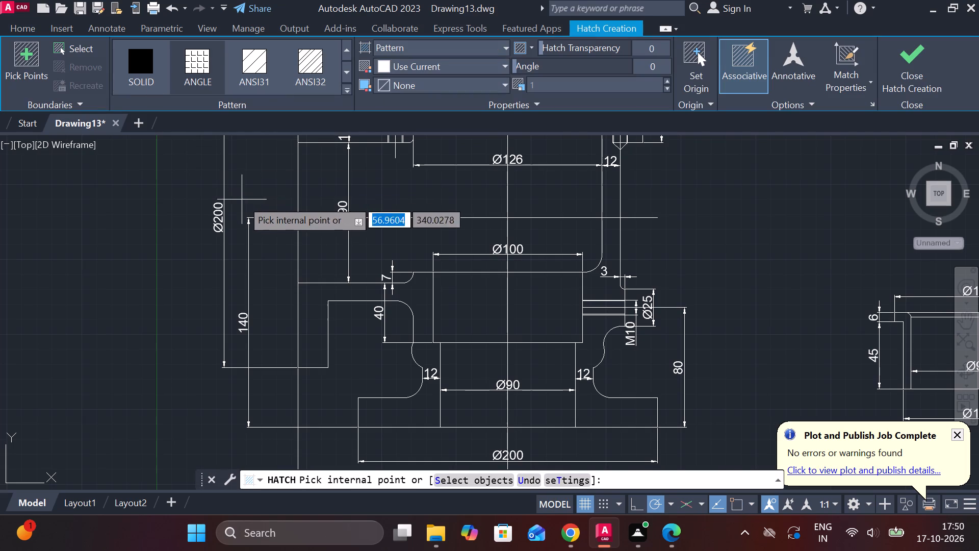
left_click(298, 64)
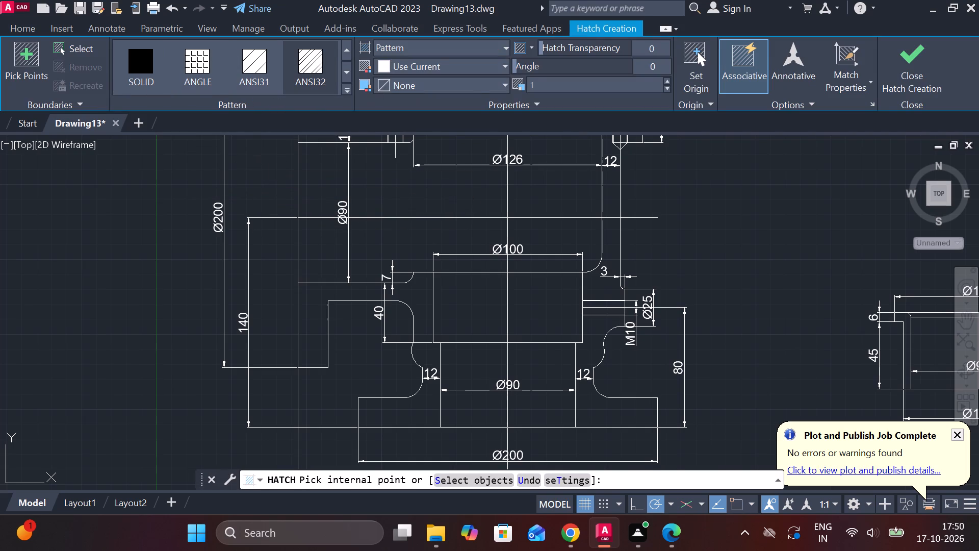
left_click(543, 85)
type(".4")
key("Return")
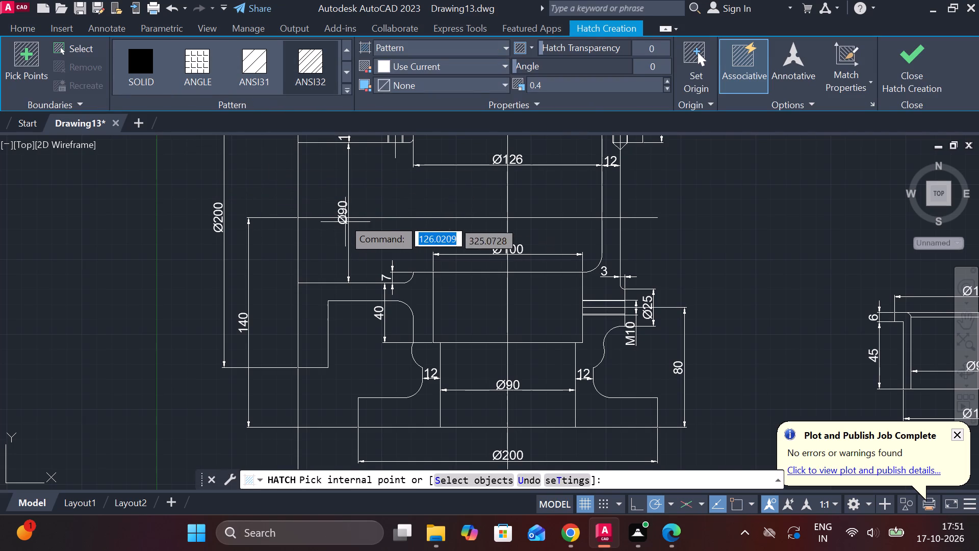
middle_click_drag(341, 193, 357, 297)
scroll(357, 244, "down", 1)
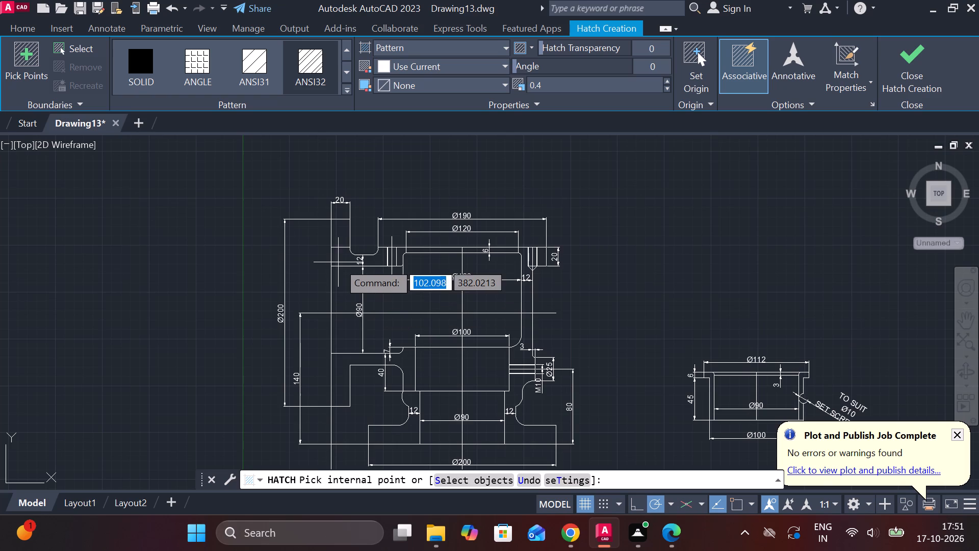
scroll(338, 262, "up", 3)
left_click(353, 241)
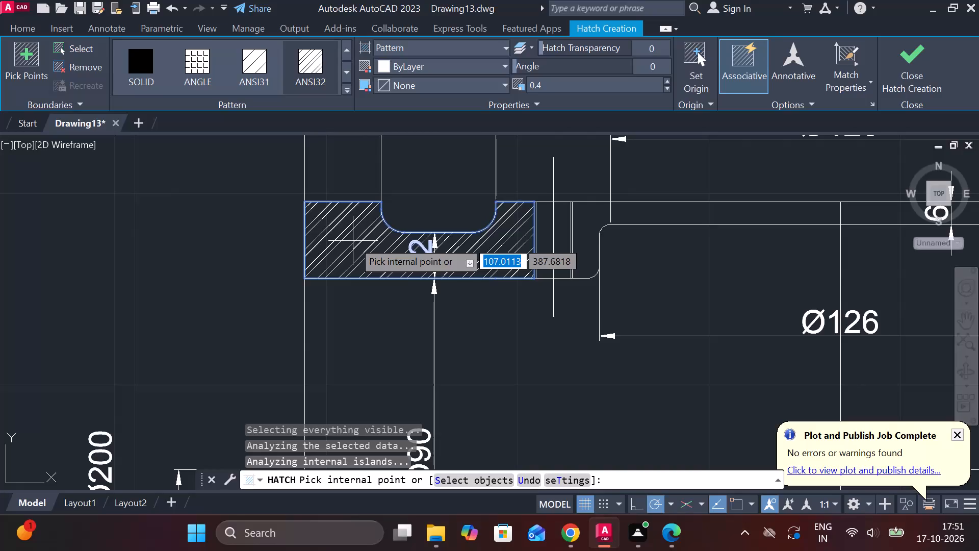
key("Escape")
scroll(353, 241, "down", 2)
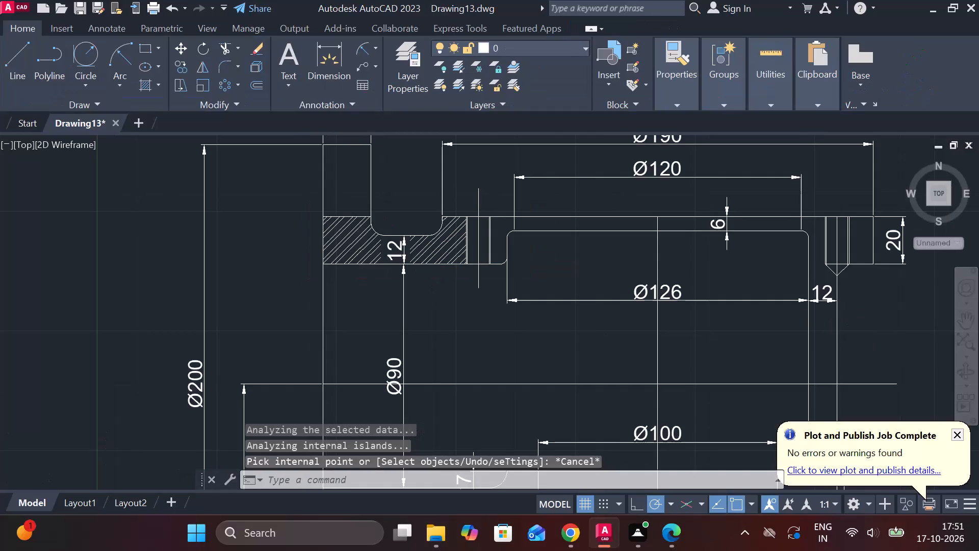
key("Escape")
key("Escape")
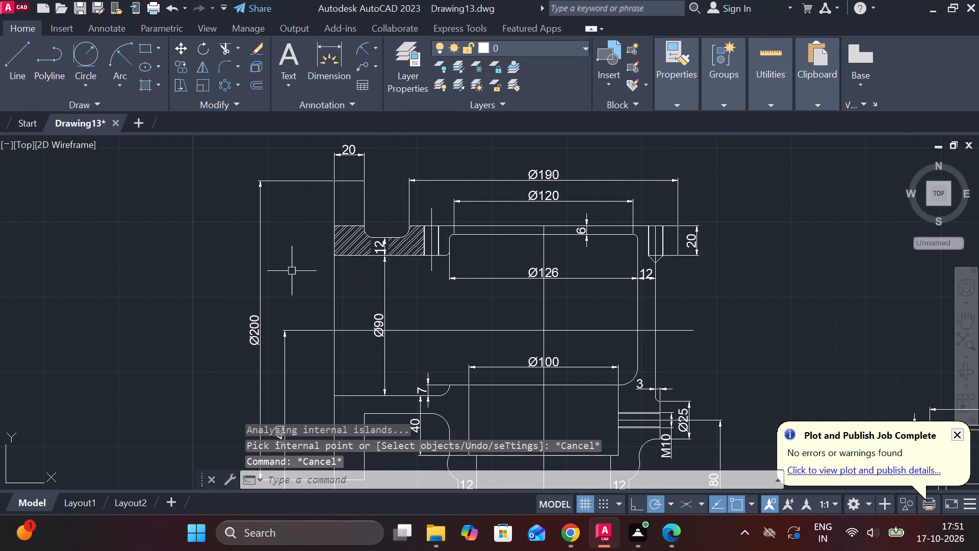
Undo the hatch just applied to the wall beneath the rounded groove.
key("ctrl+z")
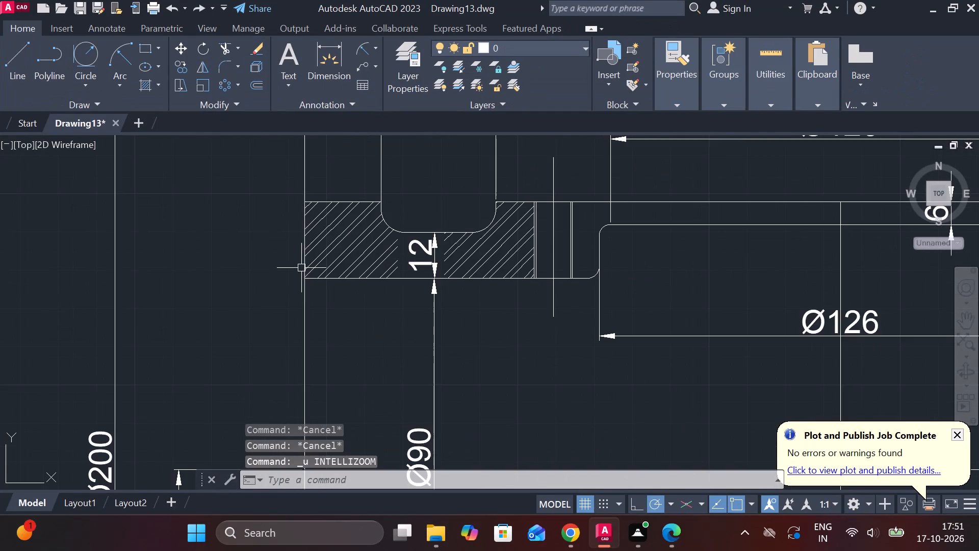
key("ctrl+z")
Erase the short horizontal line crossing the body's left flange in line with the top face.
middle_click_drag(331, 186, 331, 301)
scroll(331, 182, "up", 1)
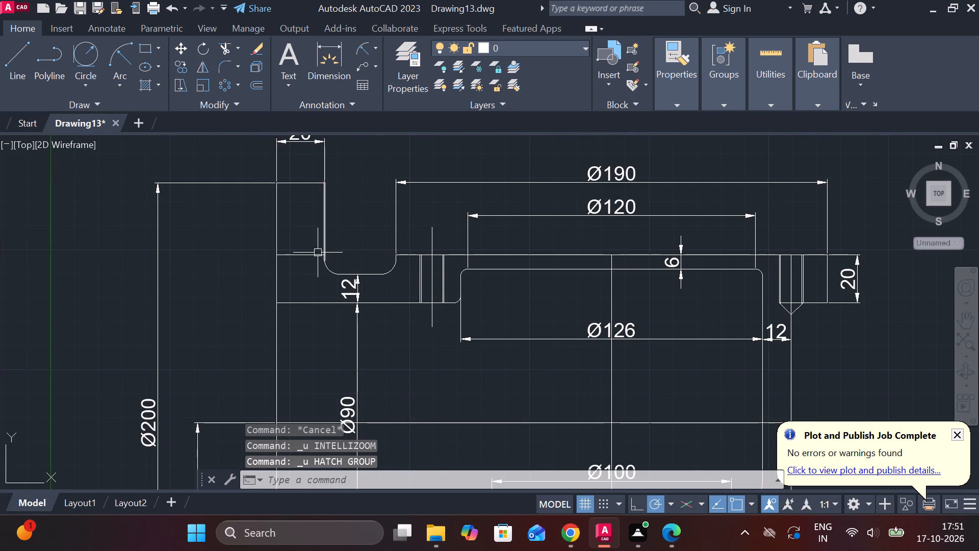
left_click(308, 255)
type("E")
key("space")
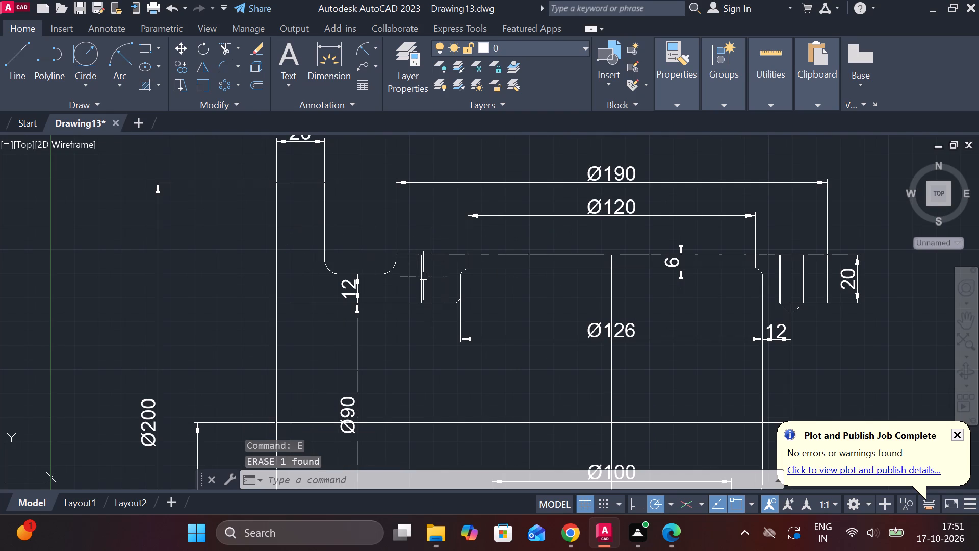
Examine the body section's top flange, M10 side hole and lower walls for continuous closed outlines.
middle_click_drag(512, 295, 471, 293)
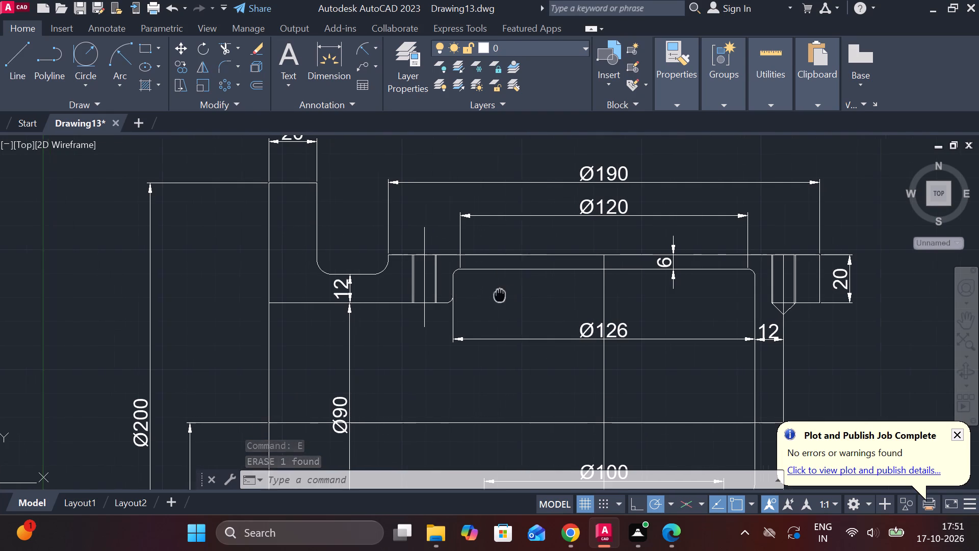
middle_click_drag(471, 293, 404, 264)
middle_click_drag(505, 291, 373, 284)
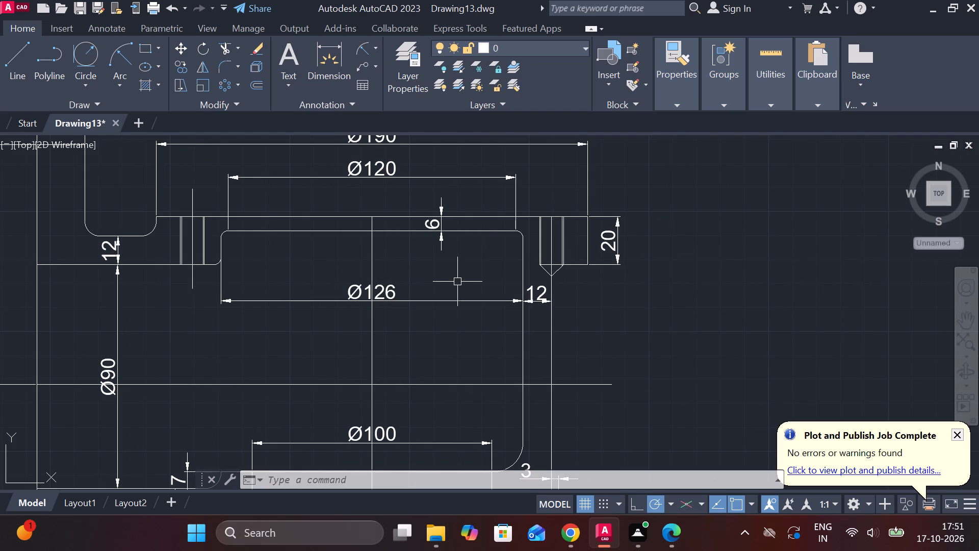
scroll(539, 281, "up", 1)
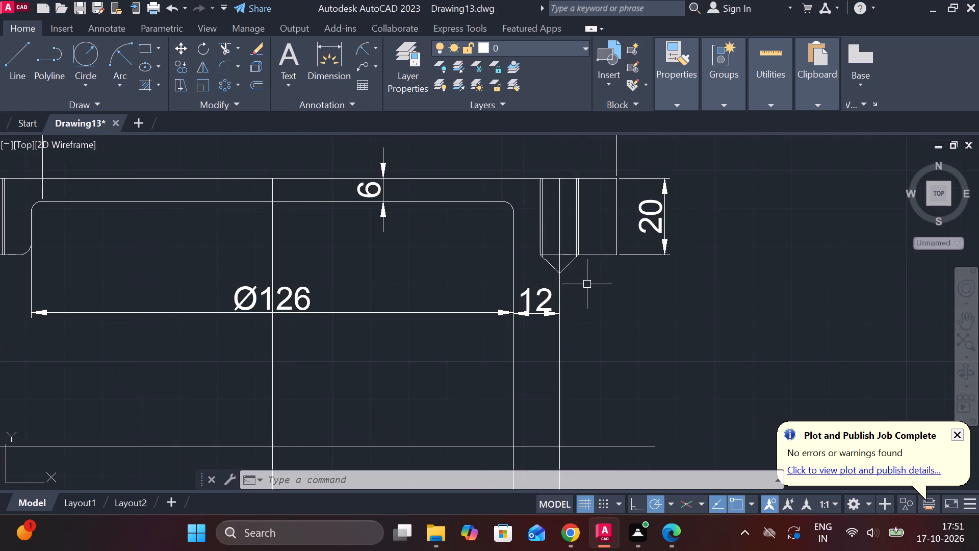
scroll(589, 283, "down", 2)
middle_click_drag(601, 342, 599, 152)
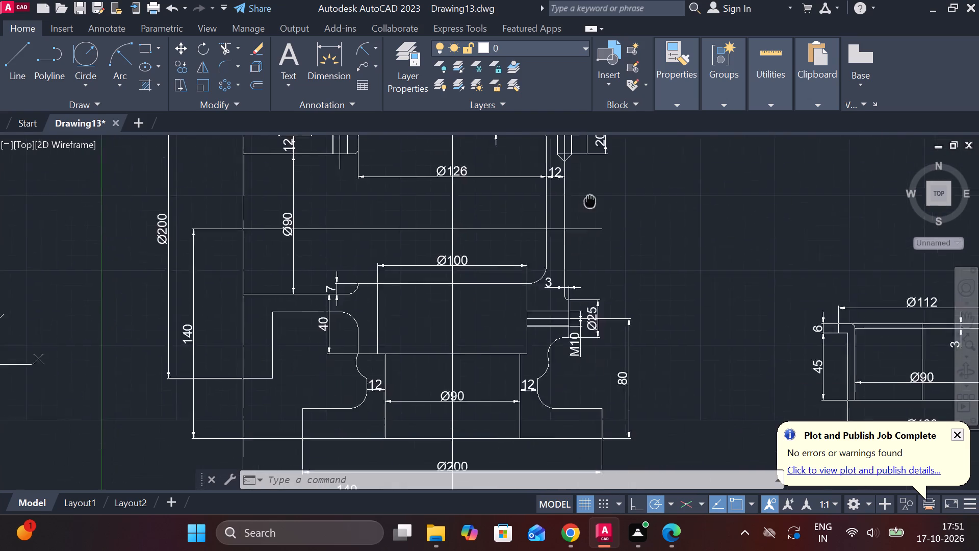
middle_click_drag(599, 152, 601, 138)
scroll(590, 277, "up", 2)
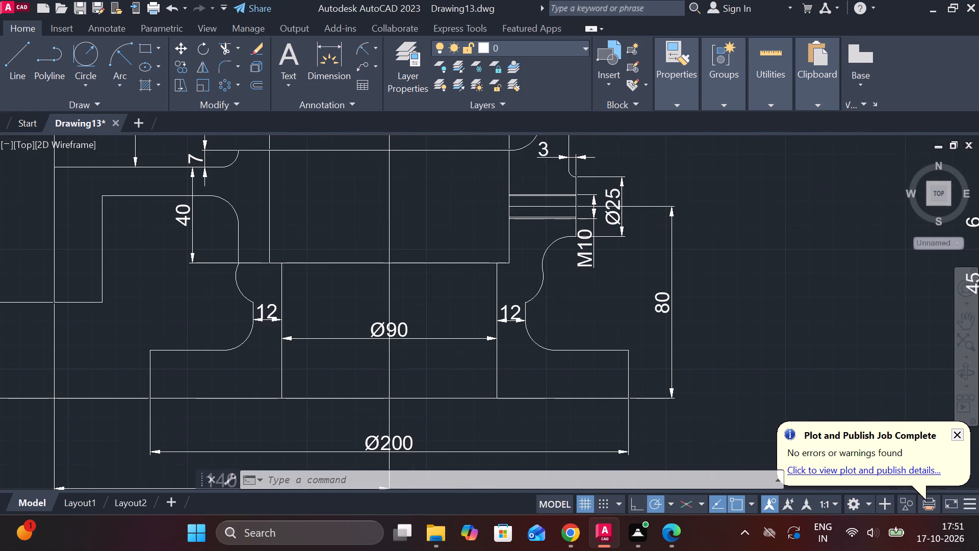
scroll(409, 279, "down", 2)
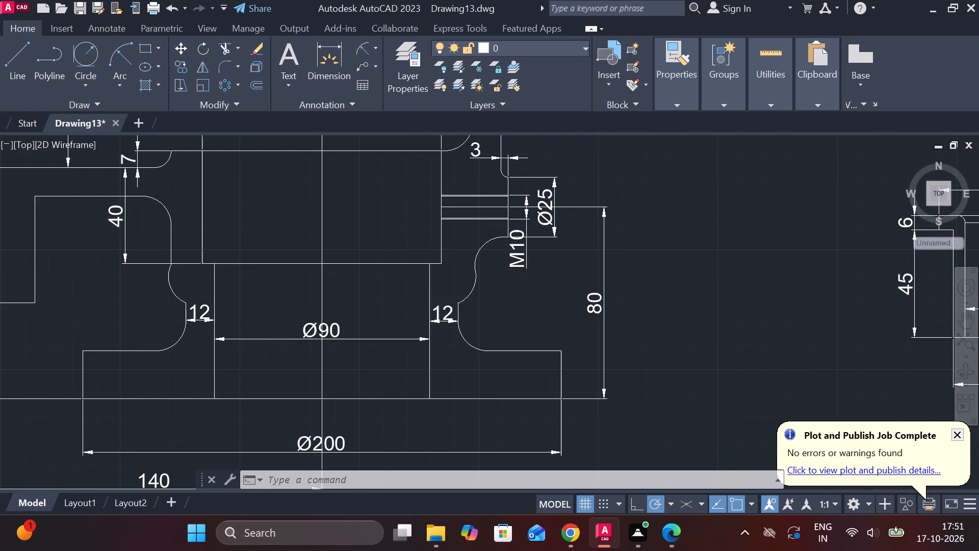
scroll(256, 270, "up", 2)
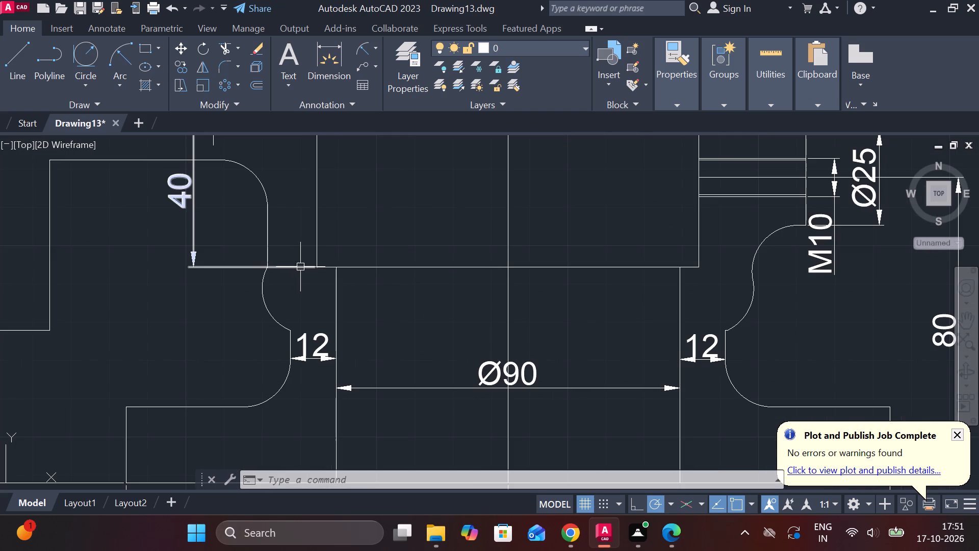
scroll(304, 283, "up", 1)
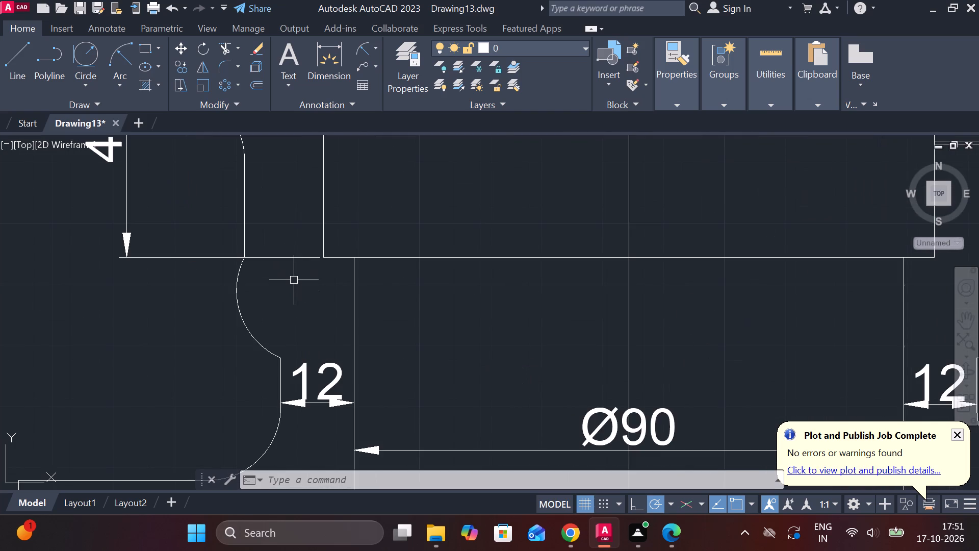
scroll(294, 280, "down", 4)
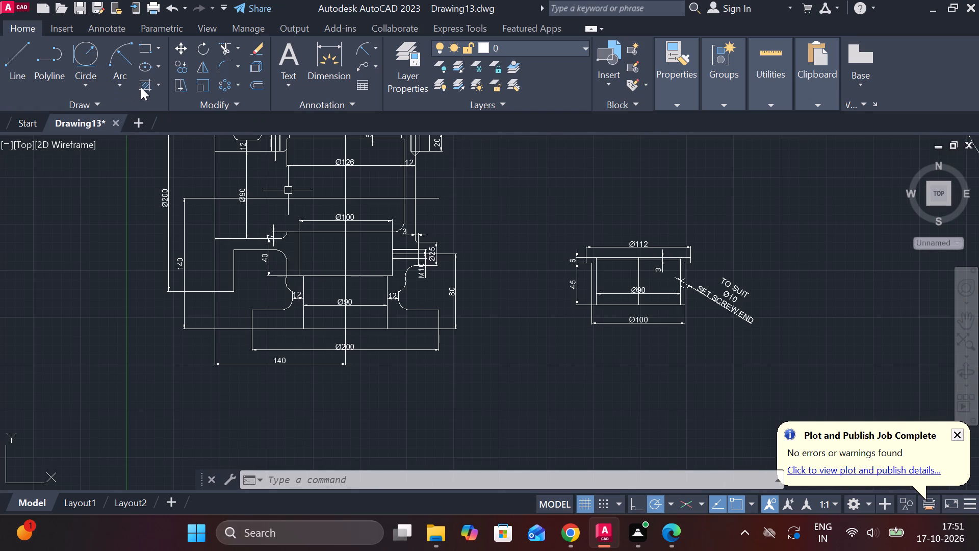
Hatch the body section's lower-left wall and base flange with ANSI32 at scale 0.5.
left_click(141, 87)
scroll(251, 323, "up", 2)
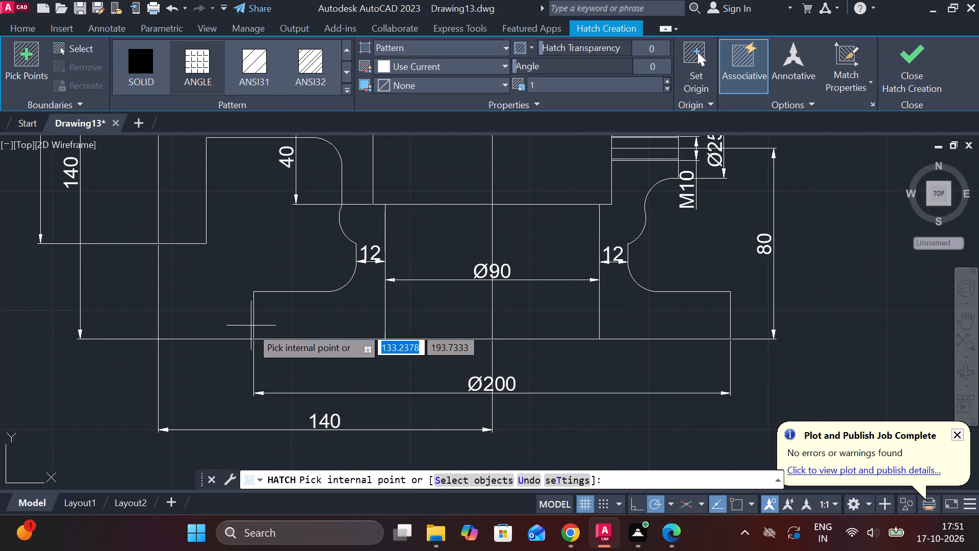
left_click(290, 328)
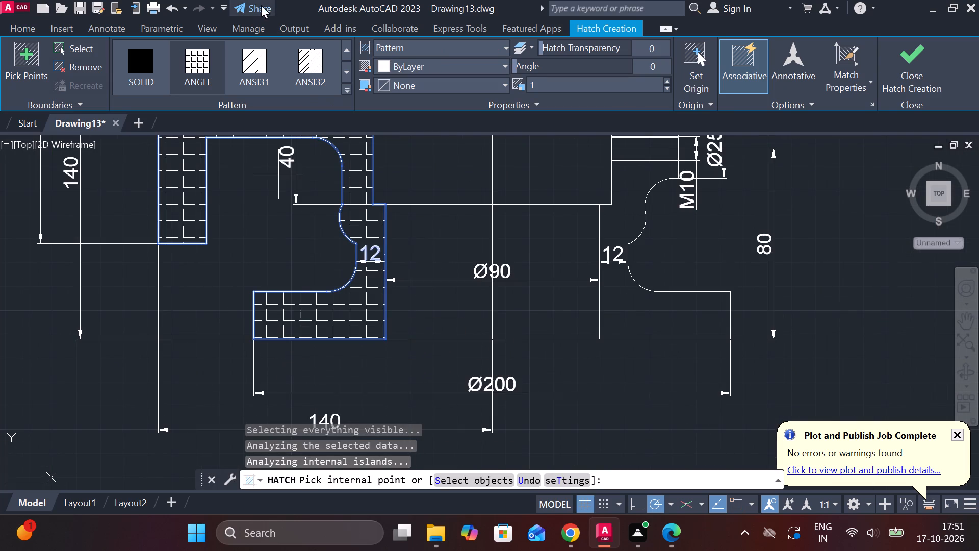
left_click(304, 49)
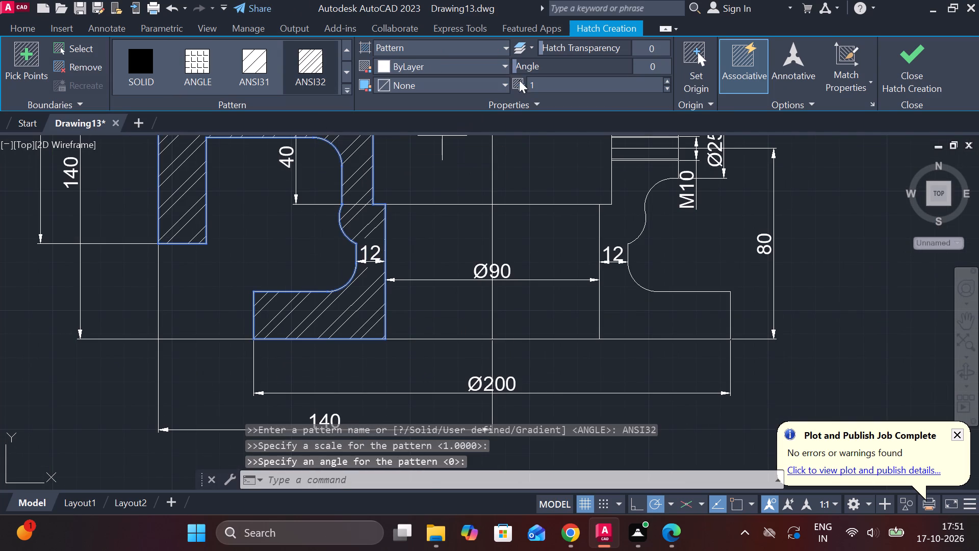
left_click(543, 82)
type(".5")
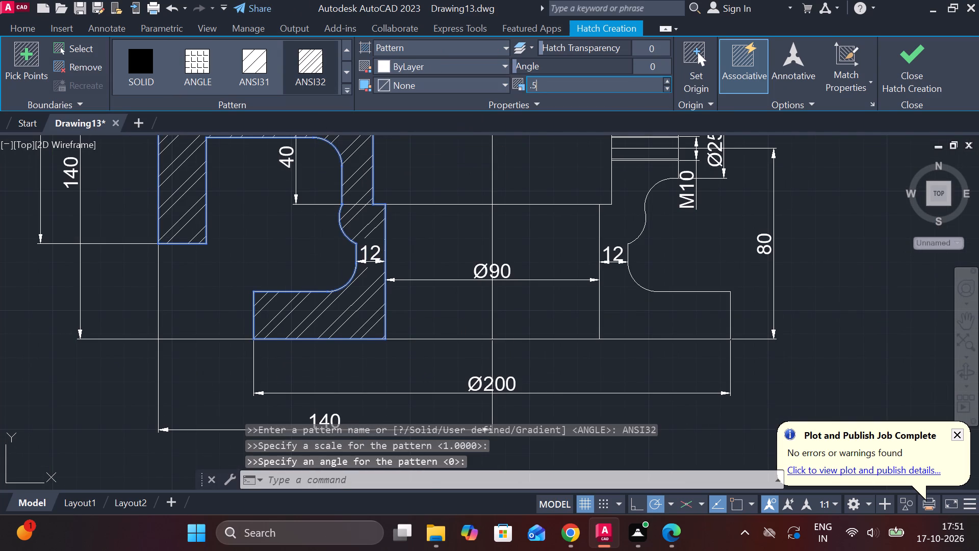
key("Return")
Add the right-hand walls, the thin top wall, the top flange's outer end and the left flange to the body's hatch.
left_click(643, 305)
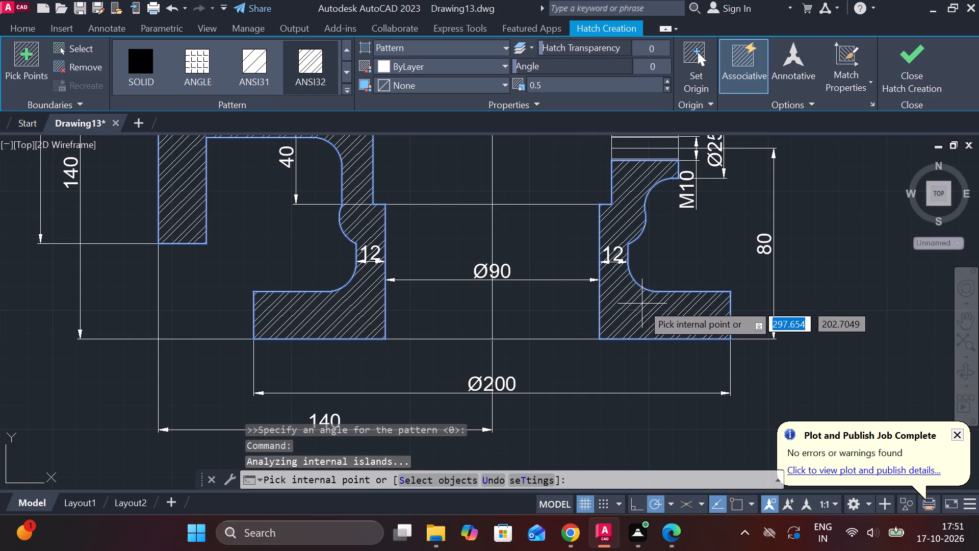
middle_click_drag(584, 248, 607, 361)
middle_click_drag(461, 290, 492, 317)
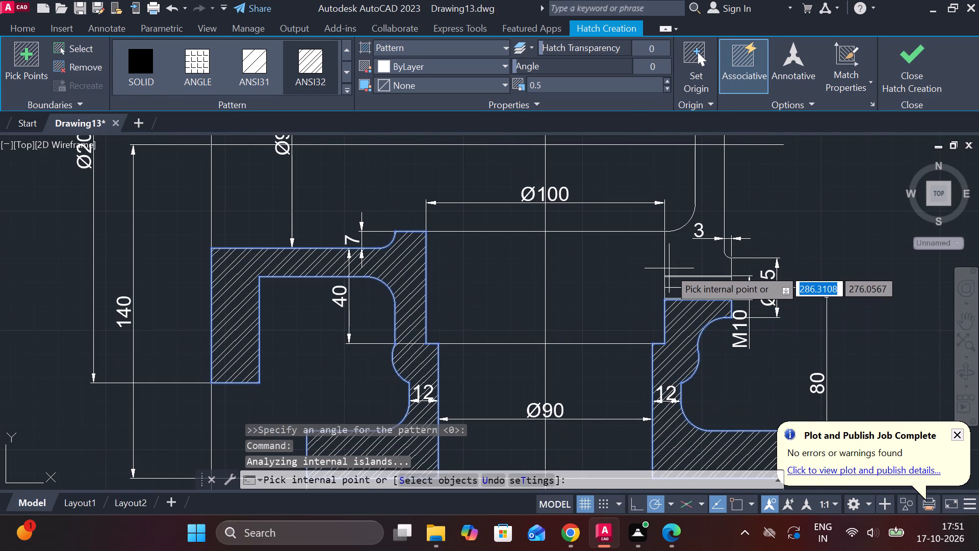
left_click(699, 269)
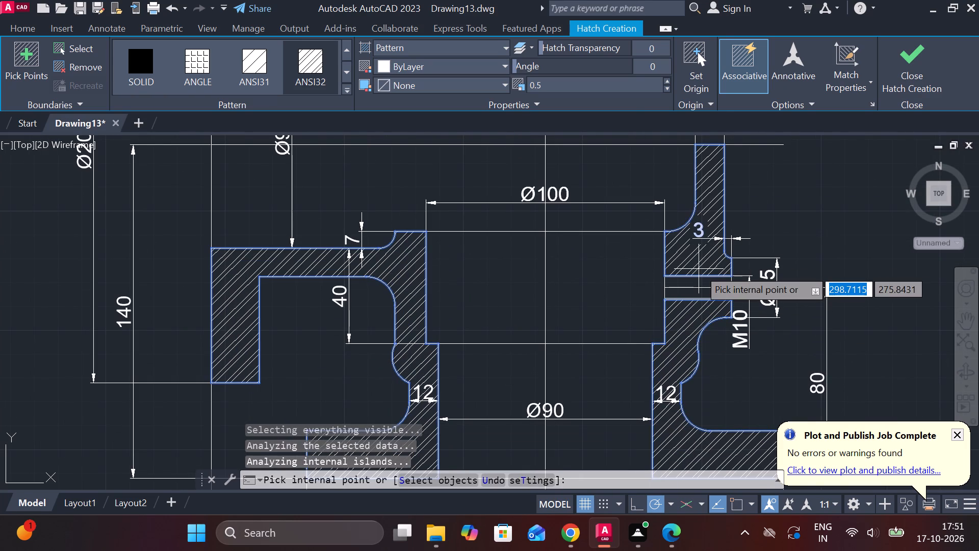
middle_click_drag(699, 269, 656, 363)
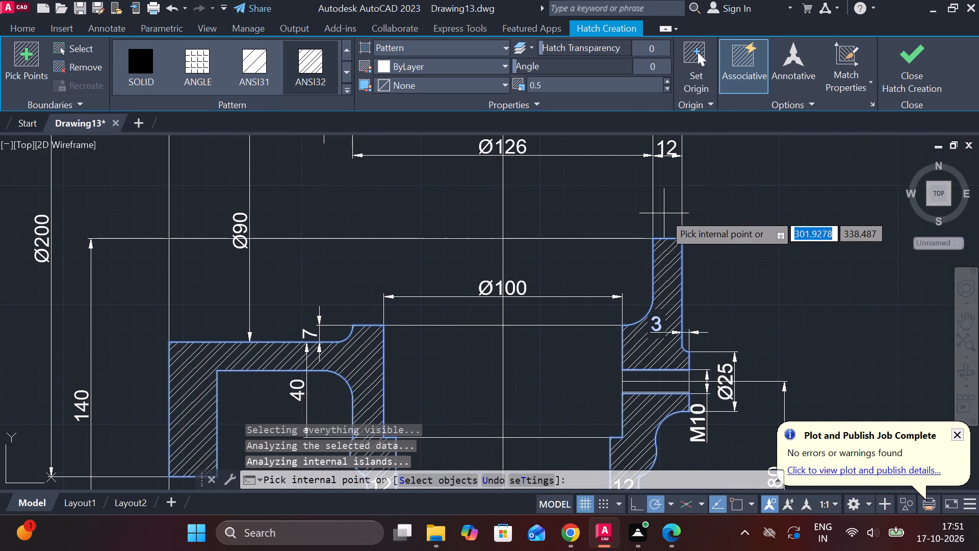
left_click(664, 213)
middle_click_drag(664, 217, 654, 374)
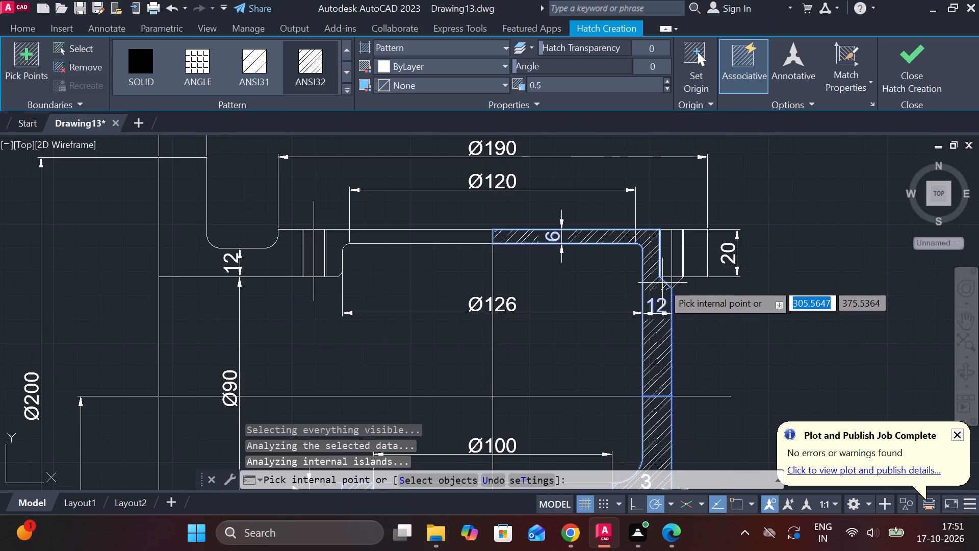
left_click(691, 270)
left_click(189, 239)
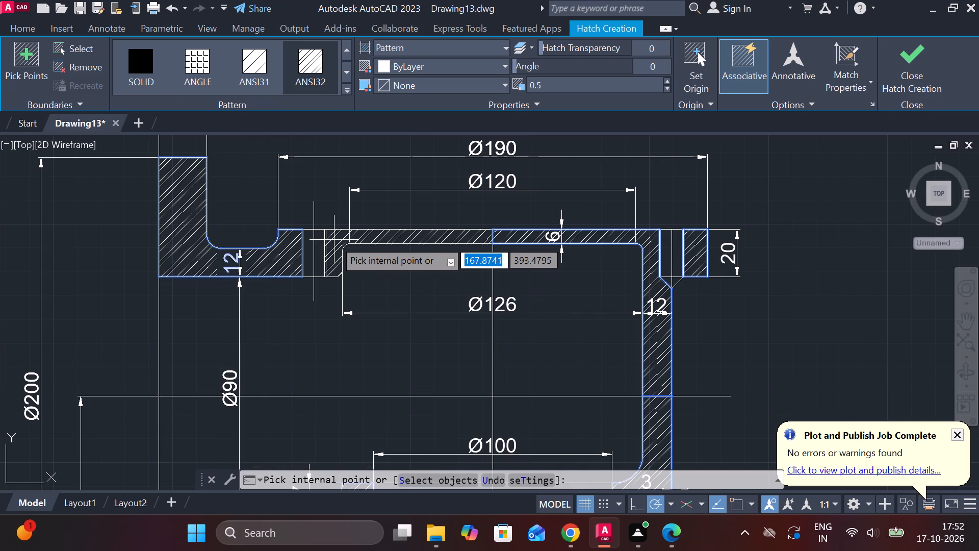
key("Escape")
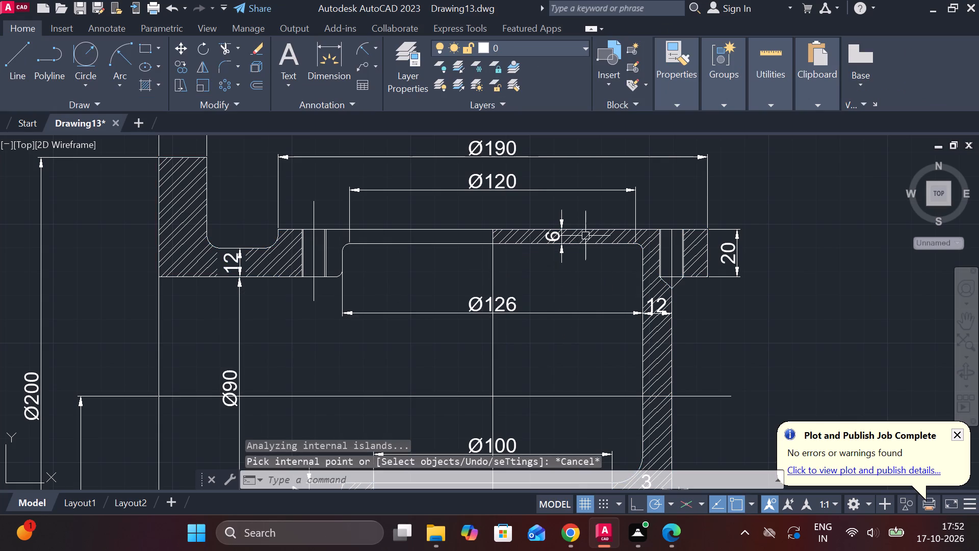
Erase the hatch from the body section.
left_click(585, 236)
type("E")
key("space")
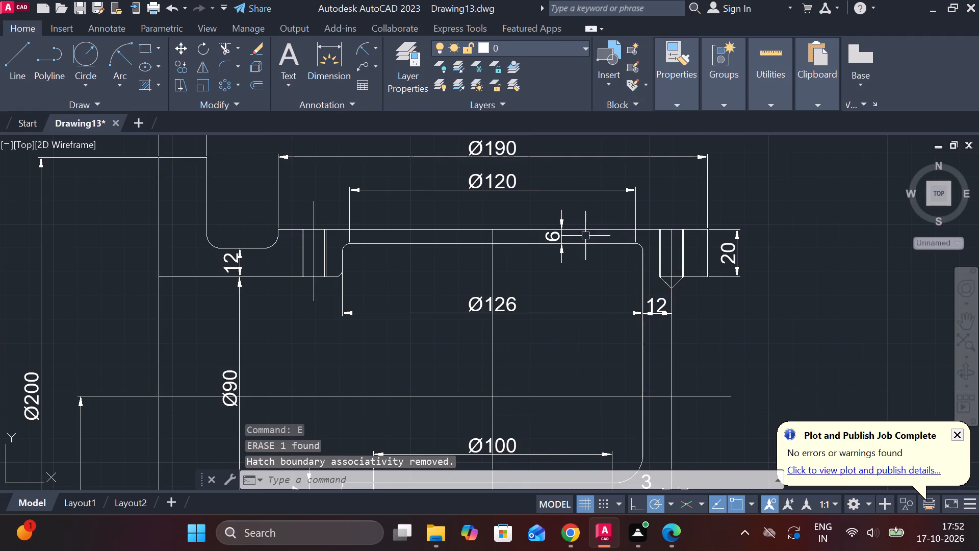
Draw two short vertical lines from the Ø120 opening's end points up to the top flange's upper edge, closing off the thin top wall.
scroll(383, 244, "up", 1)
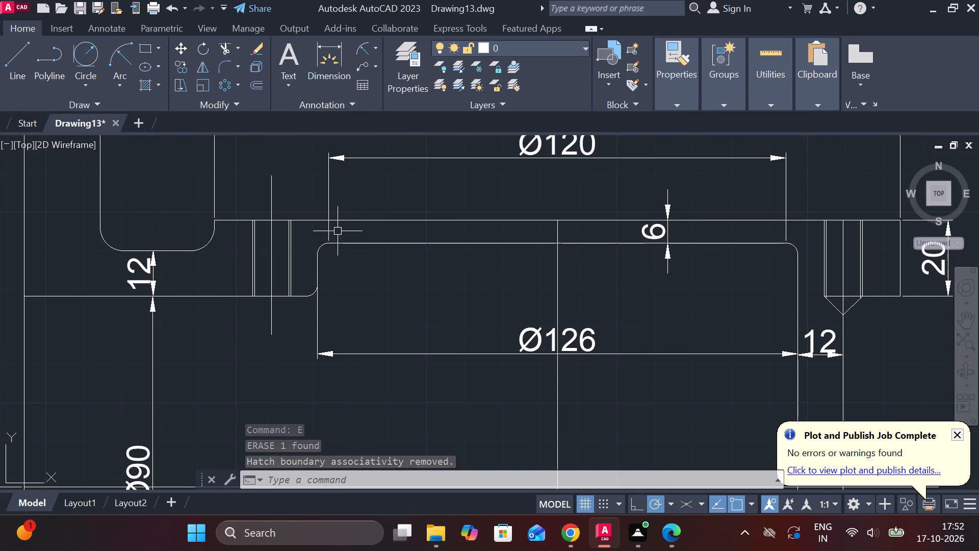
key("l")
key("Return")
scroll(355, 255, "up", 2)
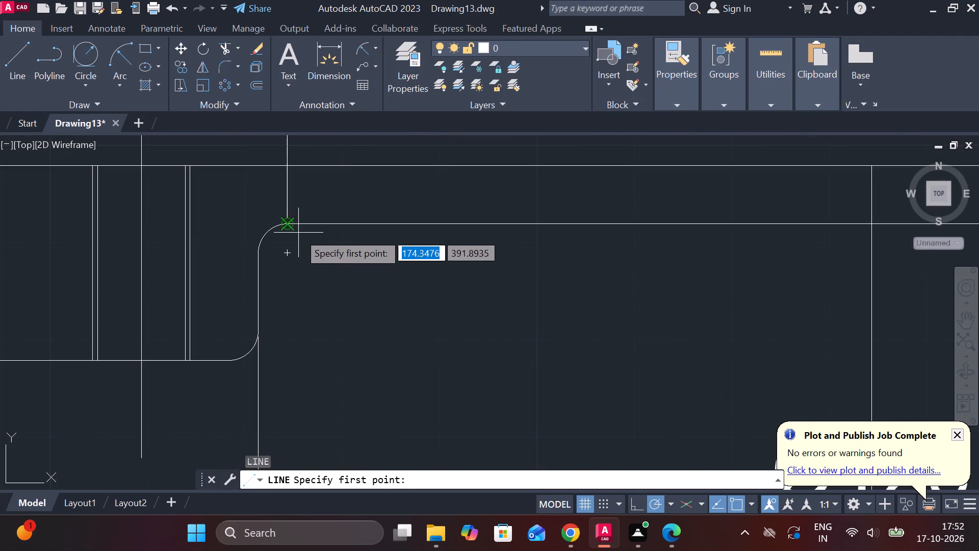
left_click(291, 222)
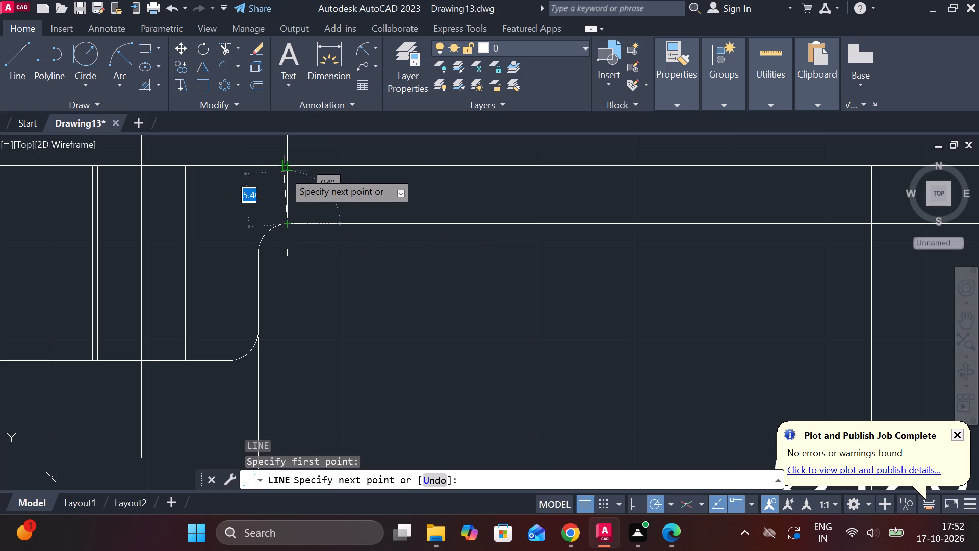
left_click(286, 170)
scroll(441, 252, "down", 2)
key("Escape")
middle_click_drag(484, 278, 472, 280)
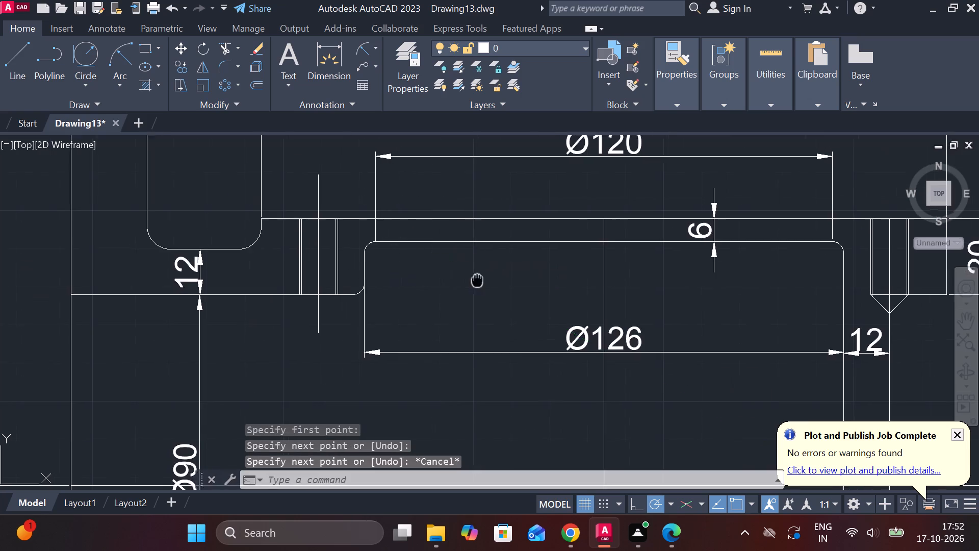
middle_click_drag(472, 280, 312, 310)
key("space")
left_click(666, 268)
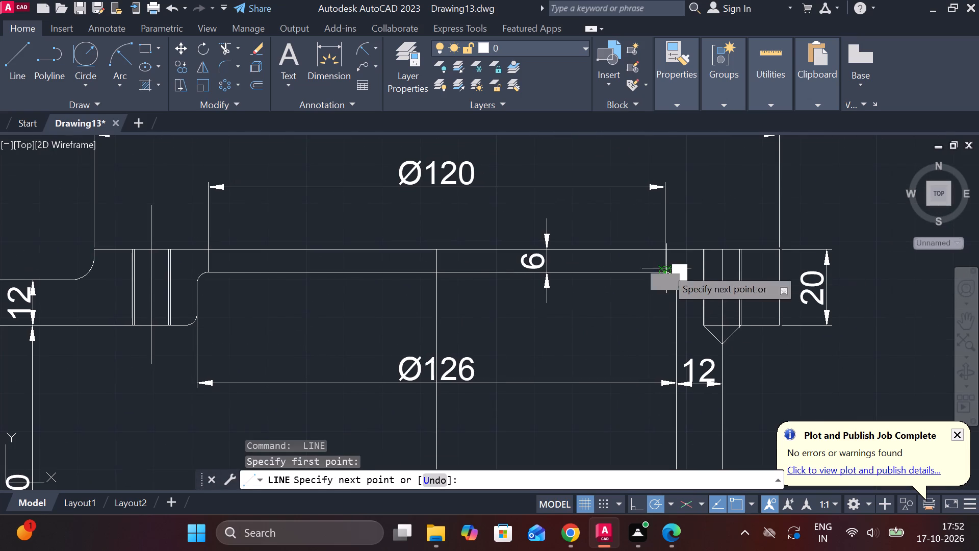
left_click(665, 244)
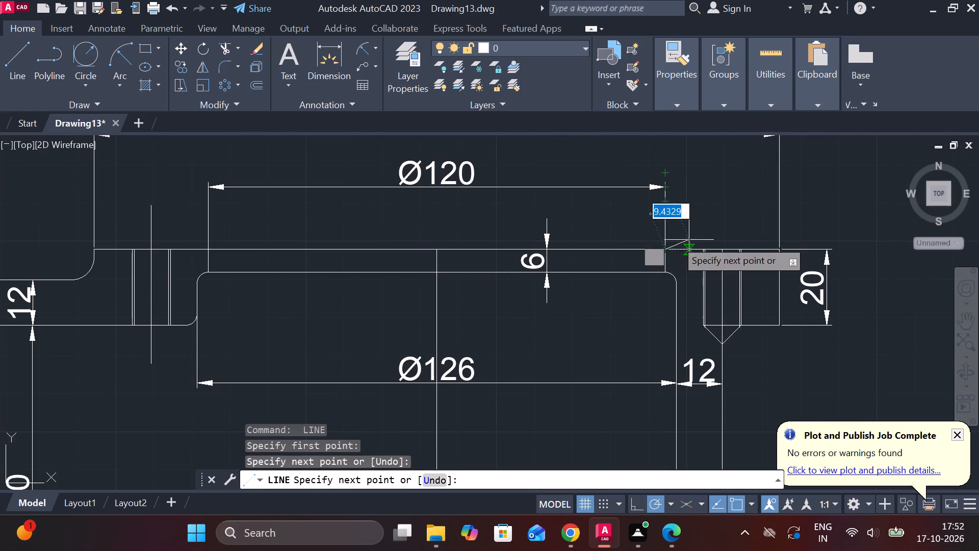
key("Escape")
Hatch the body's upper left flange, the top flange sections beside the bolt holes and the upper right wall with ANSI32 at scale 0.5.
scroll(646, 249, "down", 2)
left_click(146, 85)
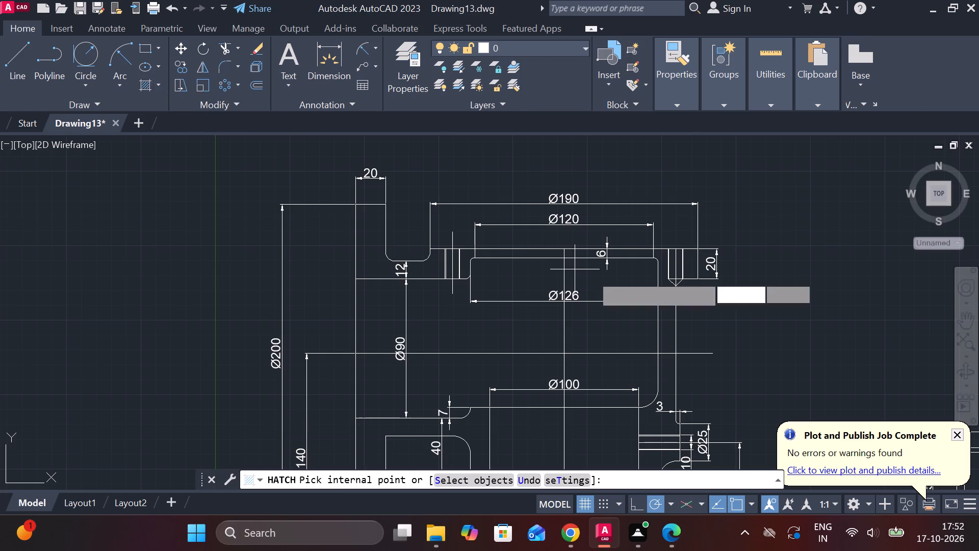
left_click(316, 78)
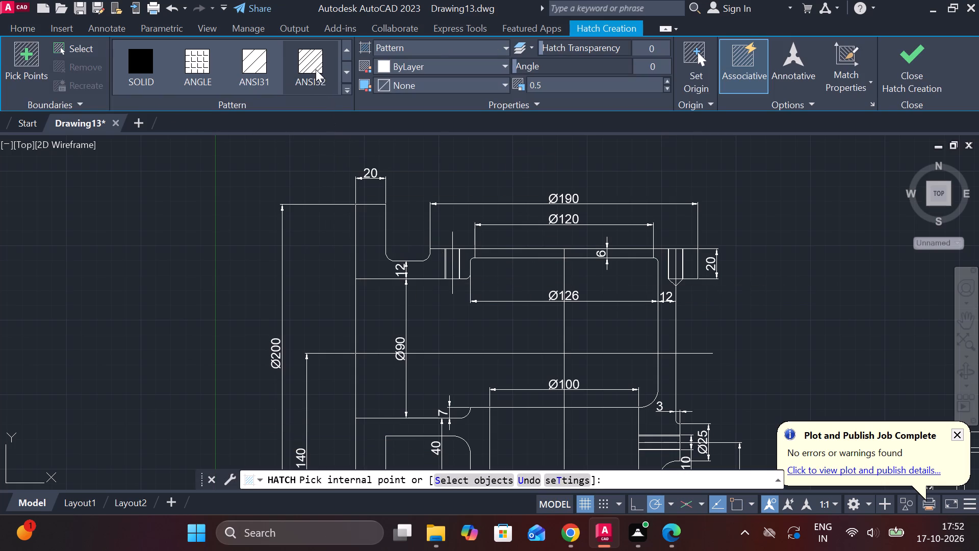
left_click(305, 75)
left_click(366, 253)
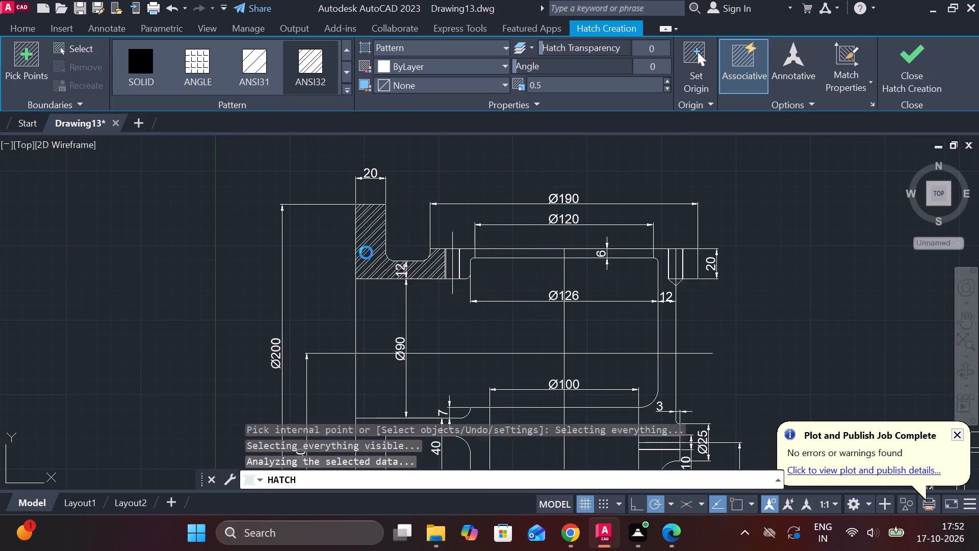
scroll(519, 260, "up", 3)
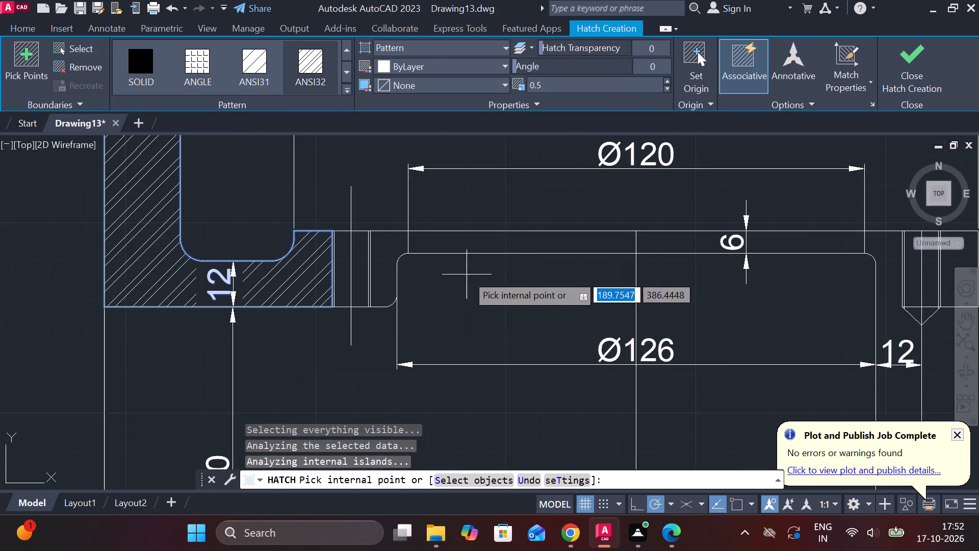
left_click(382, 244)
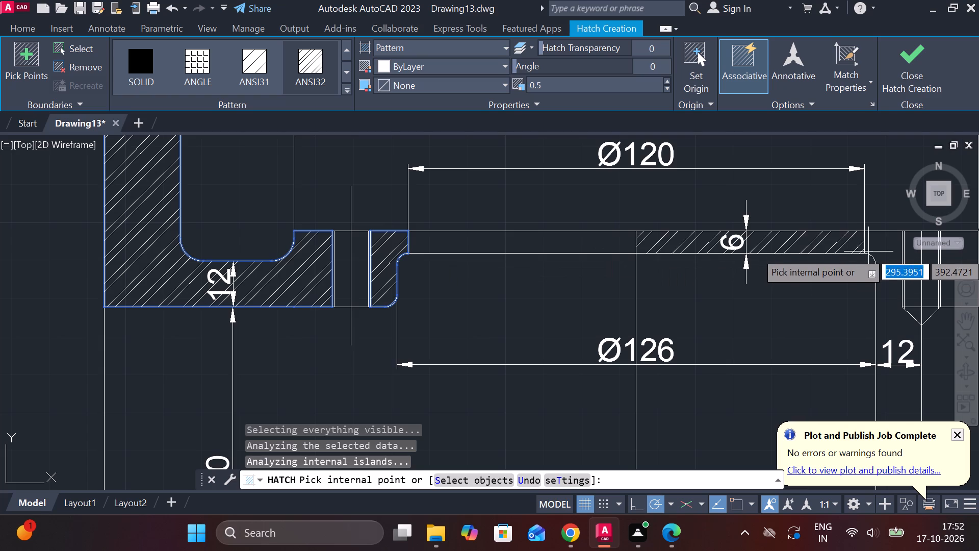
left_click(878, 252)
scroll(818, 292, "down", 2)
middle_click_drag(818, 292, 675, 258)
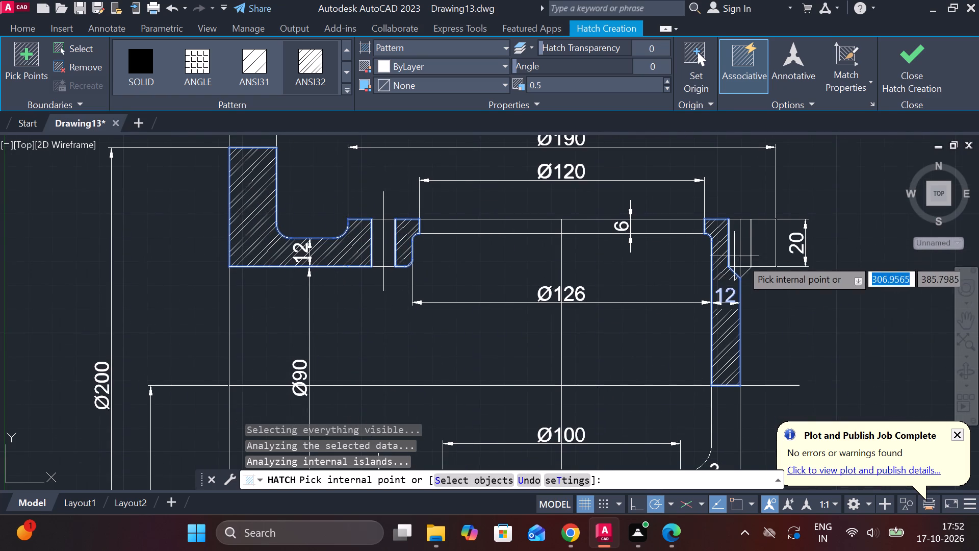
left_click(770, 251)
Add the lower left wall, both base flange sides and the wall above the M10 hole to the ANSI32 hatch and finish it.
middle_click_drag(761, 311, 728, 107)
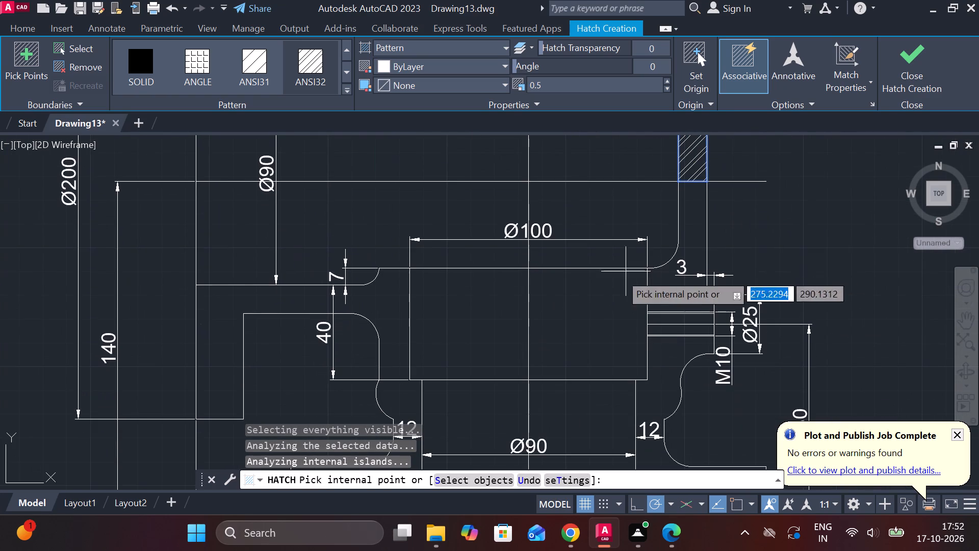
middle_click_drag(323, 324, 419, 155)
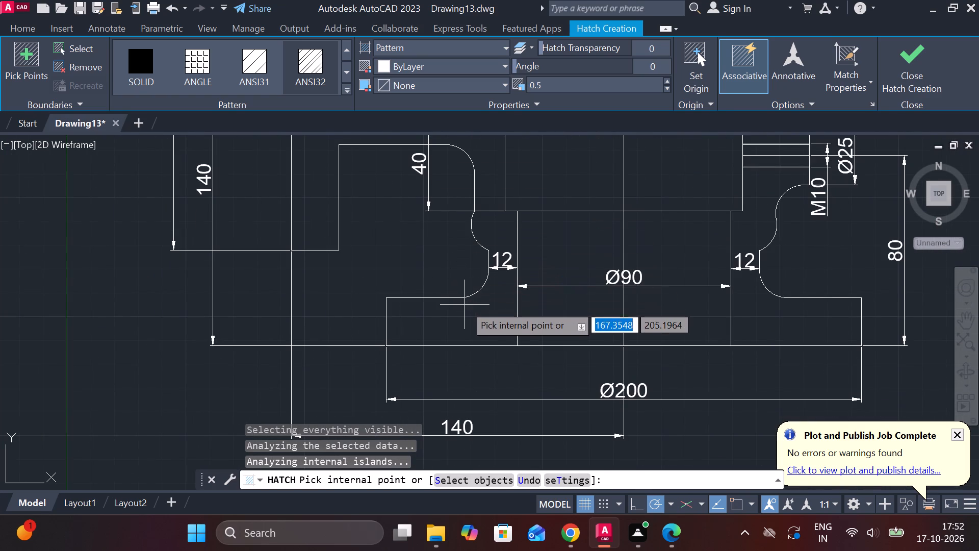
left_click(469, 316)
left_click(752, 315)
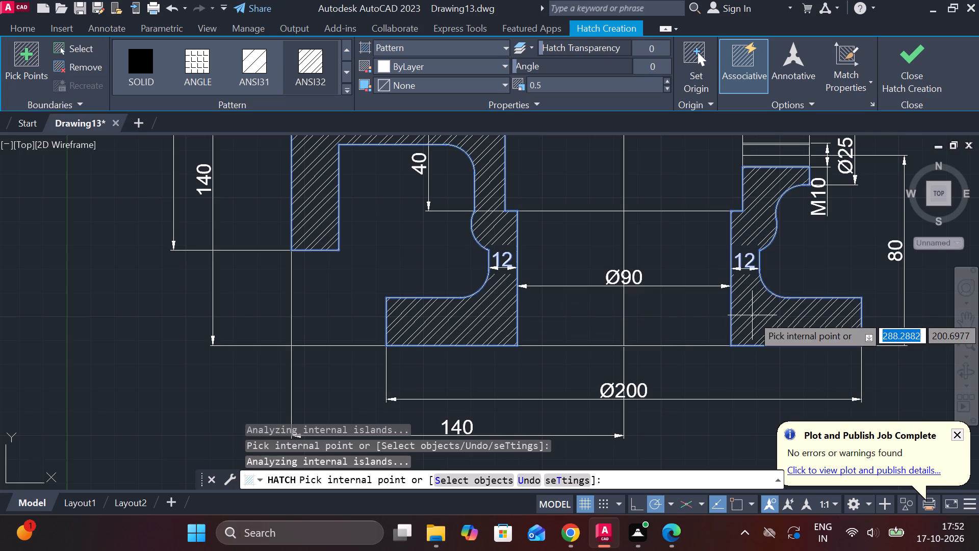
middle_click_drag(750, 249, 688, 306)
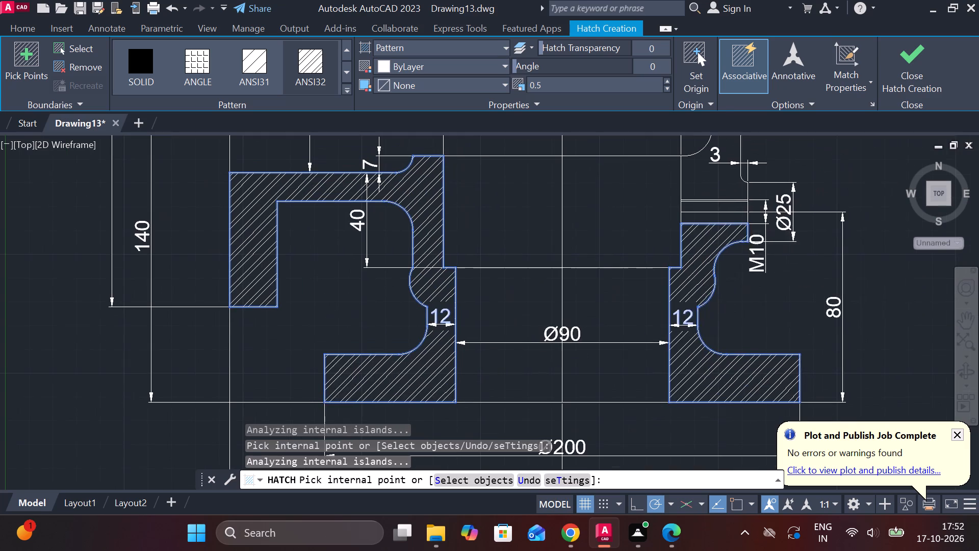
left_click(716, 181)
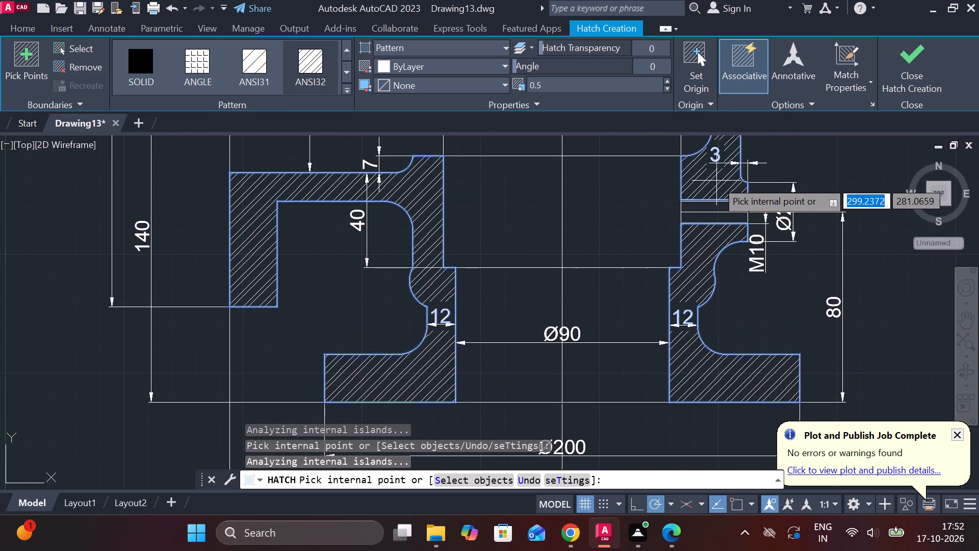
scroll(716, 181, "down", 1)
middle_click_drag(716, 181, 641, 297)
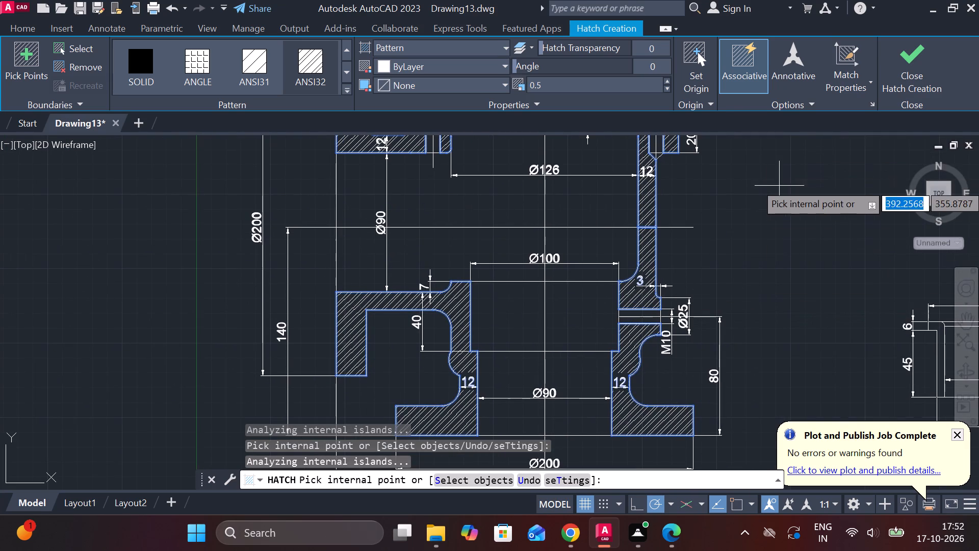
left_click(895, 73)
Set the linetype of the body's horizontal and vertical centre lines to DASHED.
scroll(694, 244, "down", 1)
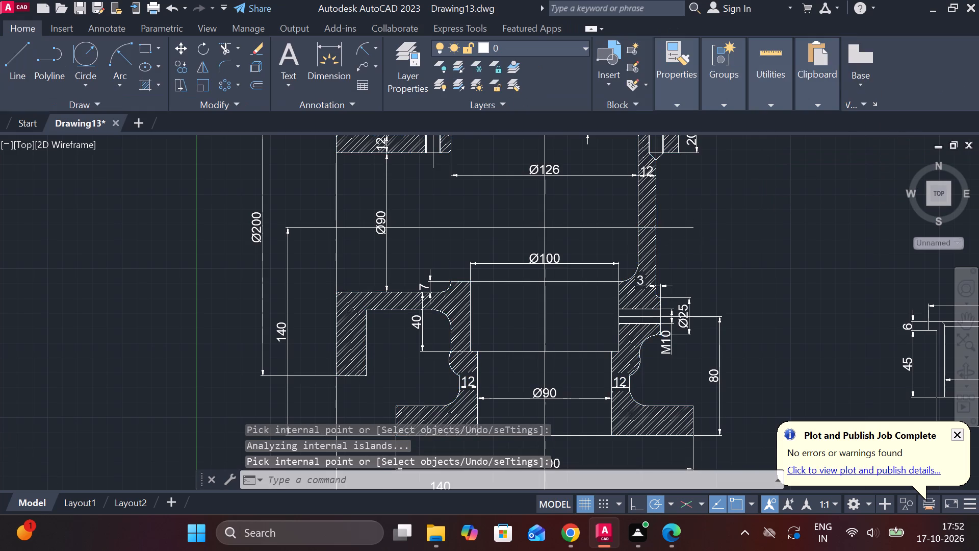
scroll(694, 244, "up", 1)
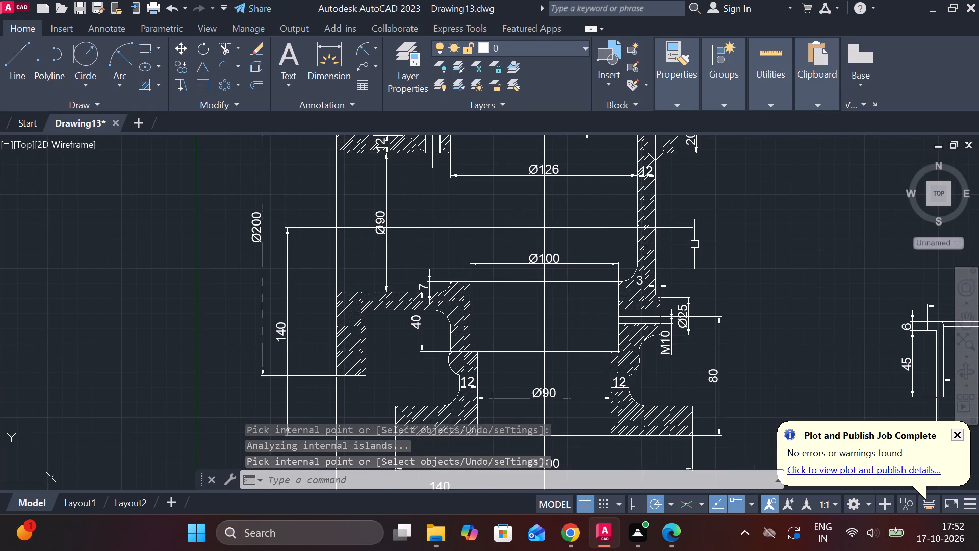
left_click(586, 224)
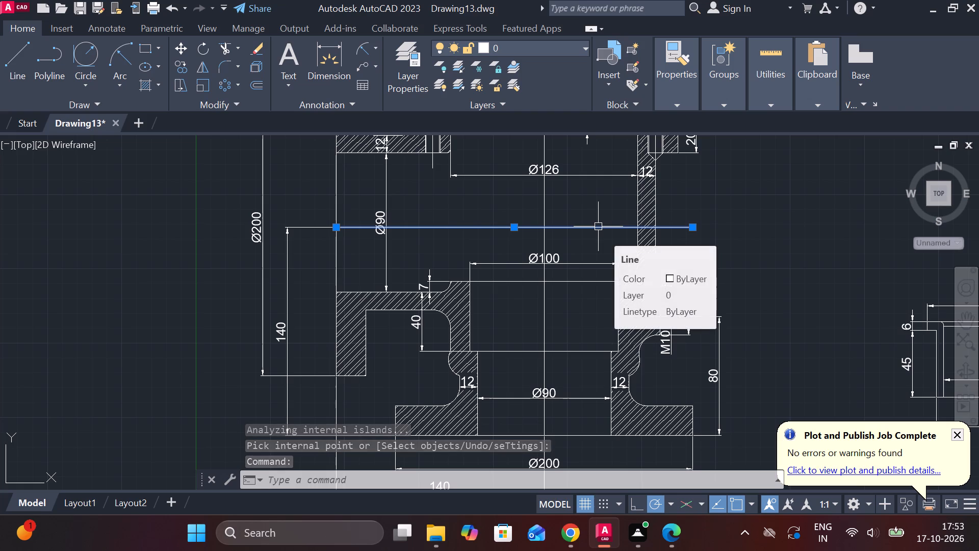
left_click(547, 315)
left_click(675, 107)
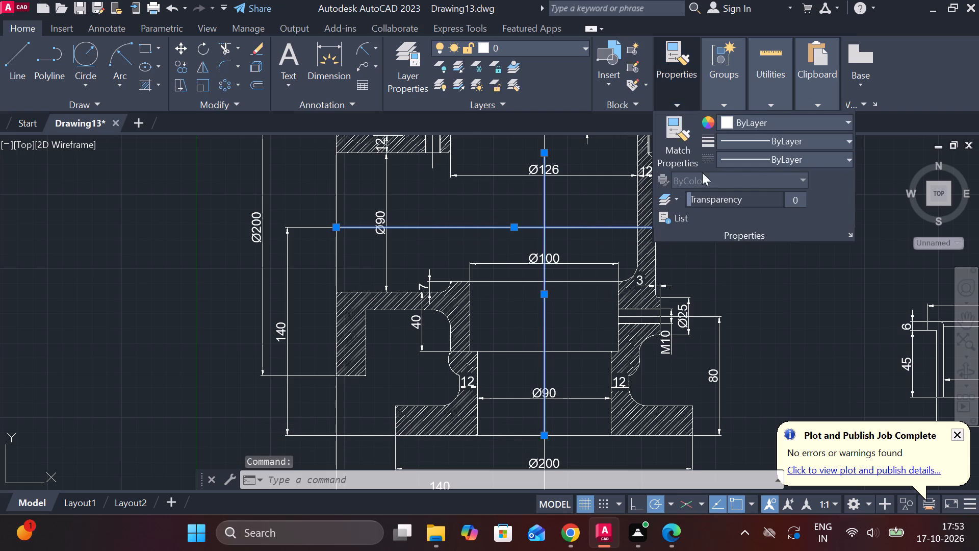
left_click(793, 164)
left_click(774, 232)
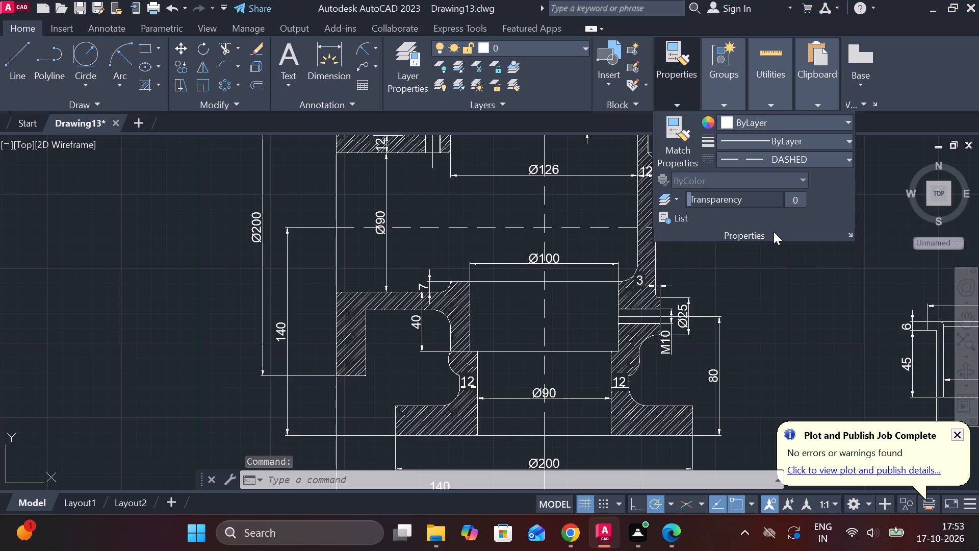
key("Escape")
Add a vertical linear dimension for the base flange's thickness, placed beside the flange's left end.
scroll(768, 332, "down", 1)
middle_click_drag(759, 330, 739, 329)
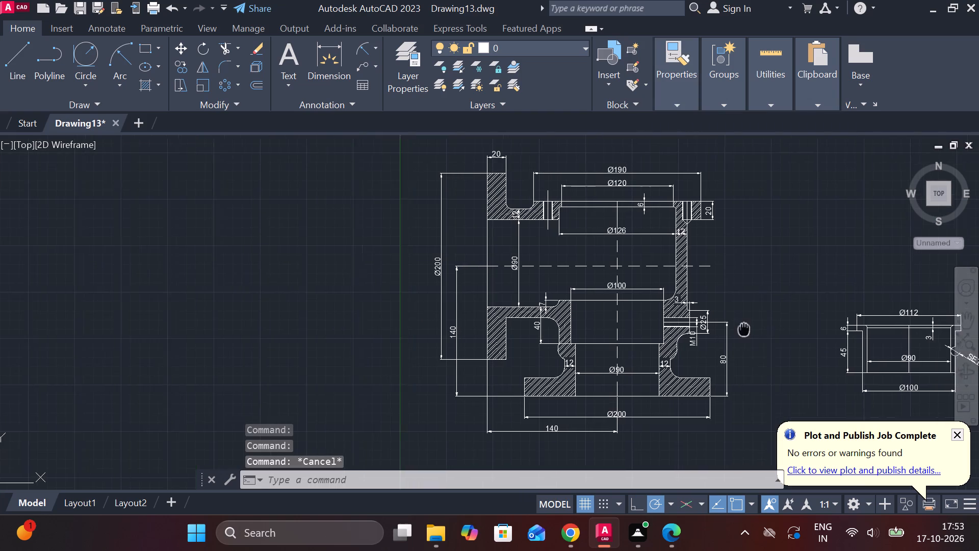
middle_click_drag(739, 329, 681, 315)
middle_click_drag(671, 313, 664, 315)
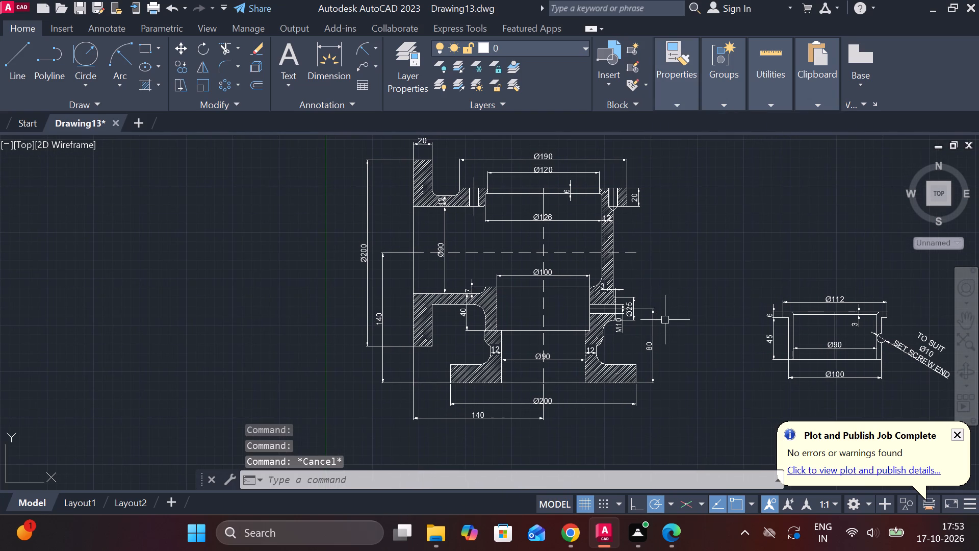
scroll(665, 322, "up", 1)
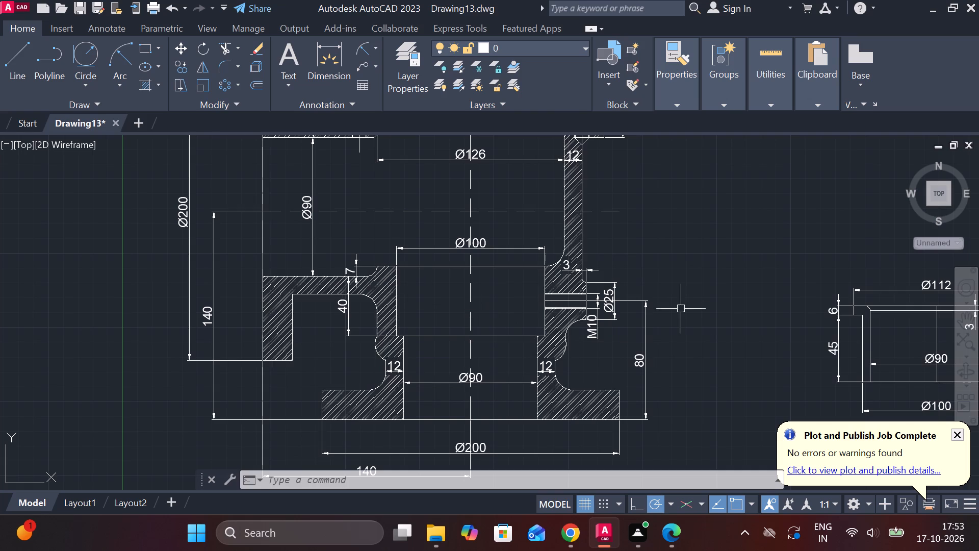
scroll(657, 338, "down", 1)
scroll(639, 402, "up", 1)
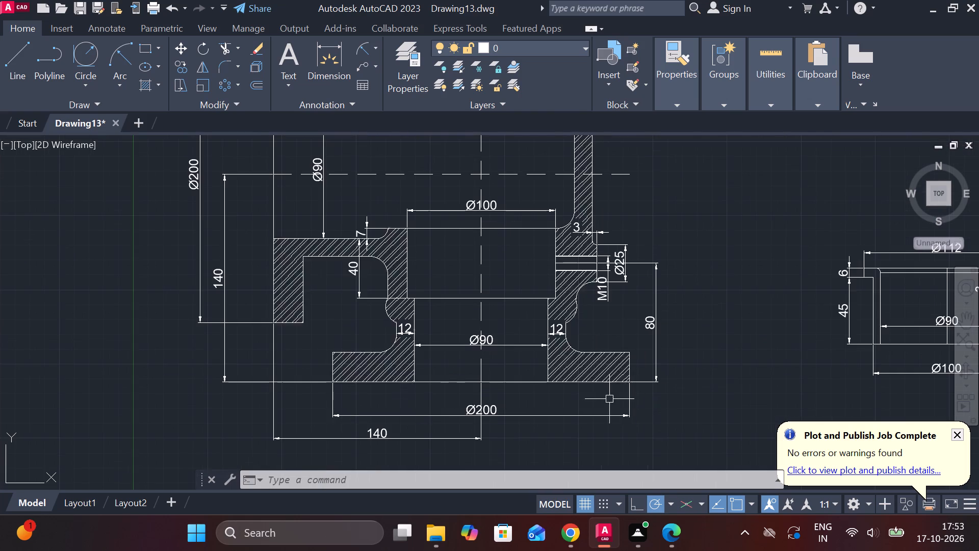
left_click(379, 50)
left_click(400, 60)
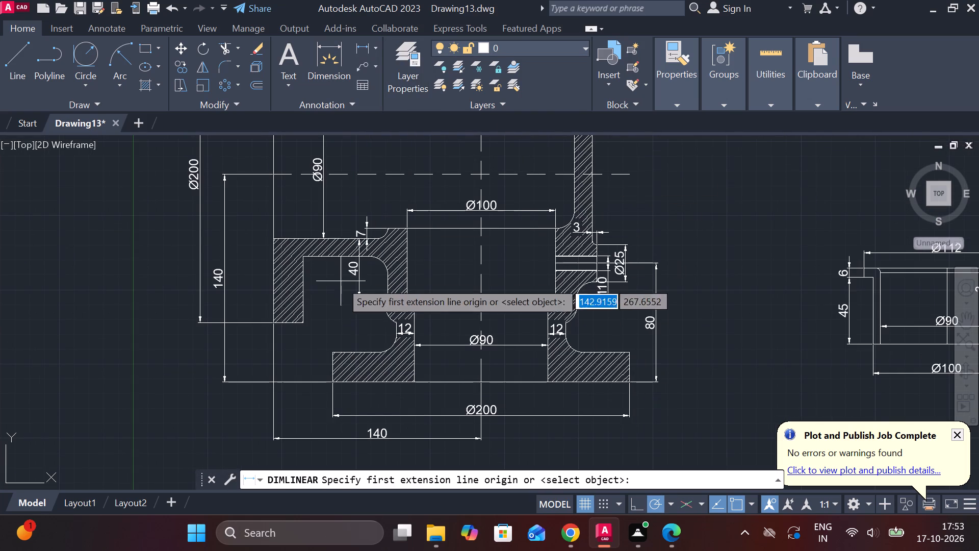
left_click(337, 347)
left_click(337, 379)
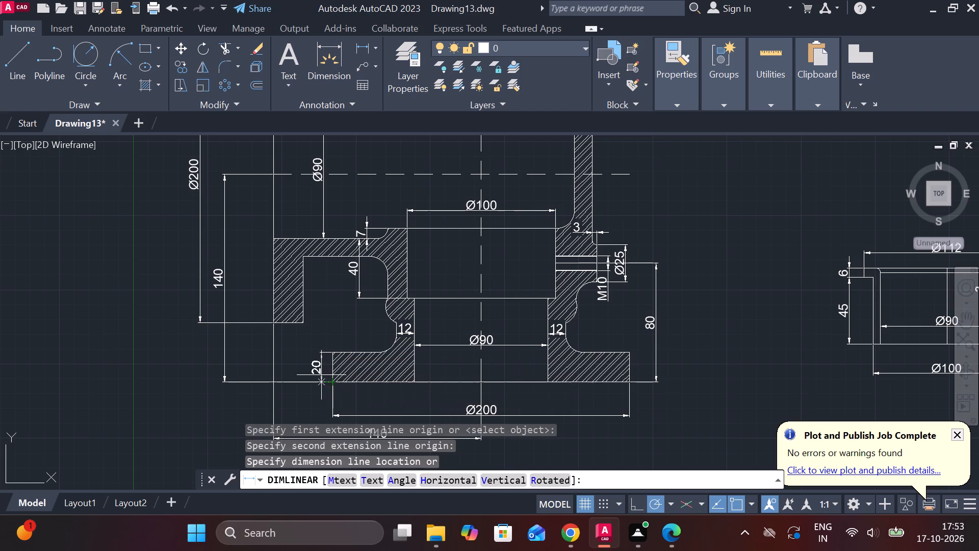
left_click(314, 370)
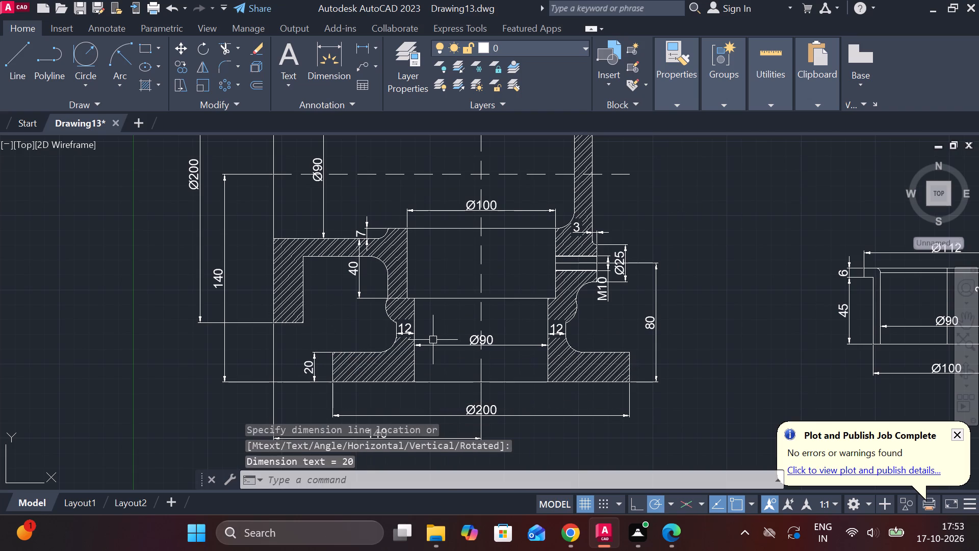
Examine the body section's lower half and the M10 side hole area for missing dimensions.
scroll(479, 360, "down", 1)
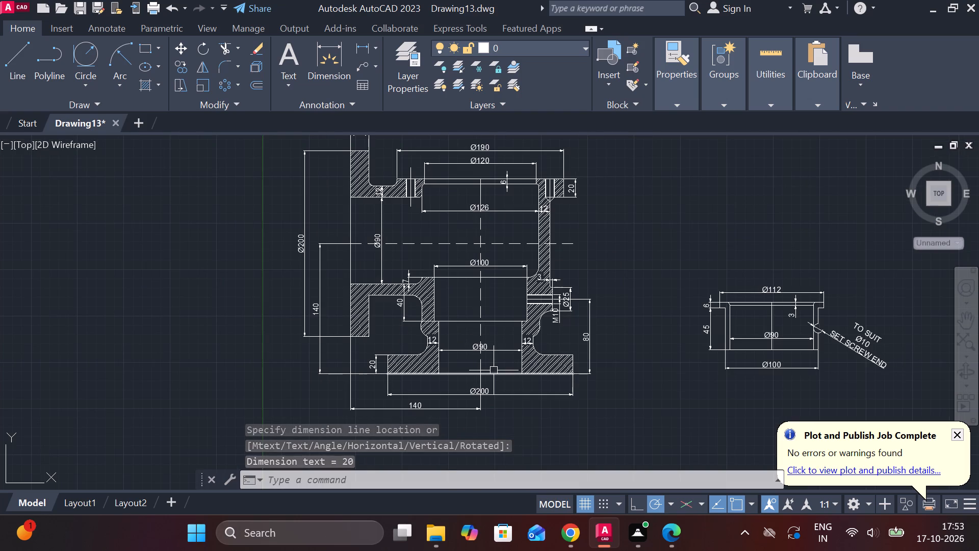
scroll(494, 370, "up", 1)
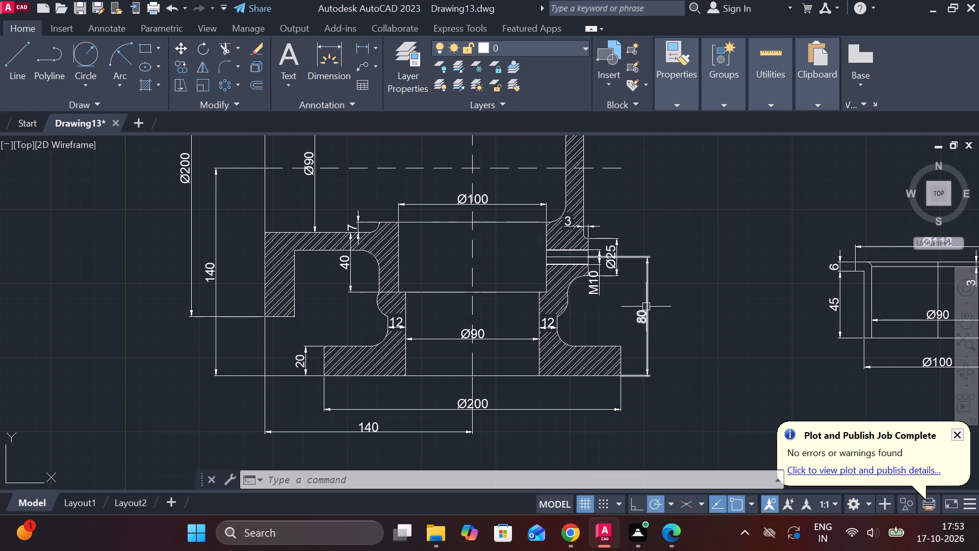
scroll(623, 277, "up", 1)
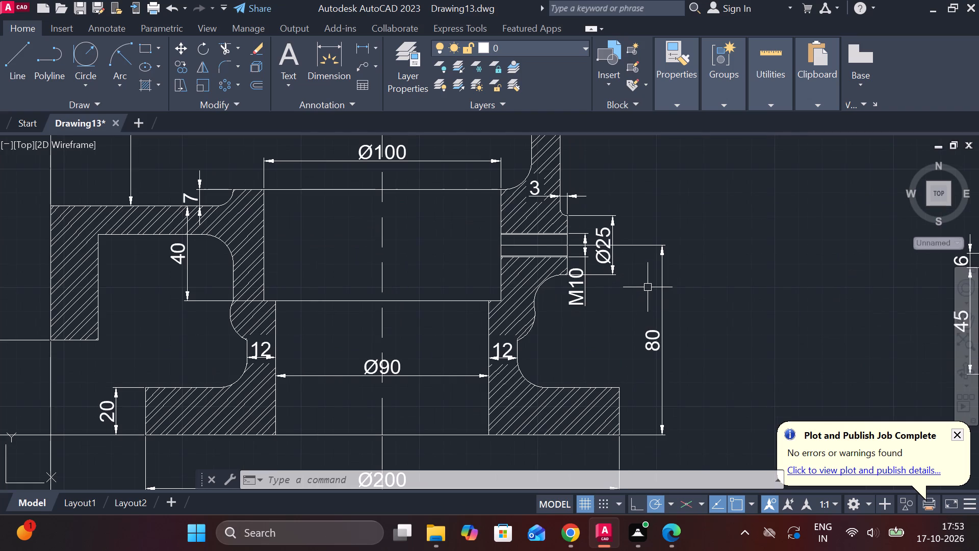
scroll(648, 287, "up", 1)
middle_click_drag(648, 287, 642, 287)
scroll(639, 291, "down", 1)
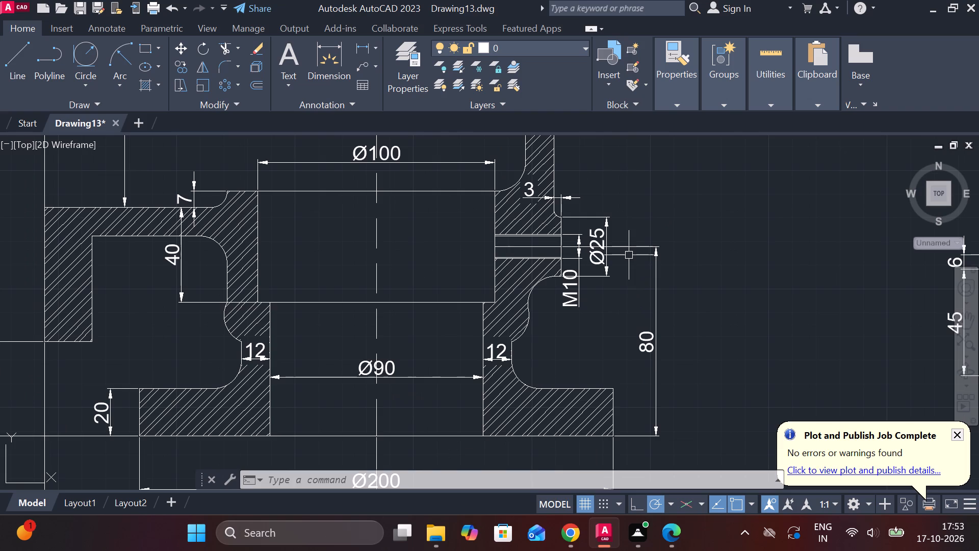
scroll(657, 246, "up", 1)
scroll(657, 246, "down", 2)
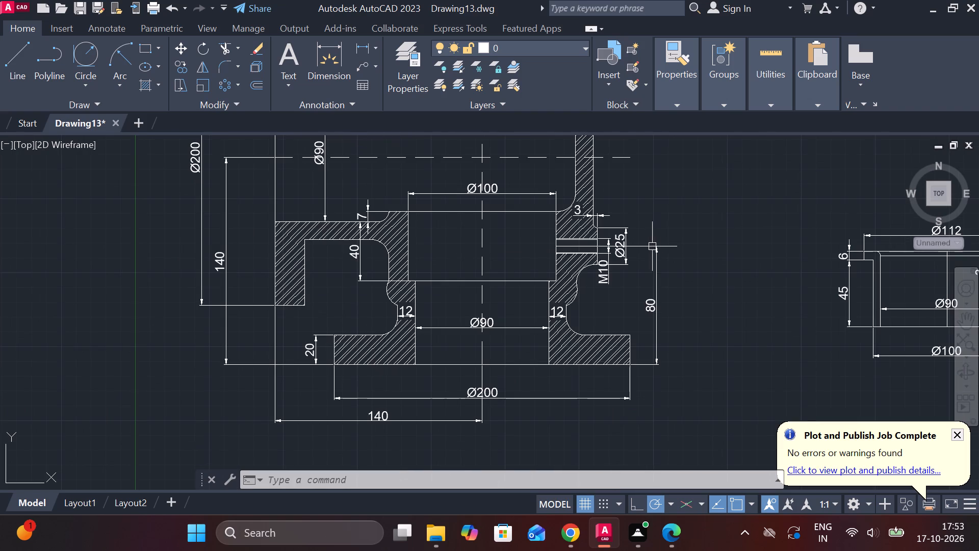
Add a multileader reading "6 HOLES M.16 PCD 150" pointing to the bolt hole at the top flange's right end.
middle_click_drag(671, 223, 674, 314)
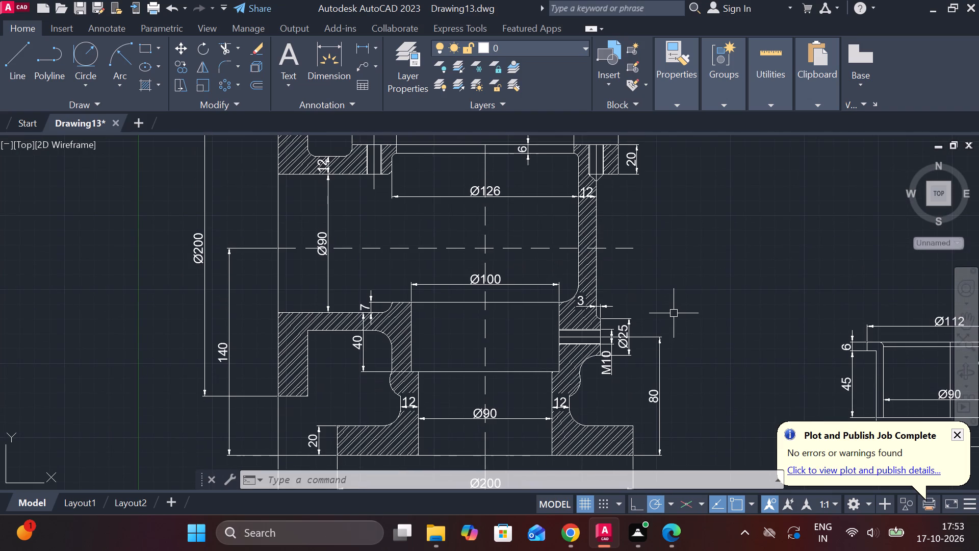
scroll(674, 312, "down", 1)
scroll(650, 274, "up", 1)
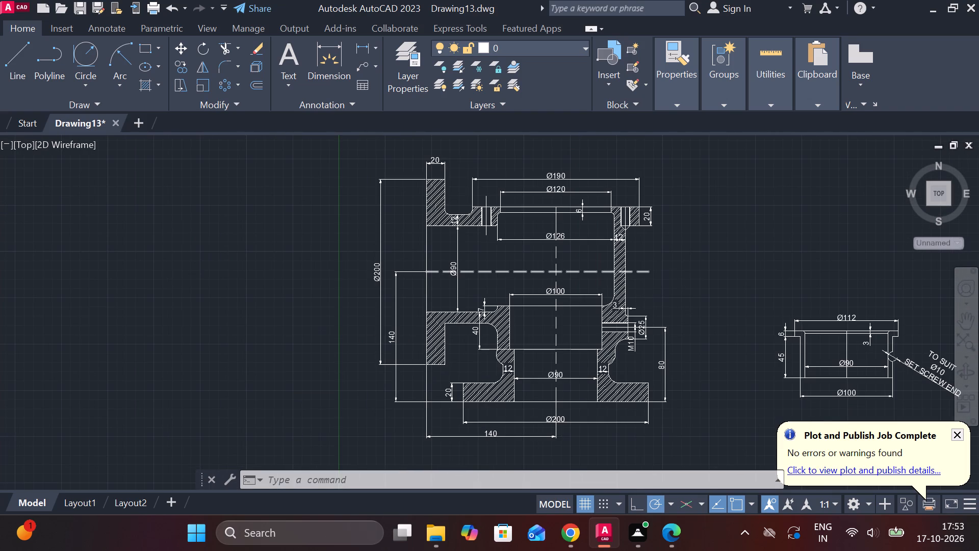
middle_click_drag(657, 275, 648, 334)
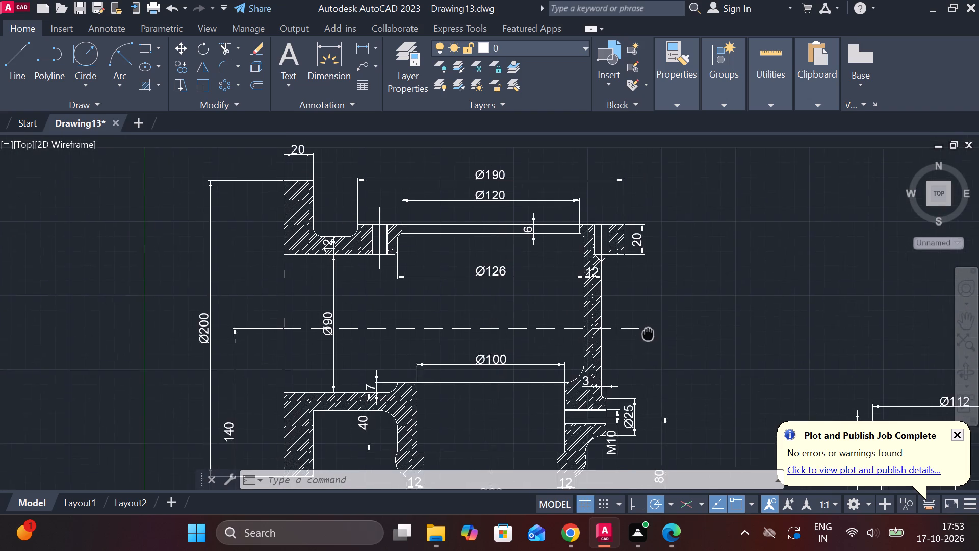
middle_click_drag(648, 334, 646, 353)
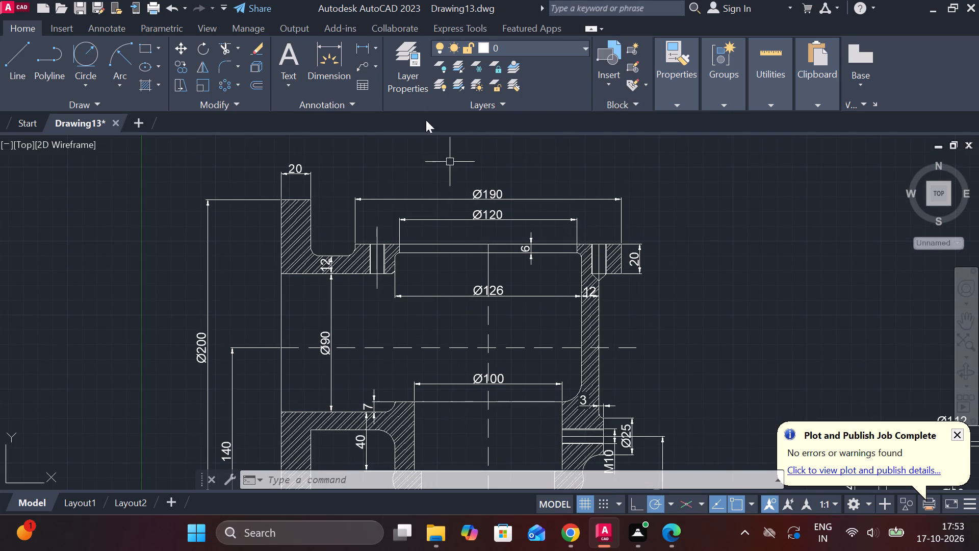
left_click(362, 63)
scroll(613, 253, "up", 2)
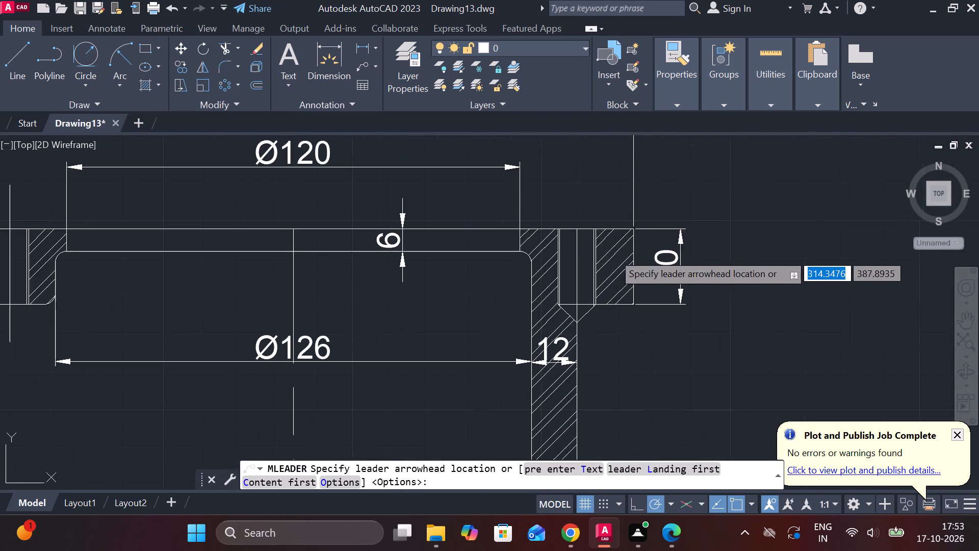
left_click(595, 221)
middle_click_drag(661, 164, 581, 312)
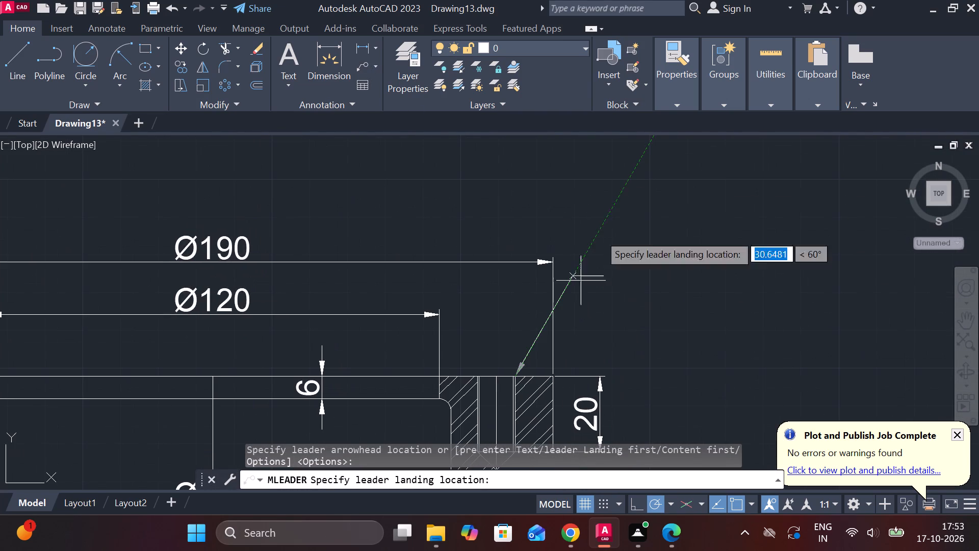
left_click(624, 207)
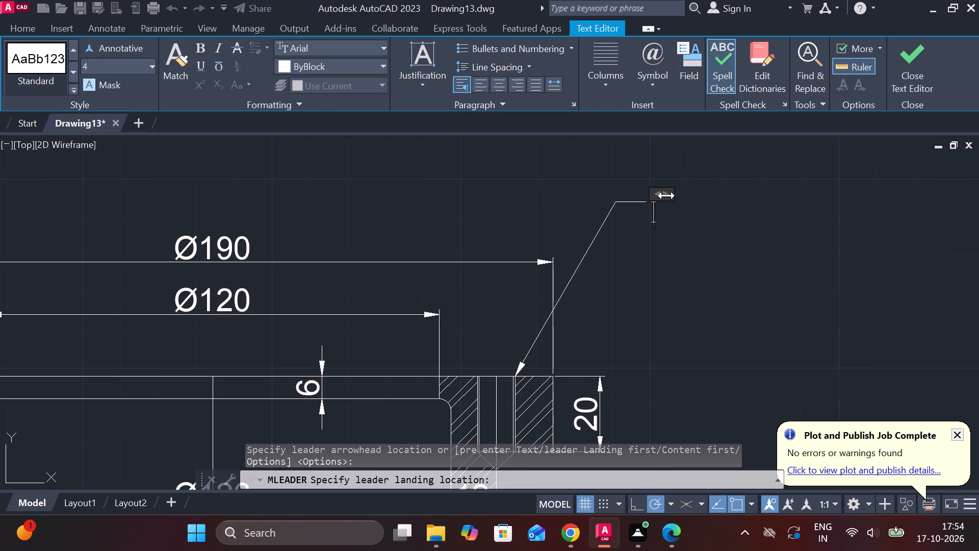
type("6 HOLES")
key("space")
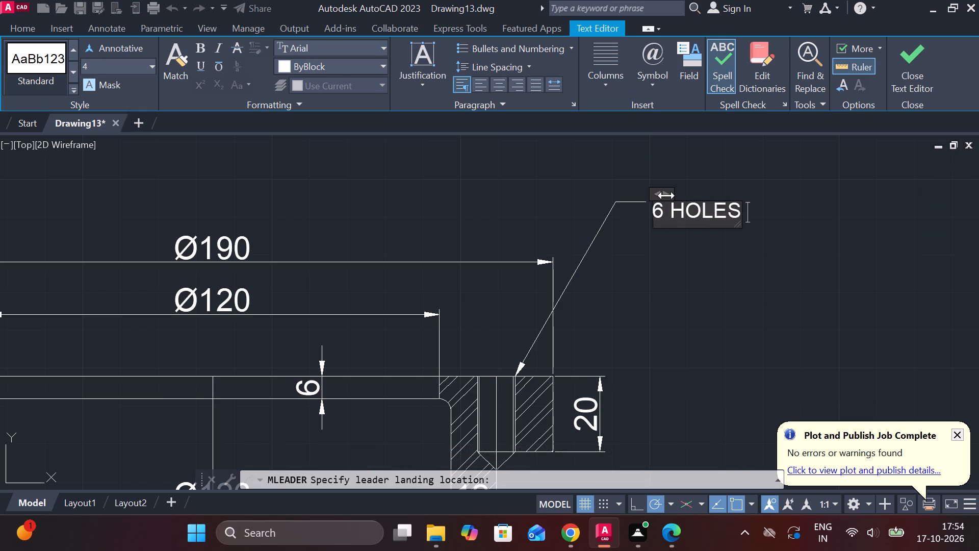
type("M.16")
key("space")
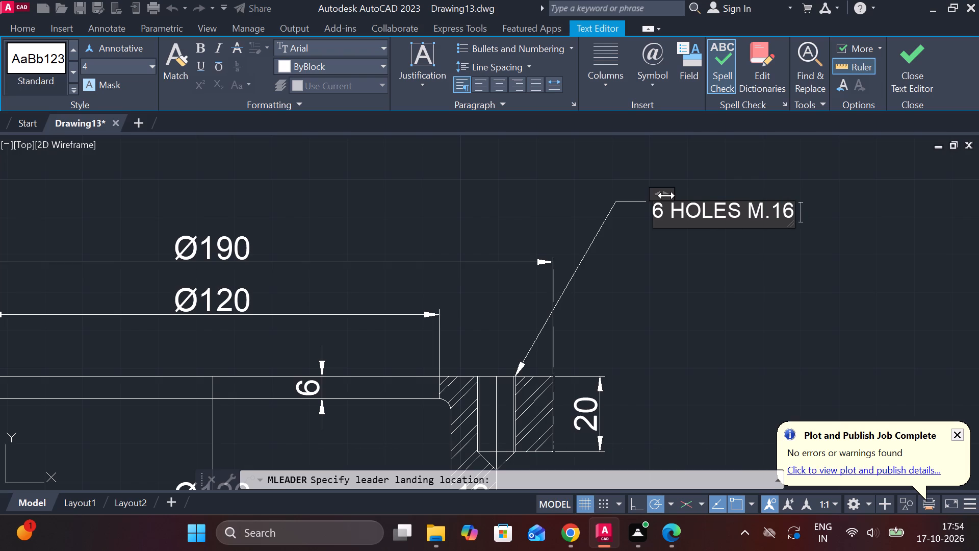
type("PCD 150")
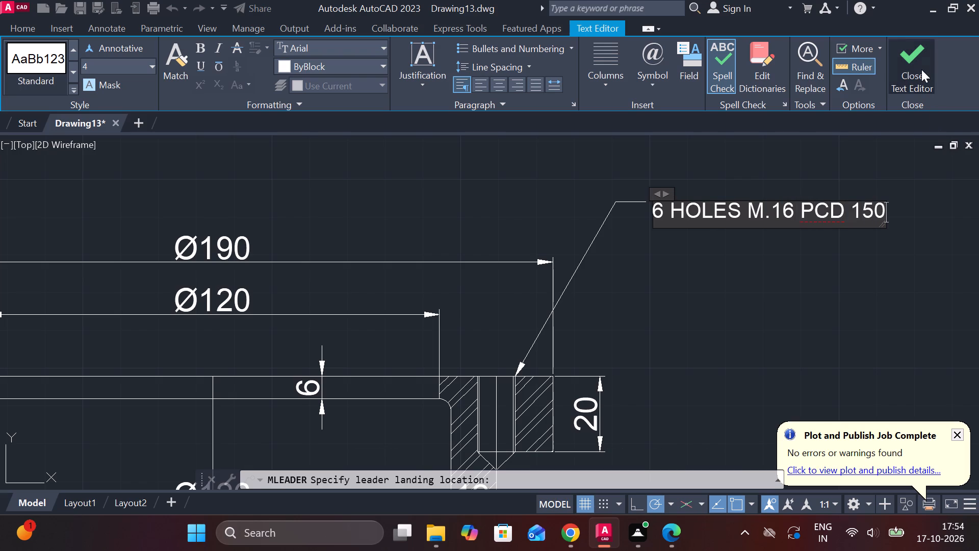
left_click(921, 69)
Examine the whole body section and its surroundings for missing dimensions.
scroll(732, 276, "down", 2)
middle_click_drag(732, 286, 697, 259)
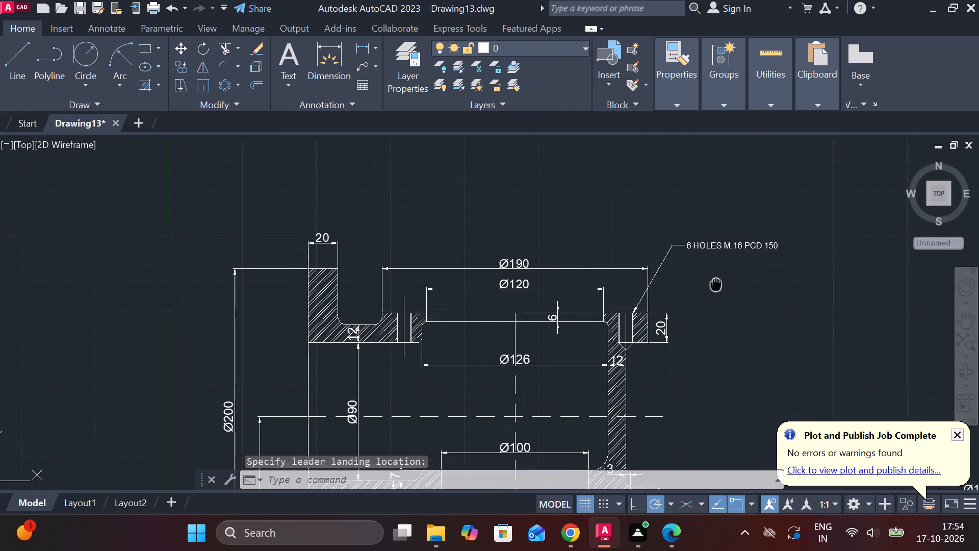
middle_click_drag(697, 259, 685, 239)
scroll(689, 254, "down", 1)
middle_click_drag(680, 254, 592, 215)
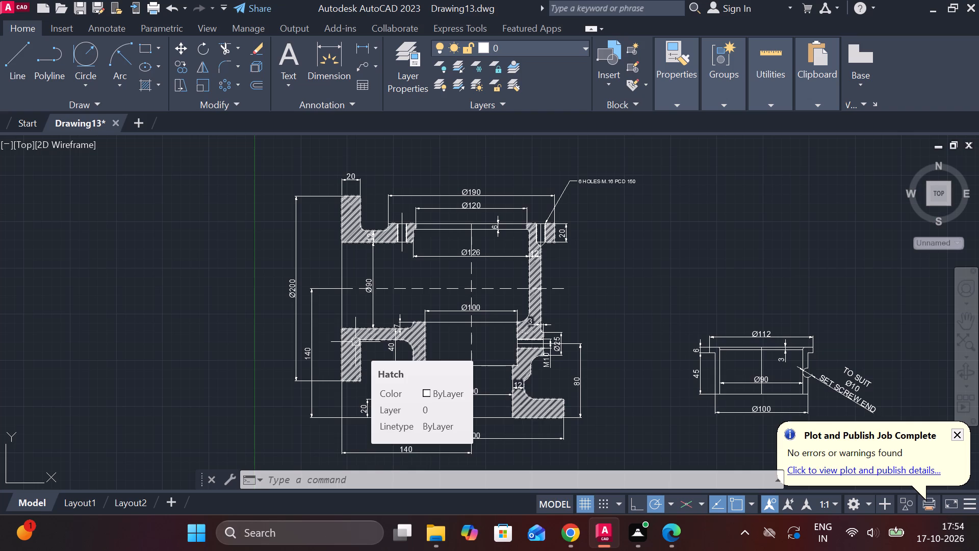
scroll(474, 251, "down", 1)
scroll(471, 254, "up", 1)
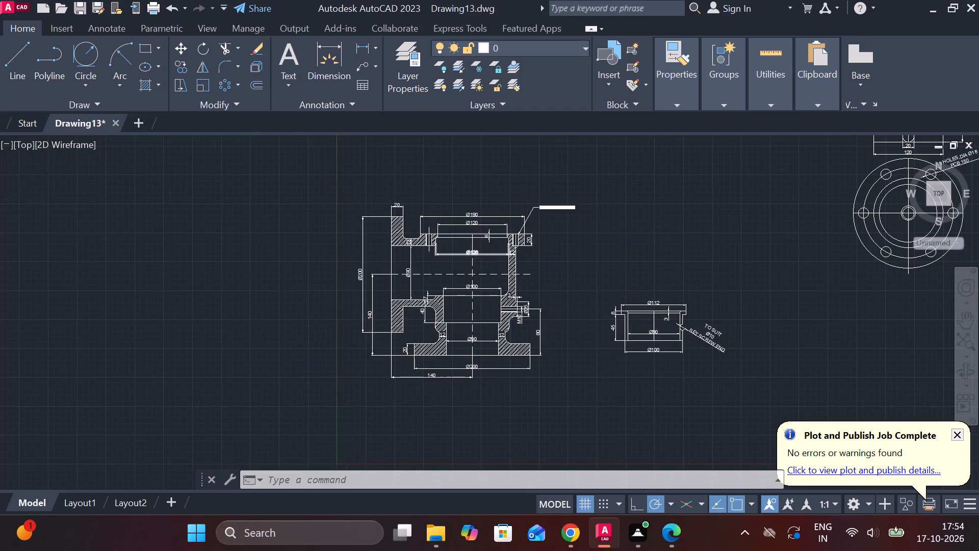
middle_click_drag(469, 254, 442, 214)
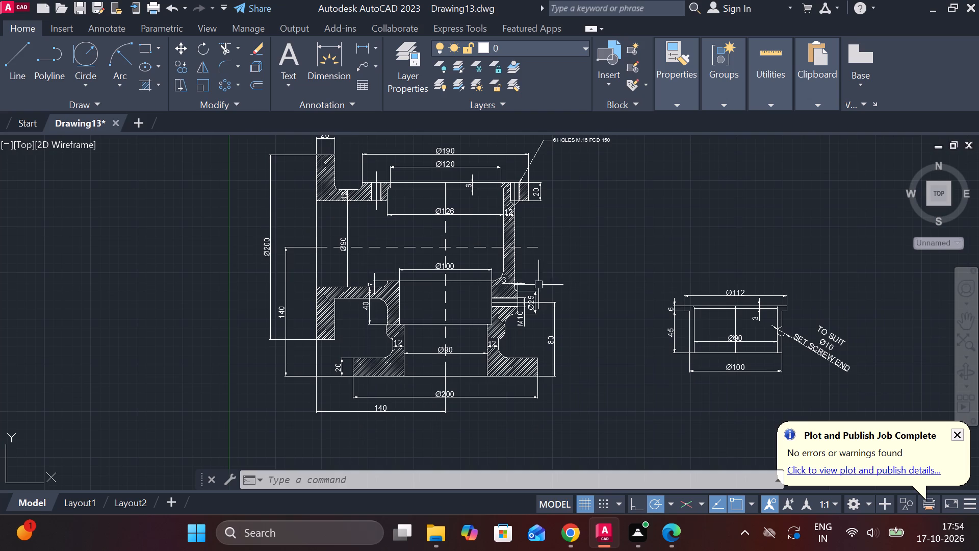
middle_click_drag(542, 291, 444, 272)
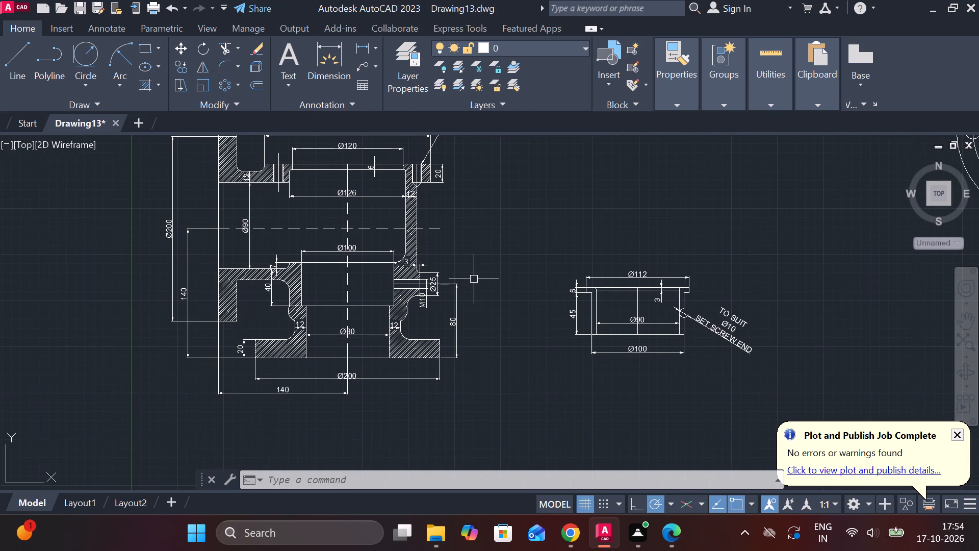
middle_click_drag(472, 244, 478, 282)
Add a vertical linear dimension from the top flange's underside to the horizontal centre line, aligned with the flange thickness dimension.
scroll(453, 244, "up", 1)
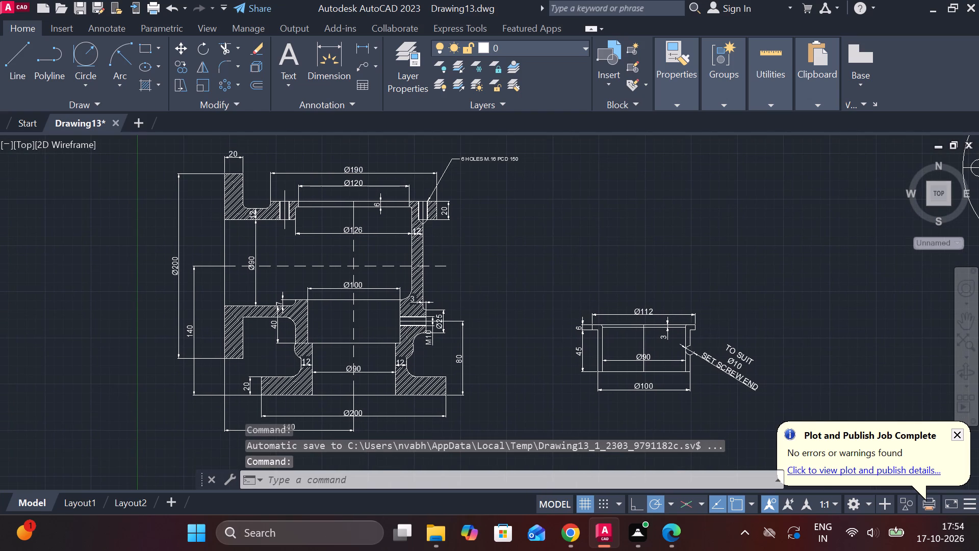
middle_click_drag(457, 253, 458, 299)
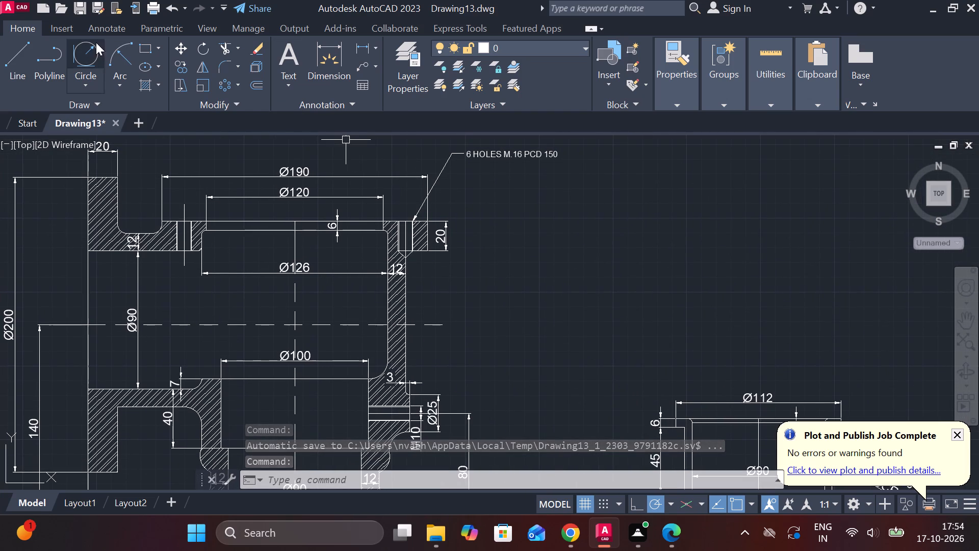
left_click(355, 45)
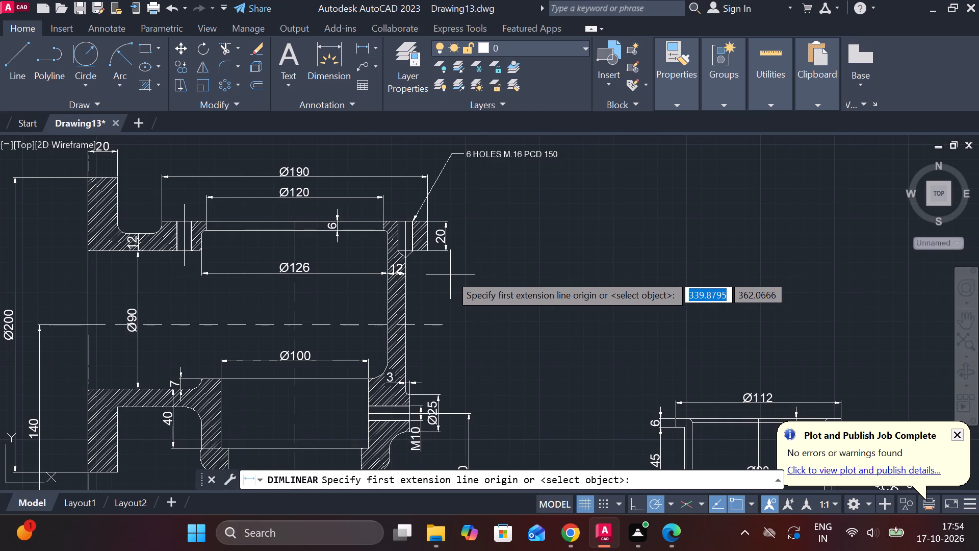
left_click(431, 255)
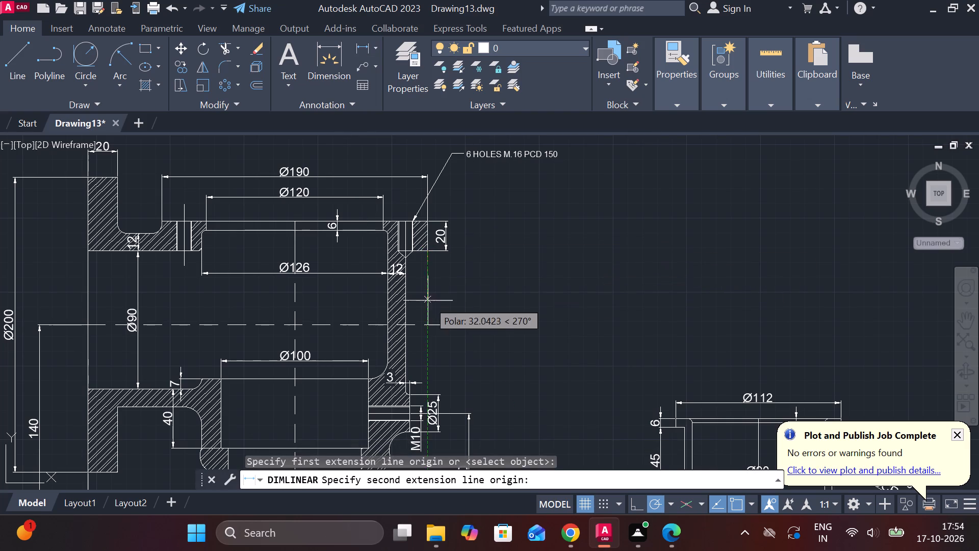
left_click(427, 320)
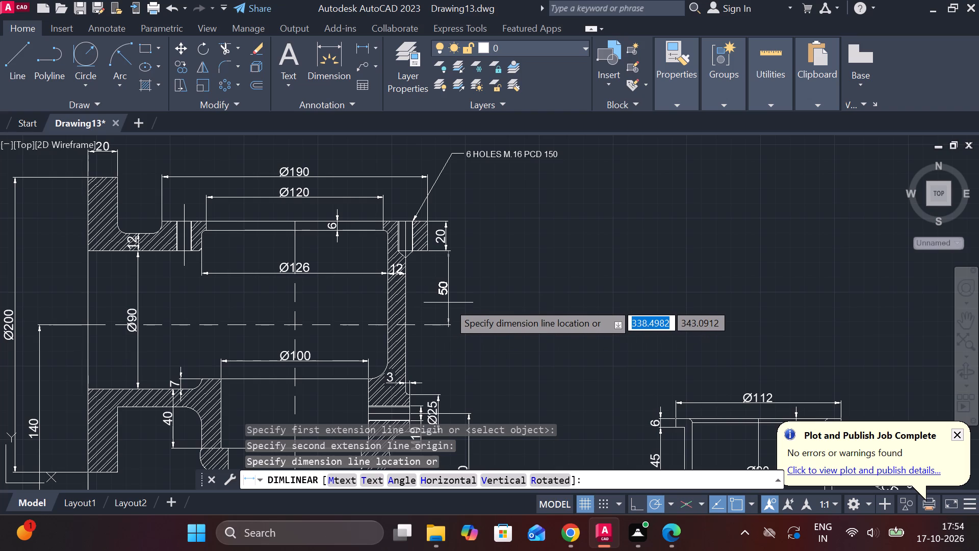
scroll(442, 252, "up", 2)
left_click(449, 250)
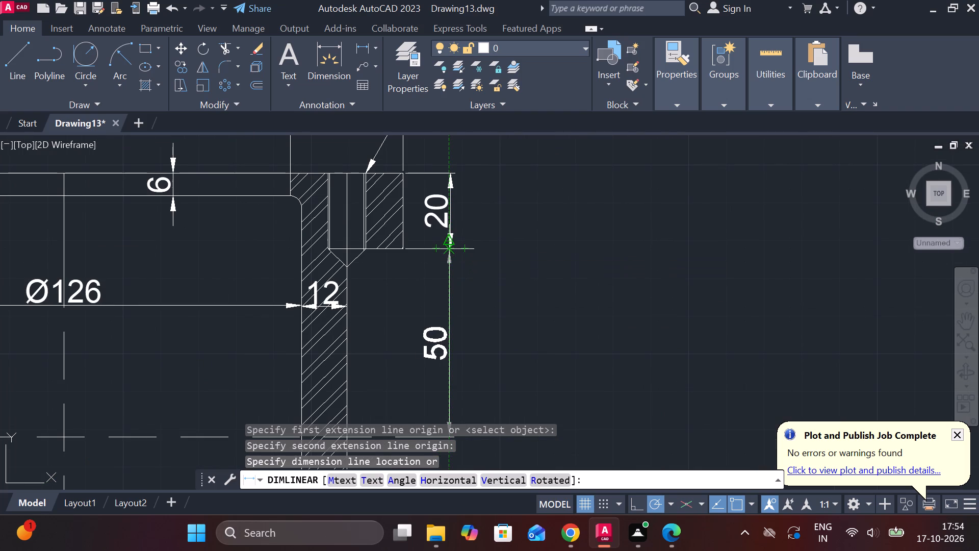
scroll(554, 338, "down", 1)
scroll(596, 344, "down", 3)
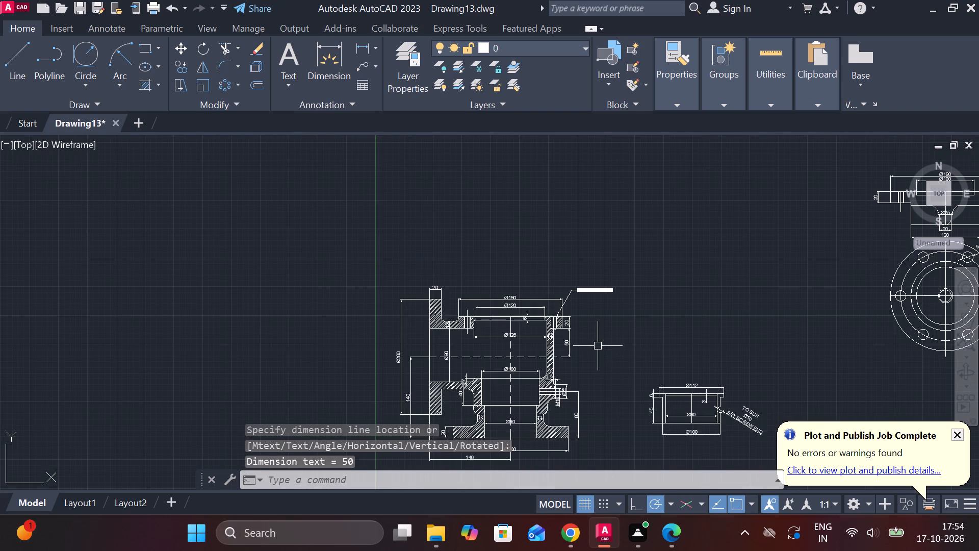
scroll(564, 277, "up", 1)
middle_click_drag(638, 338, 625, 220)
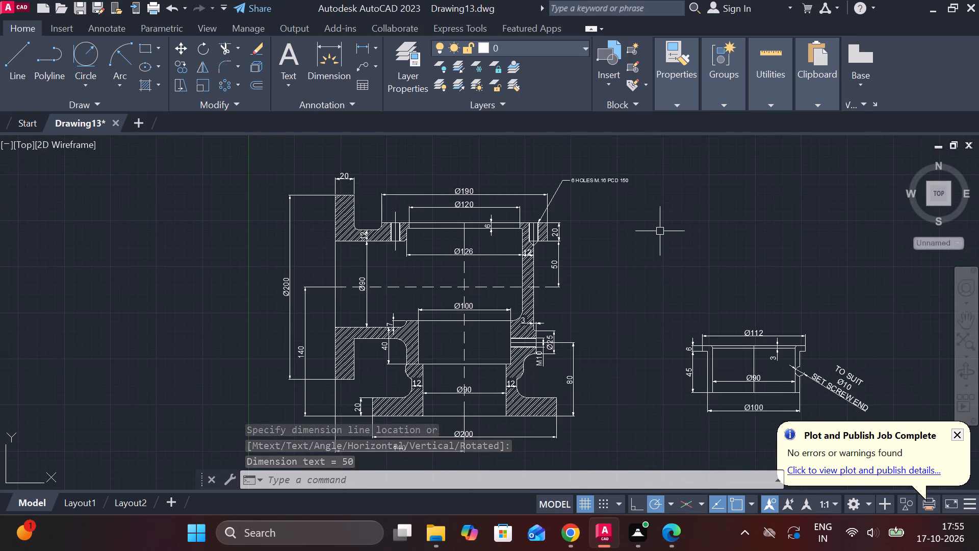
Set the arrow size of the ISO-25 dimension style to 5 and make the style current.
key("Escape")
type("D")
key("space")
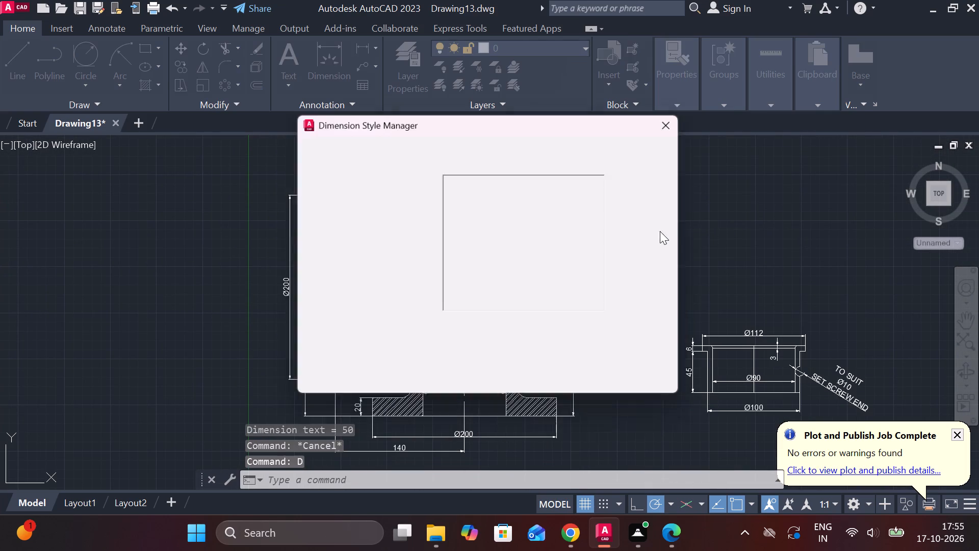
left_click(665, 225)
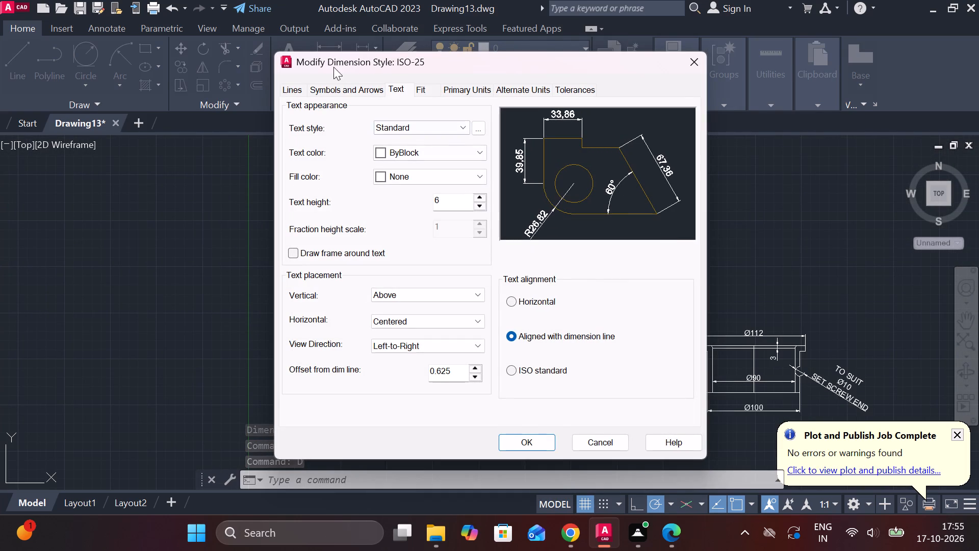
left_click(341, 88)
left_click(325, 245)
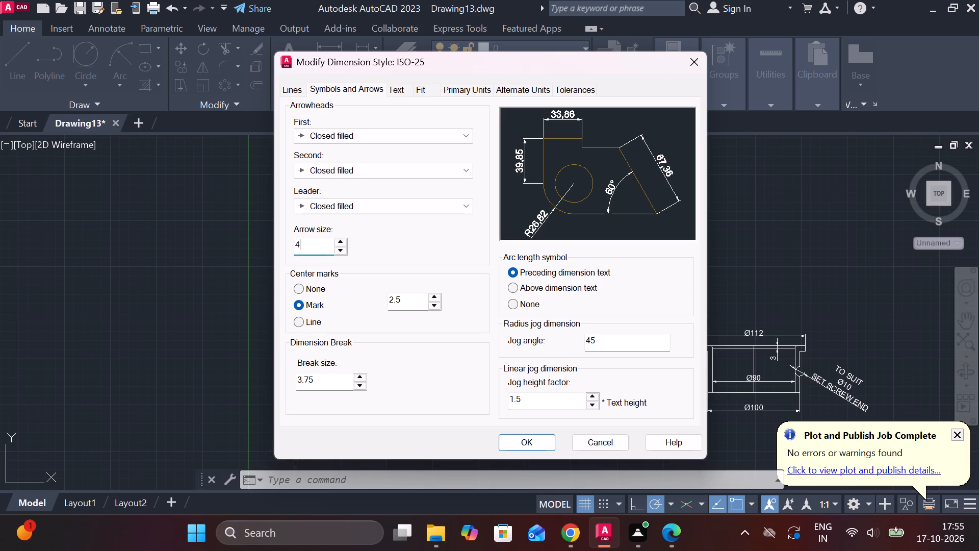
key("BackSpace")
key("5")
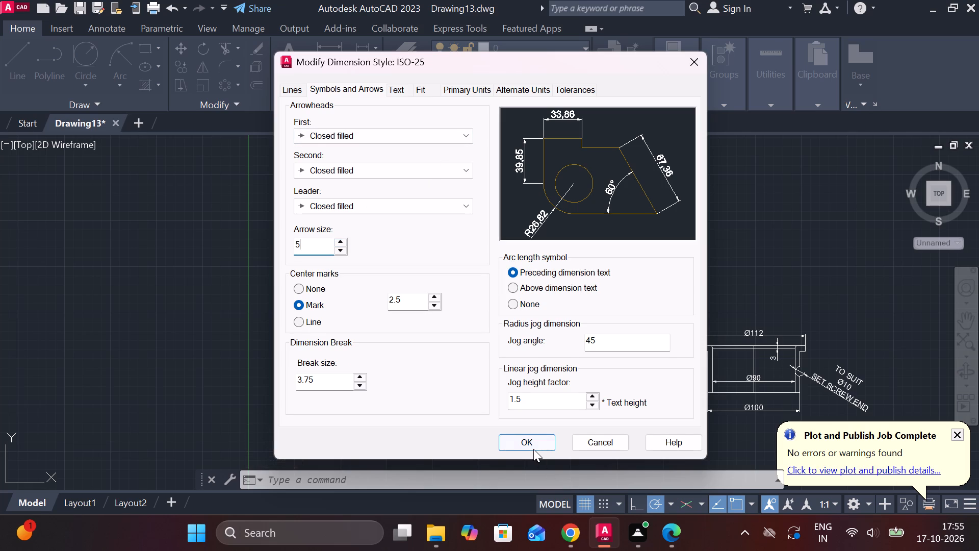
left_click(533, 449)
left_click(650, 187)
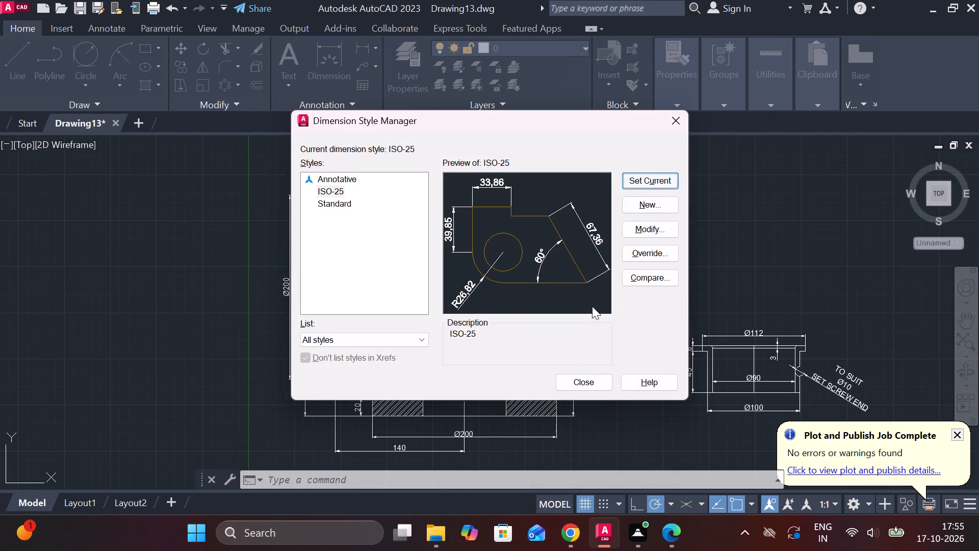
left_click(580, 385)
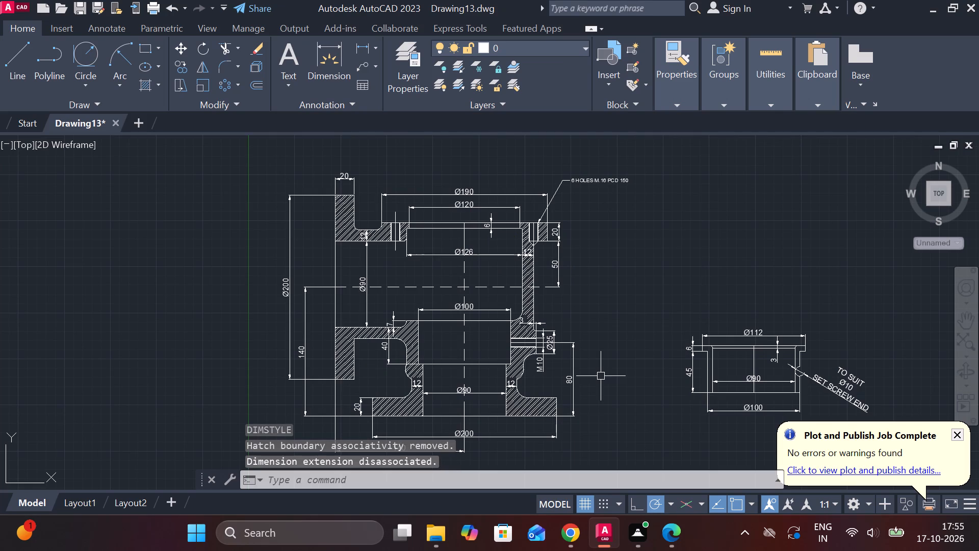
Examine the valve seat section, including its dimensions and the set screw notch, for missing details.
middle_click_drag(601, 376, 484, 326)
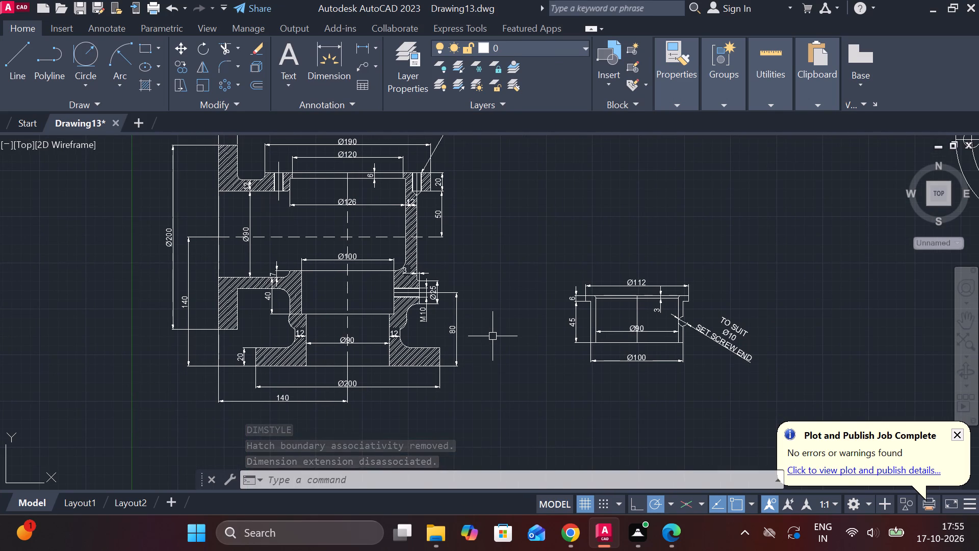
middle_click_drag(493, 336, 486, 336)
scroll(486, 336, "down", 1)
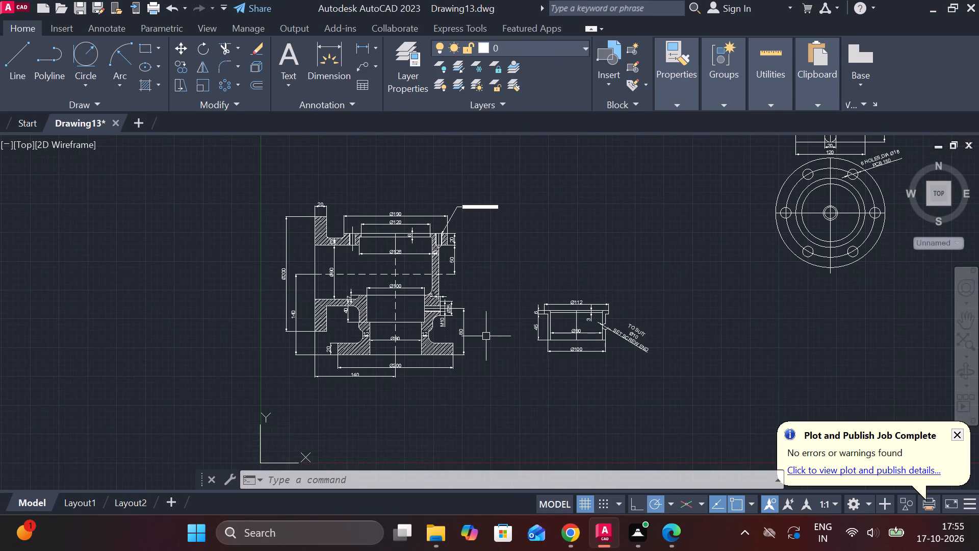
scroll(526, 343, "up", 2)
middle_click_drag(643, 367, 603, 365)
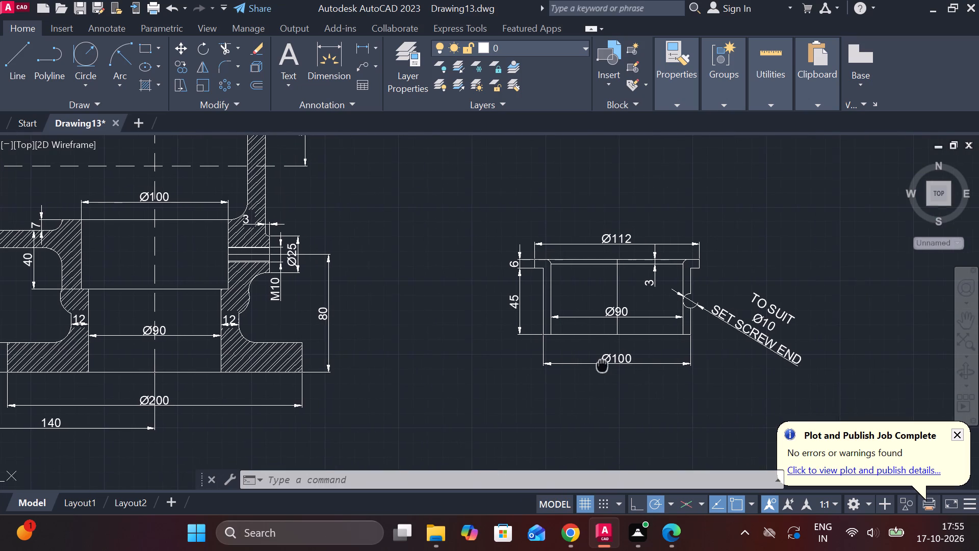
middle_click_drag(603, 365, 604, 365)
scroll(630, 372, "up", 1)
middle_click_drag(626, 372, 492, 358)
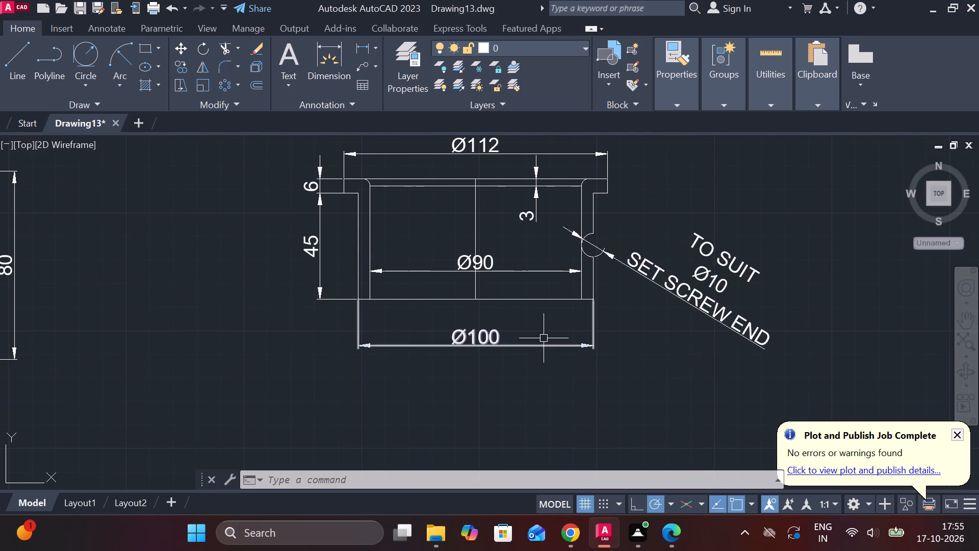
scroll(546, 325, "up", 1)
middle_click_drag(617, 307, 623, 354)
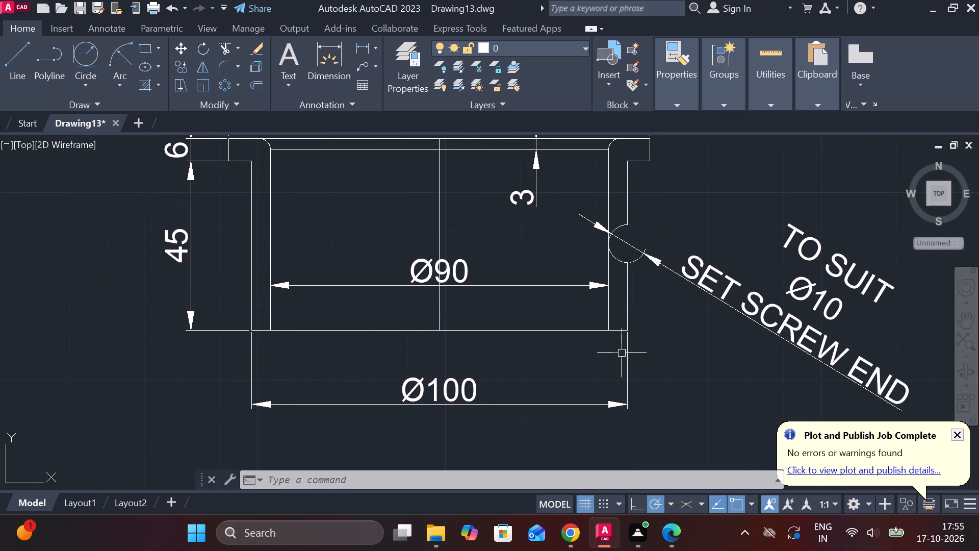
middle_click_drag(655, 284, 645, 302)
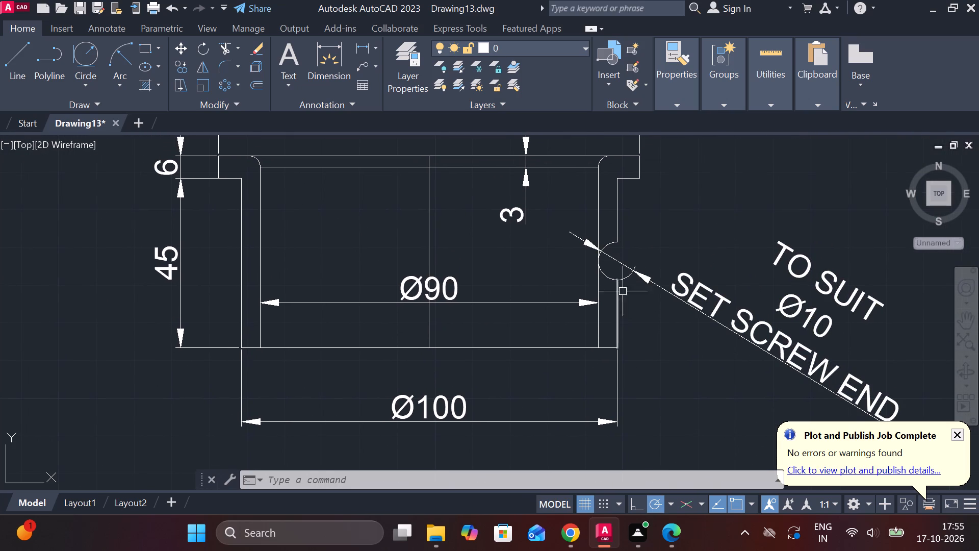
scroll(621, 293, "up", 2)
left_click(596, 255)
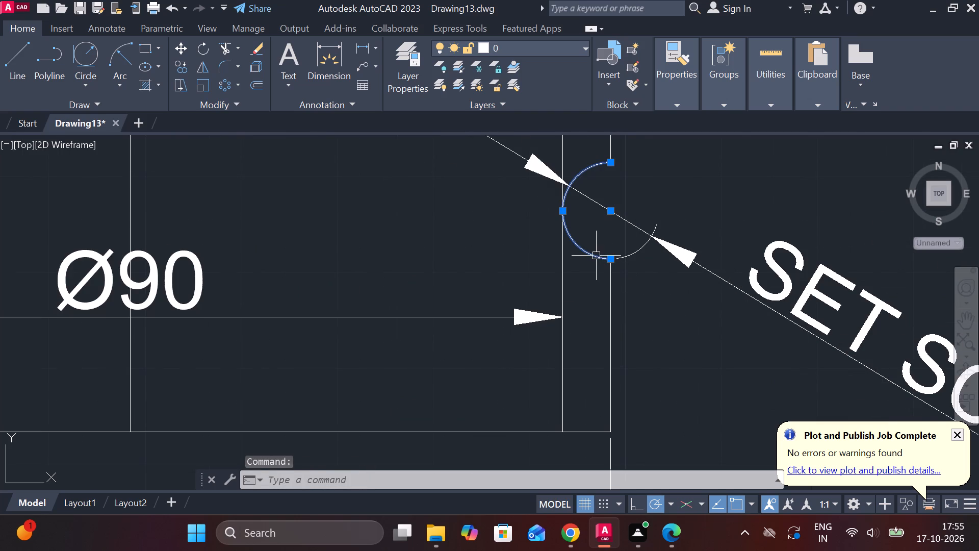
scroll(601, 261, "down", 2)
key("Escape")
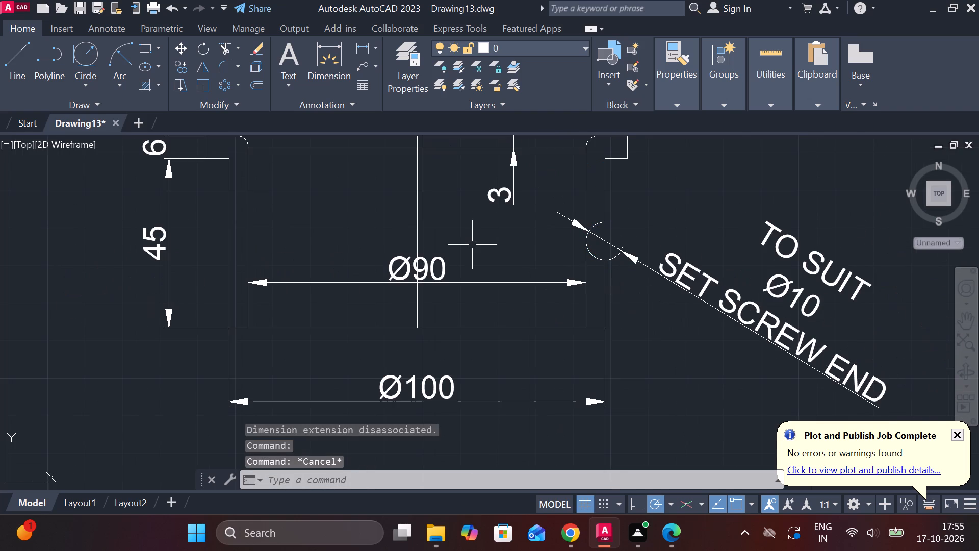
scroll(467, 238, "down", 1)
middle_click_drag(467, 238, 487, 257)
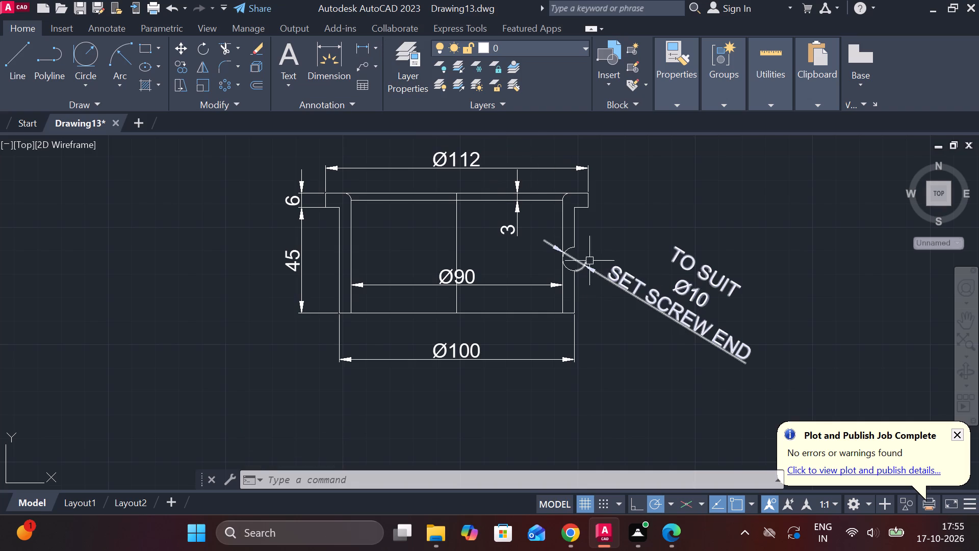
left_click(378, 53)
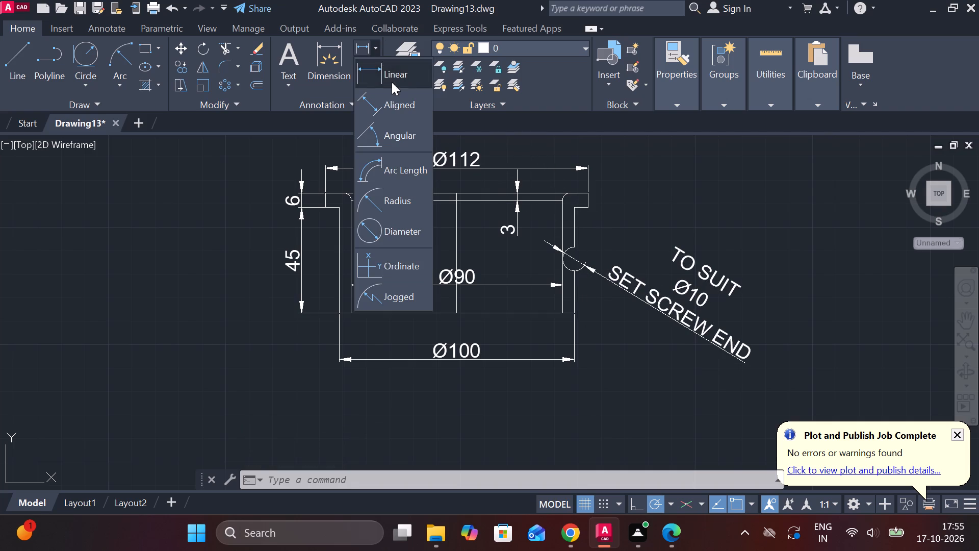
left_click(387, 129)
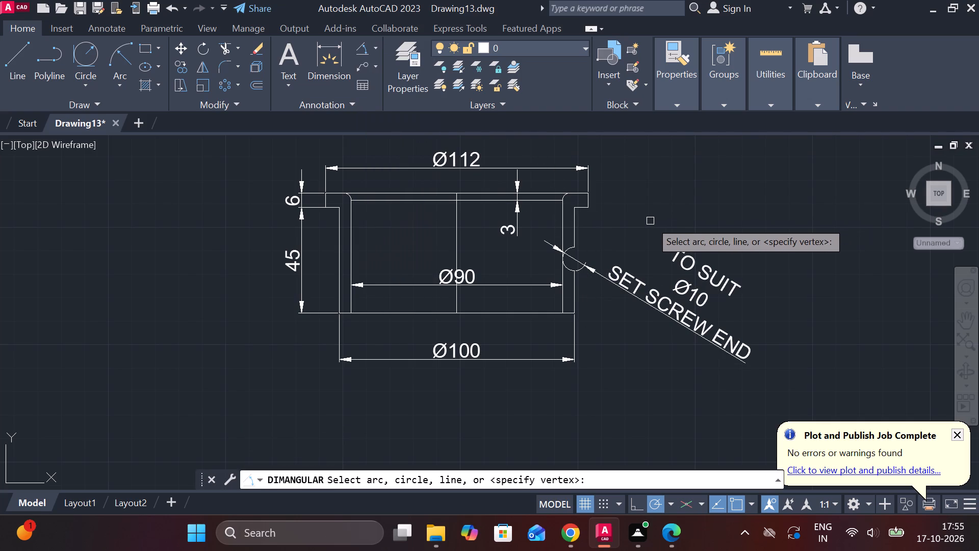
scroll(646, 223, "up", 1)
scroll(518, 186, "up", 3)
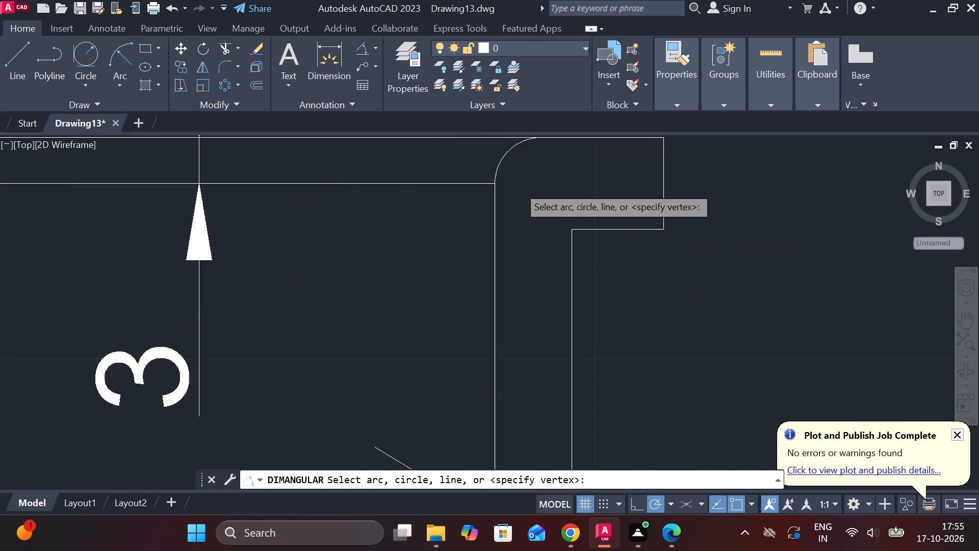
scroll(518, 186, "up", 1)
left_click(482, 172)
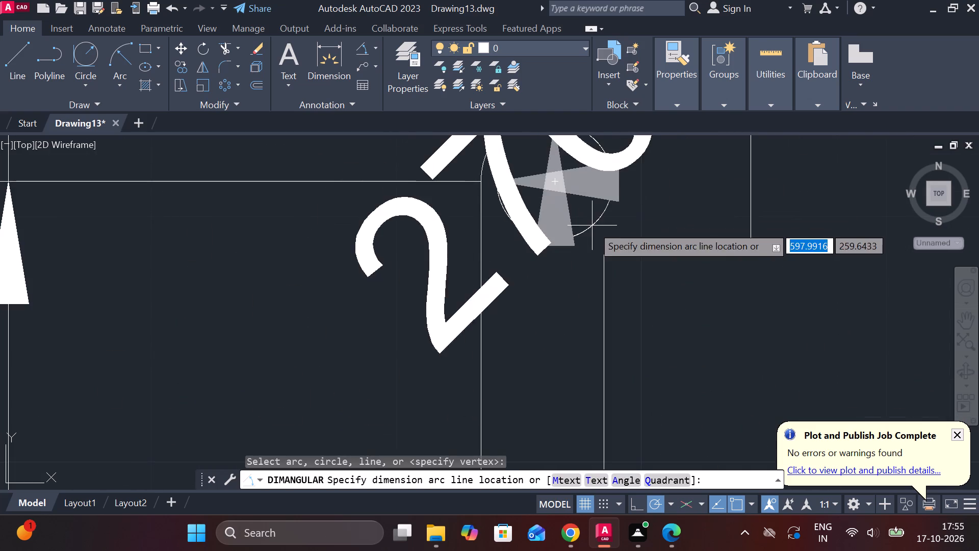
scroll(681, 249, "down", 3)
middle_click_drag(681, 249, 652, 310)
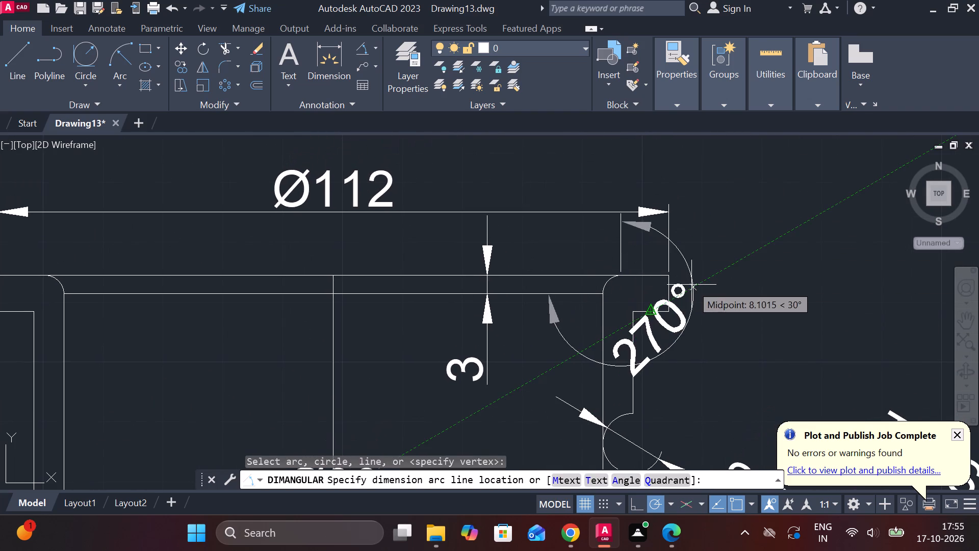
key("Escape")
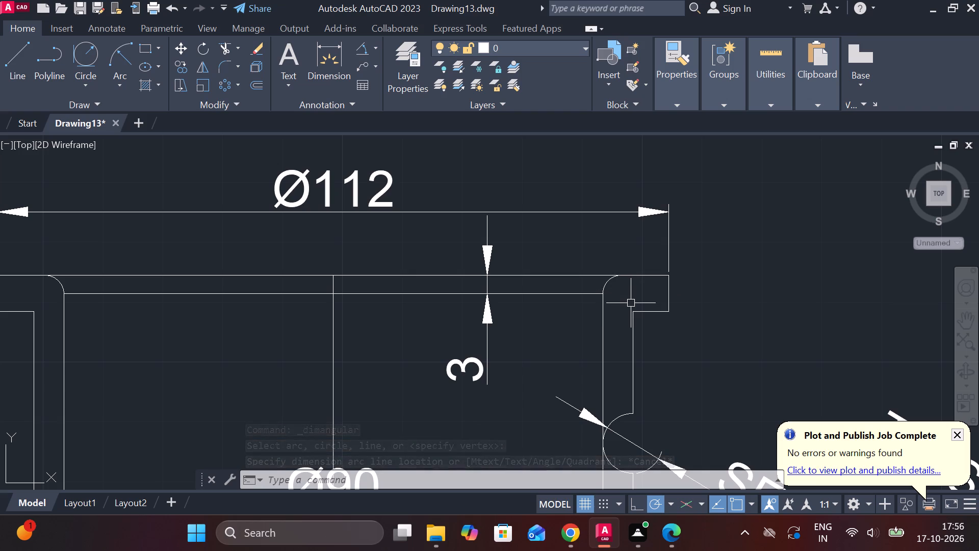
Erase the rounded arc at the valve seat section's right inner top corner.
scroll(631, 303, "down", 1)
scroll(631, 305, "up", 1)
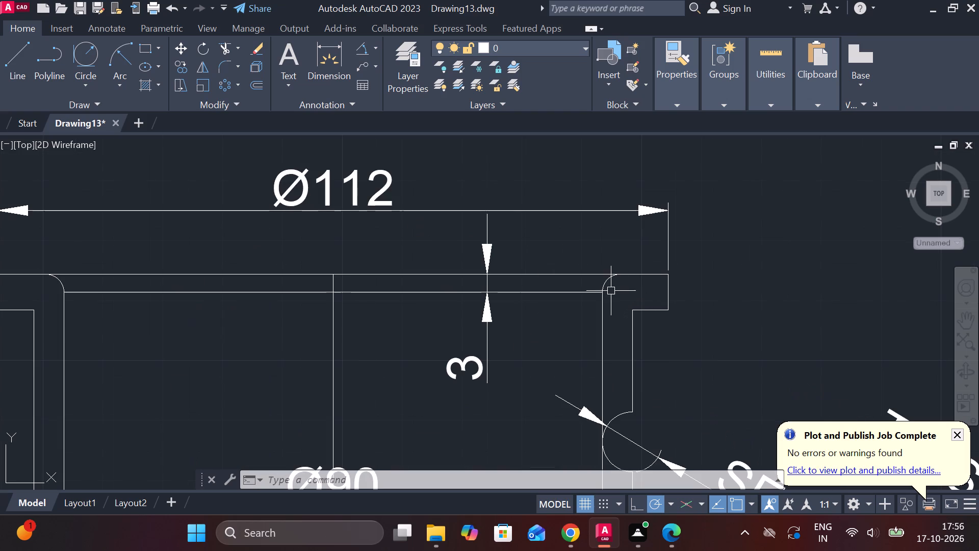
left_click(608, 287)
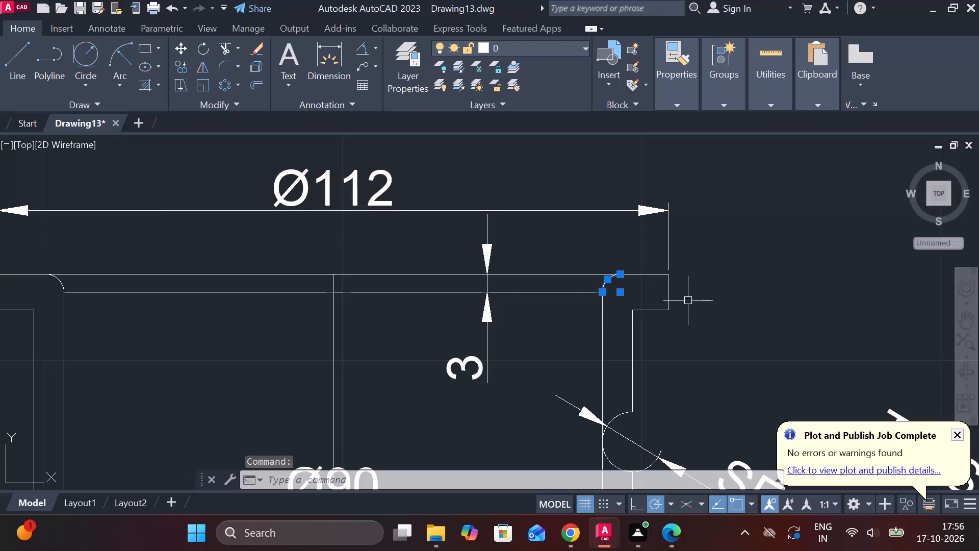
key("Escape")
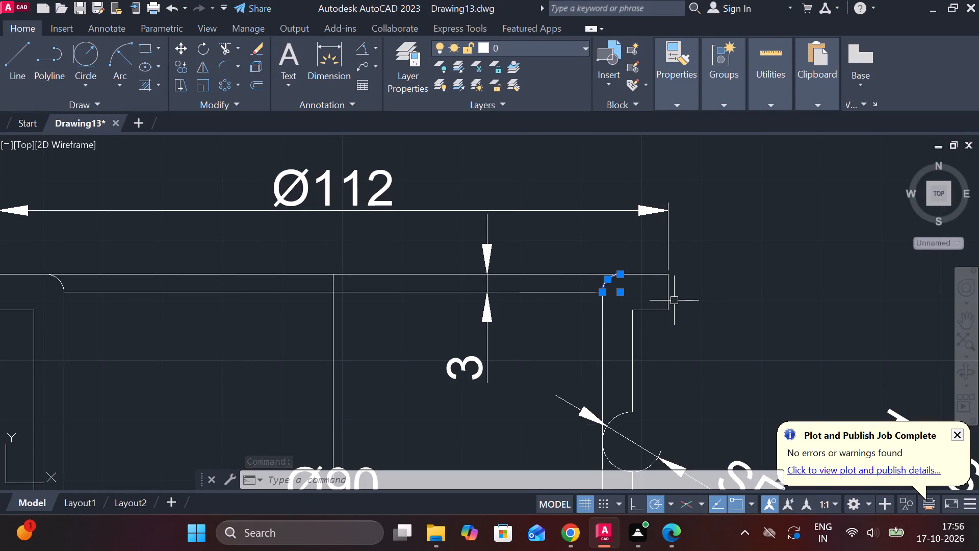
left_click(610, 285)
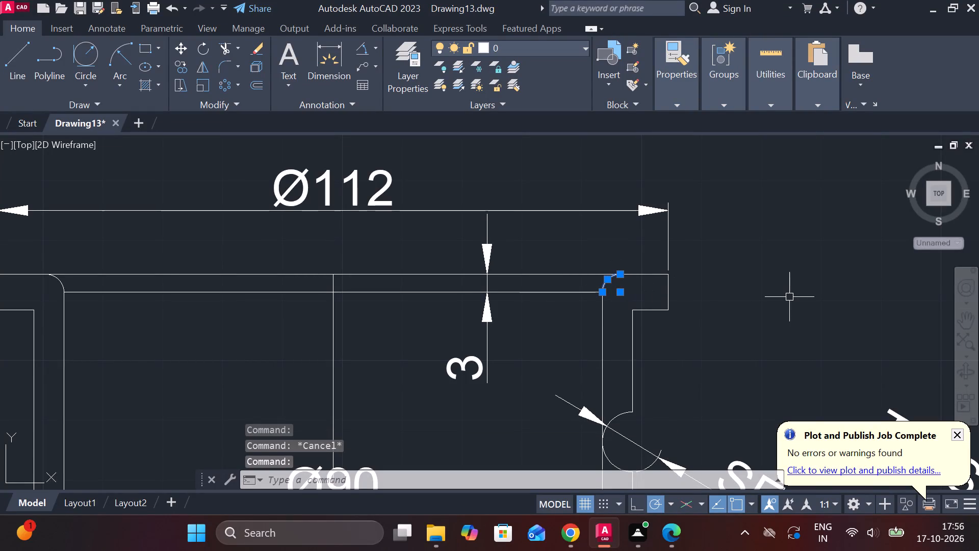
key("e")
key("space")
Set polar tracking to 45° and draw a 45° line about 9.8 units long outward from the right bore edge's top end.
key("l")
key("Return")
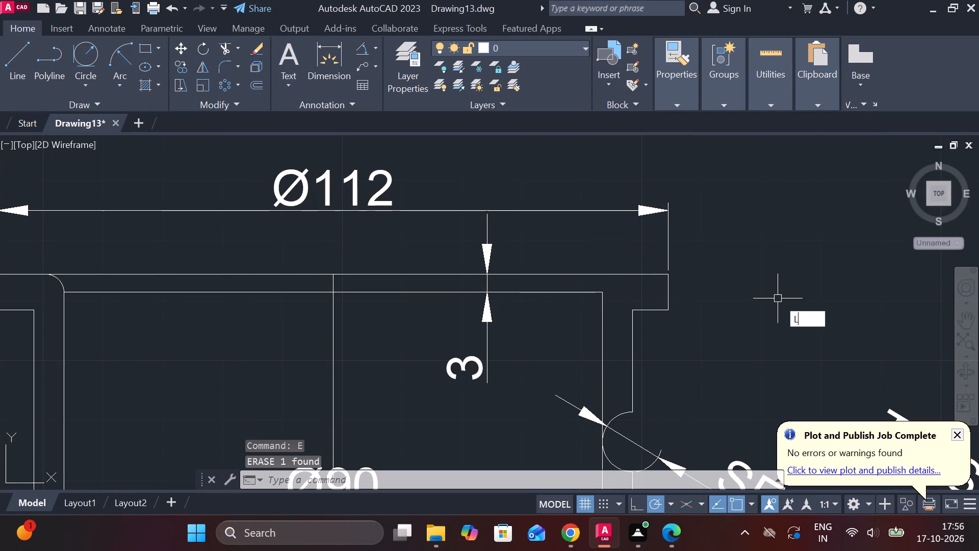
left_click(605, 292)
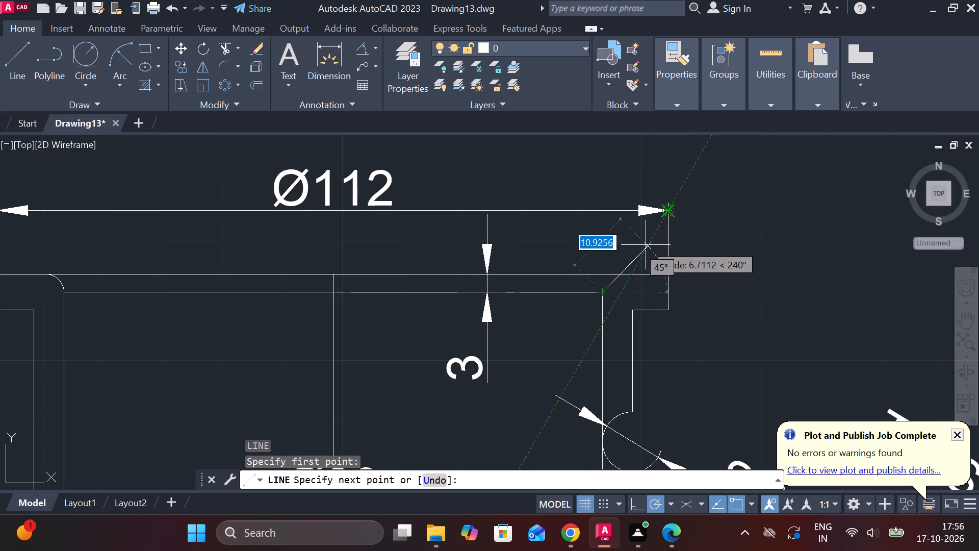
middle_click_drag(643, 246, 637, 295)
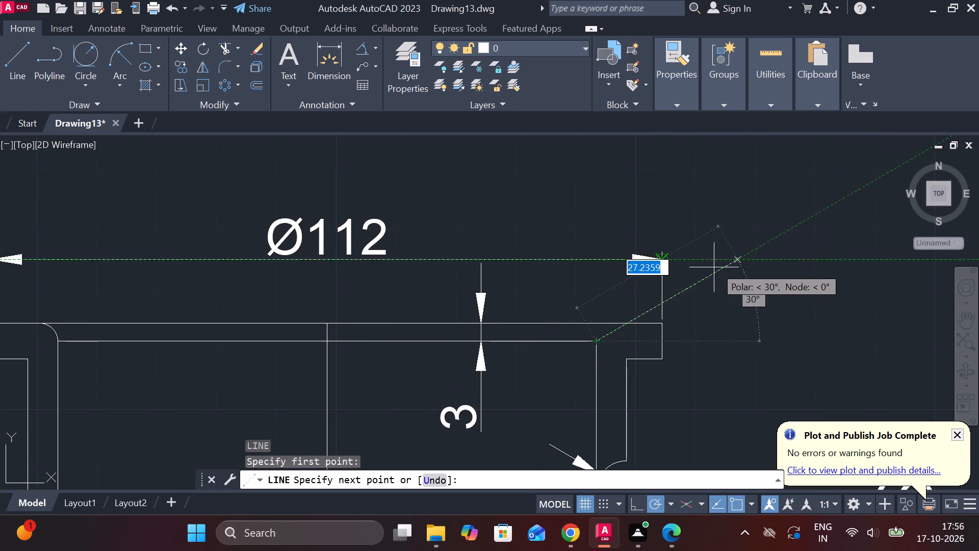
scroll(651, 287, "up", 2)
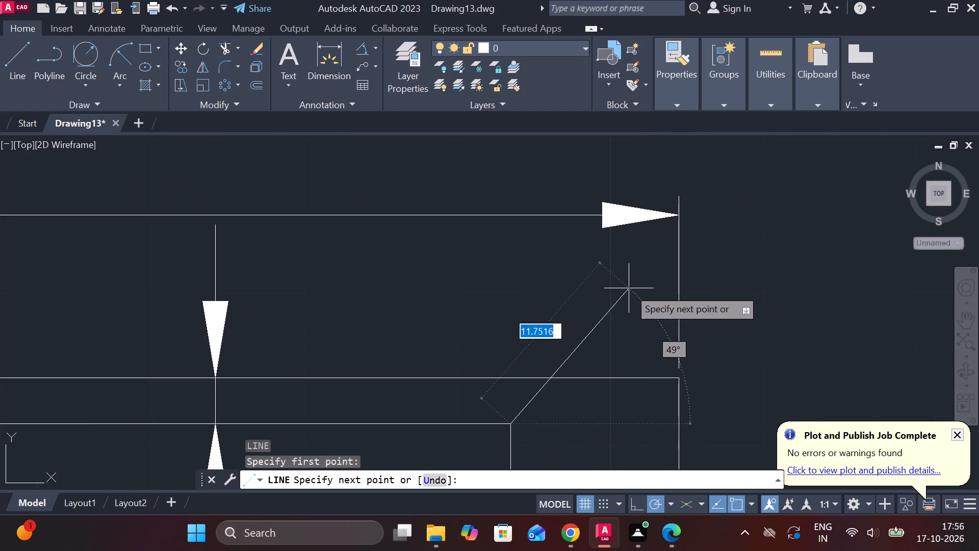
left_click(669, 500)
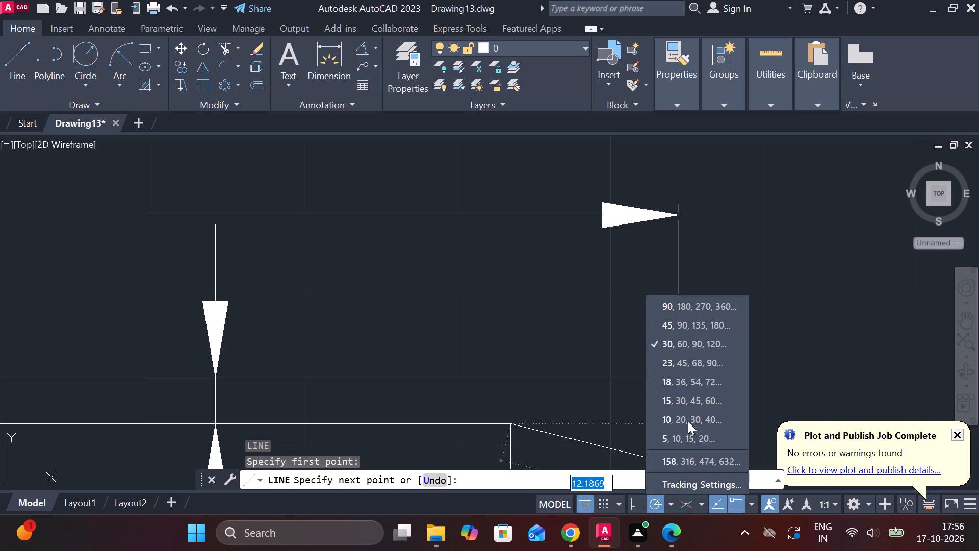
left_click(675, 328)
scroll(579, 327, "down", 1)
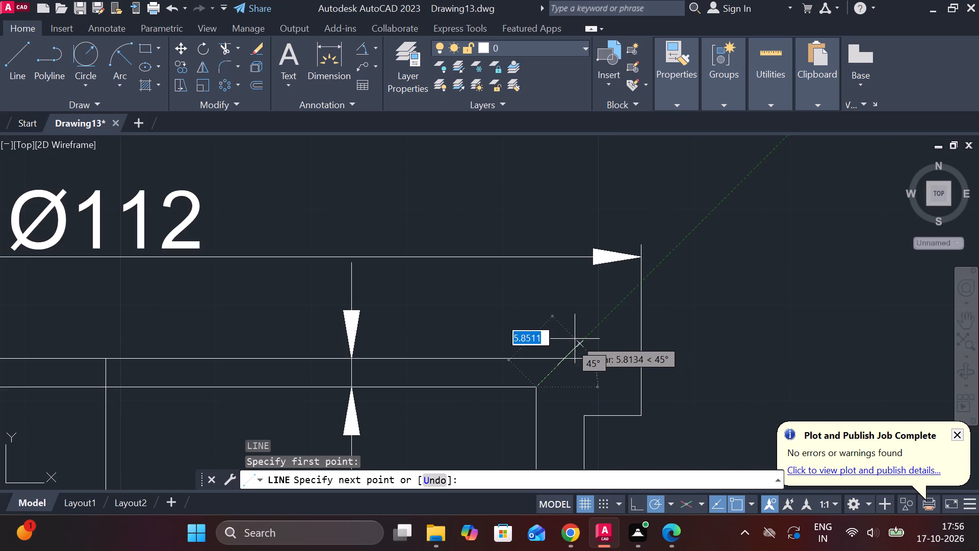
left_click(603, 322)
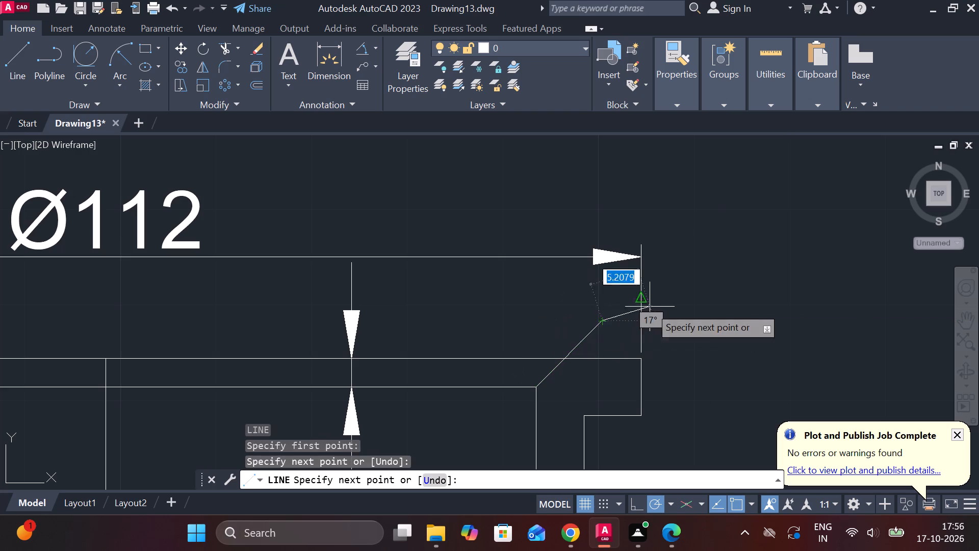
key("Escape")
Trim the part of the 45° line that extends above the valve seat's top edge.
type("TR")
key("space")
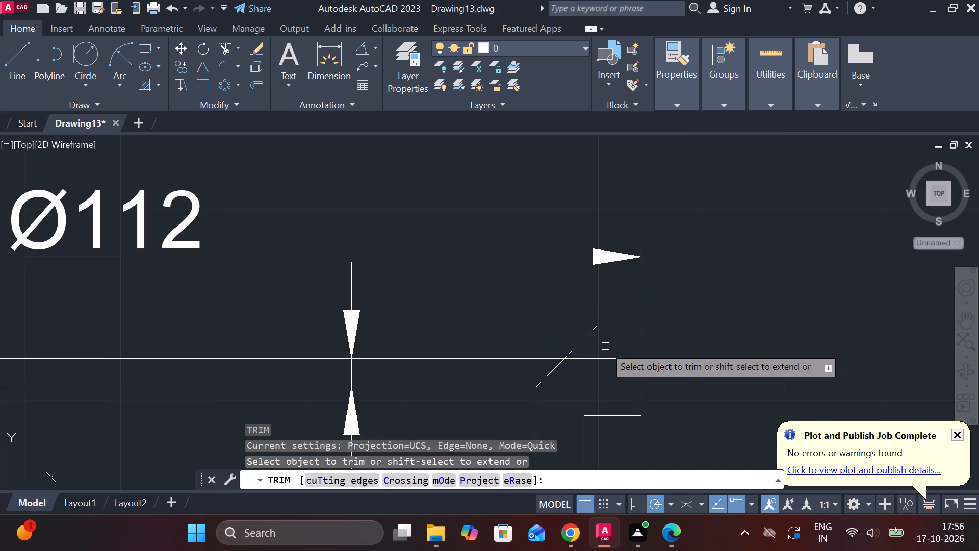
left_click(580, 345)
scroll(576, 344, "down", 2)
middle_click_drag(576, 344, 598, 334)
scroll(576, 327, "up", 2)
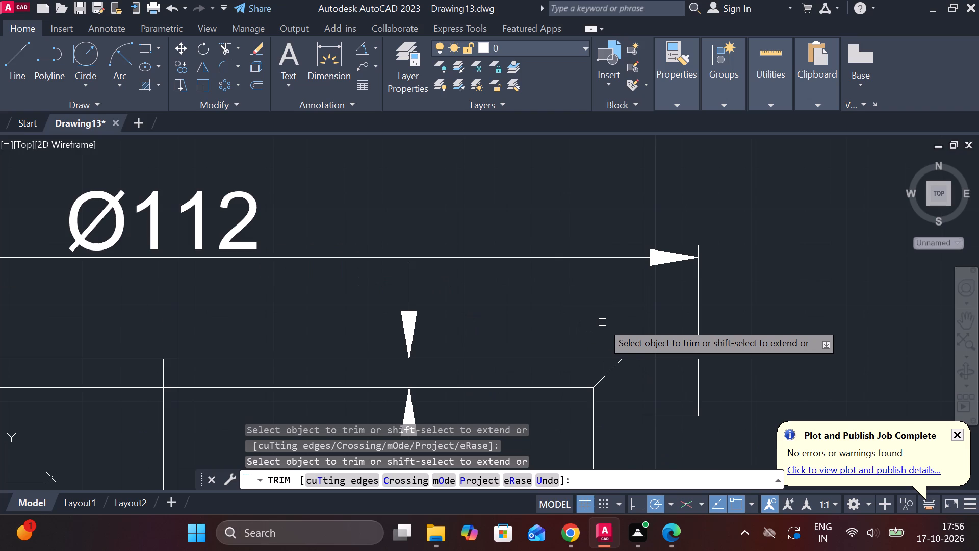
scroll(631, 339, "down", 2)
middle_click_drag(347, 366, 460, 374)
scroll(415, 400, "up", 1)
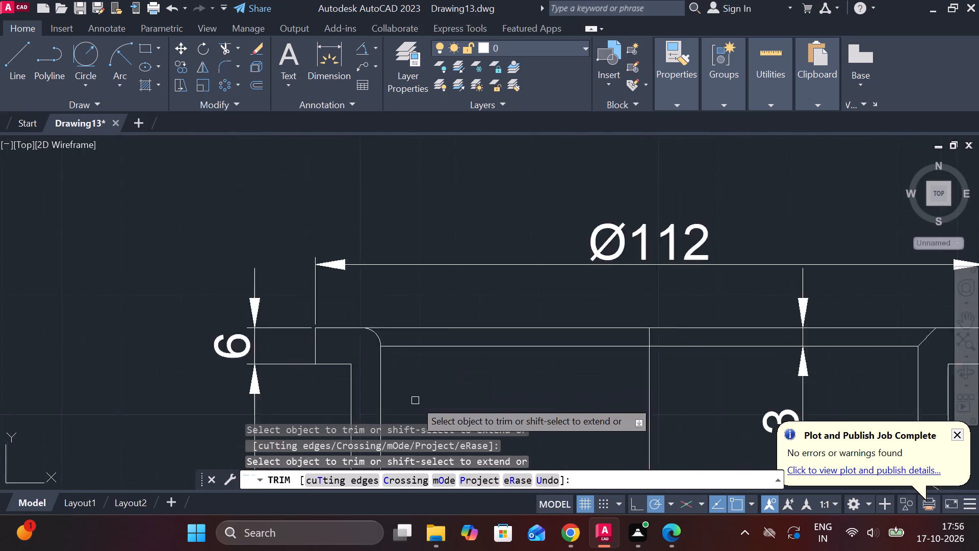
scroll(415, 400, "up", 1)
middle_click(418, 371)
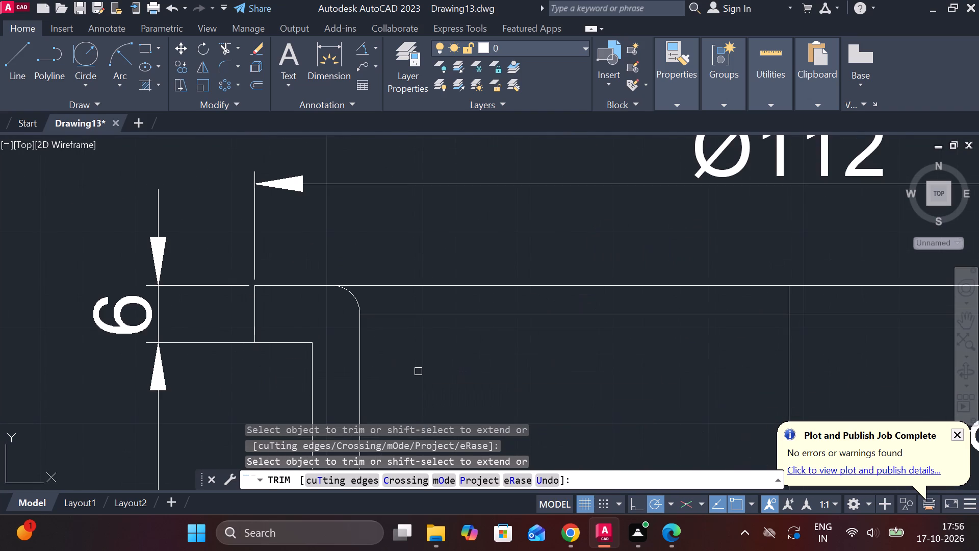
key("Escape")
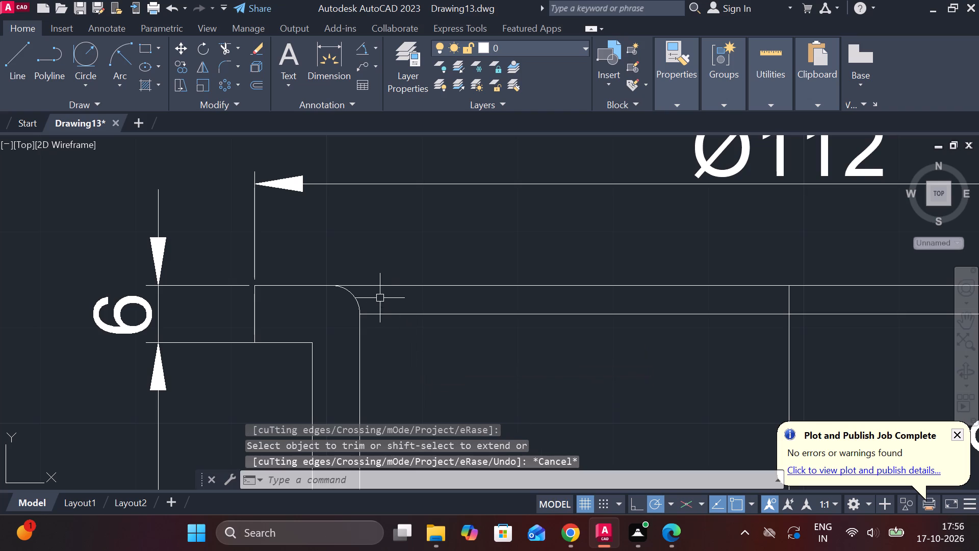
Replace the rounded arc at the valve seat's left inner top corner with a 45° line trimmed at the top edge.
left_click(356, 304)
type("E L")
key("Return")
left_click(355, 313)
left_click(306, 254)
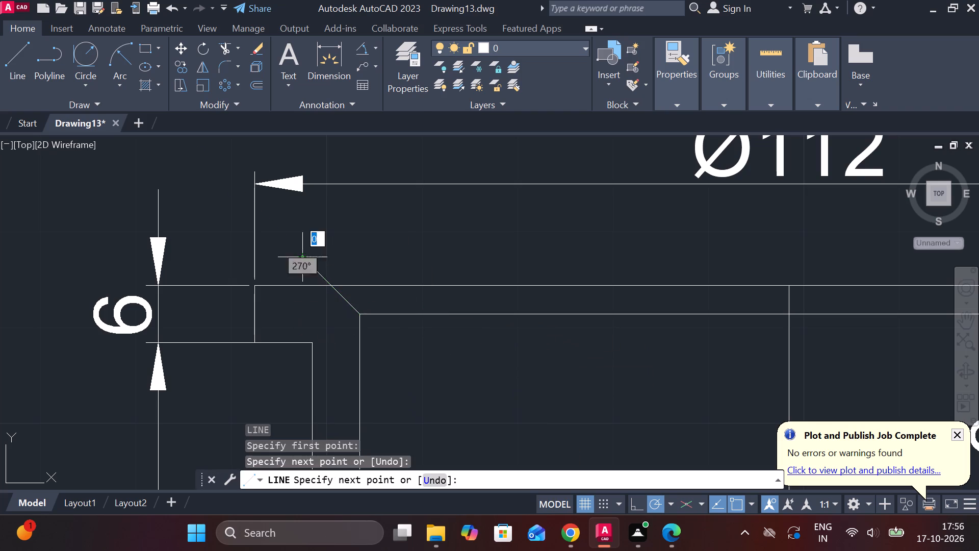
key("Escape")
type("TR")
key("space")
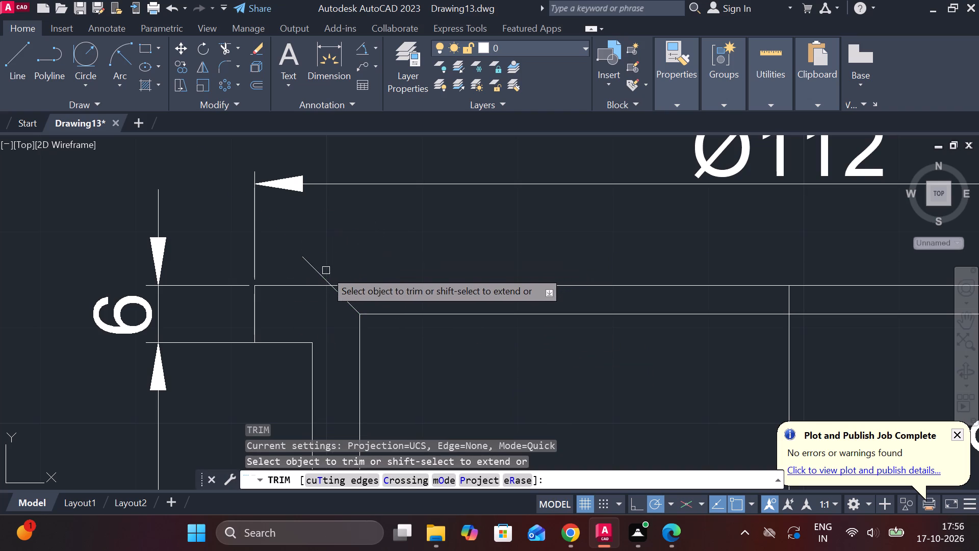
left_click(321, 270)
Hatch the left wall and the upper and lower parts of the right wall in the valve seat section.
left_click(142, 81)
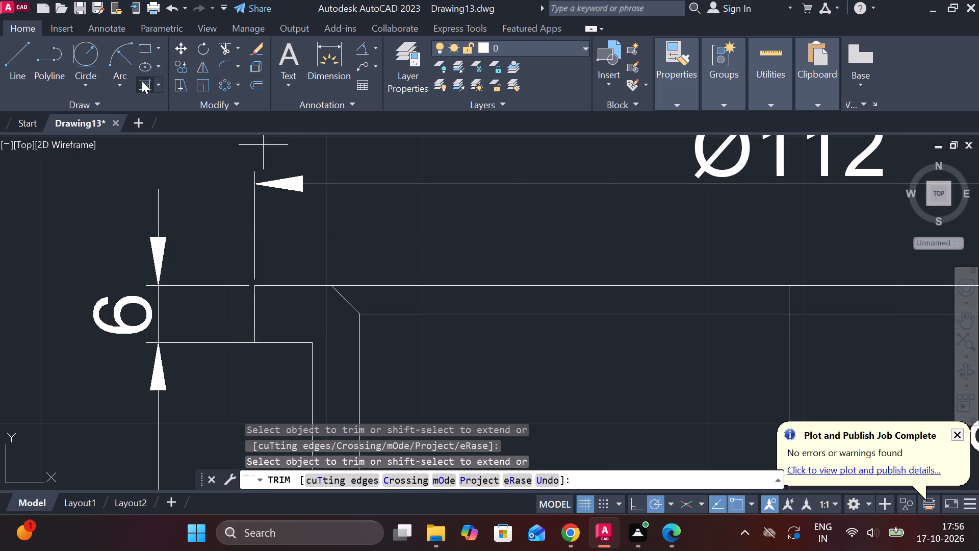
scroll(270, 248, "down", 2)
middle_click_drag(348, 320, 381, 221)
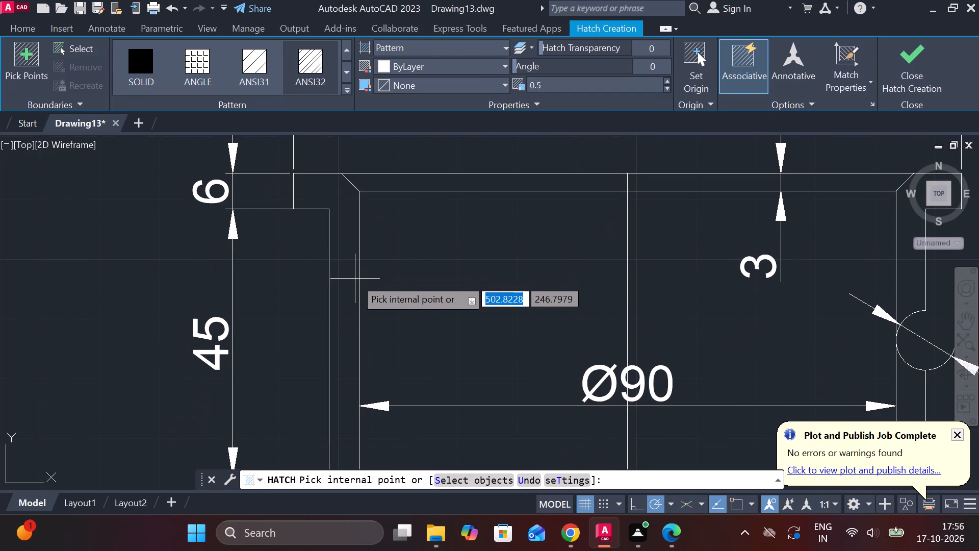
left_click(350, 291)
scroll(350, 291, "down", 3)
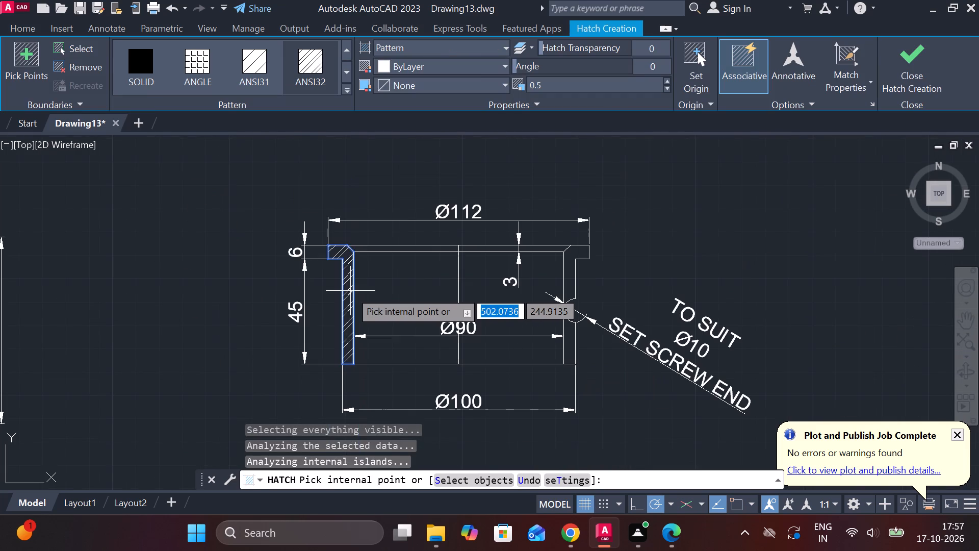
left_click(571, 338)
left_click(571, 292)
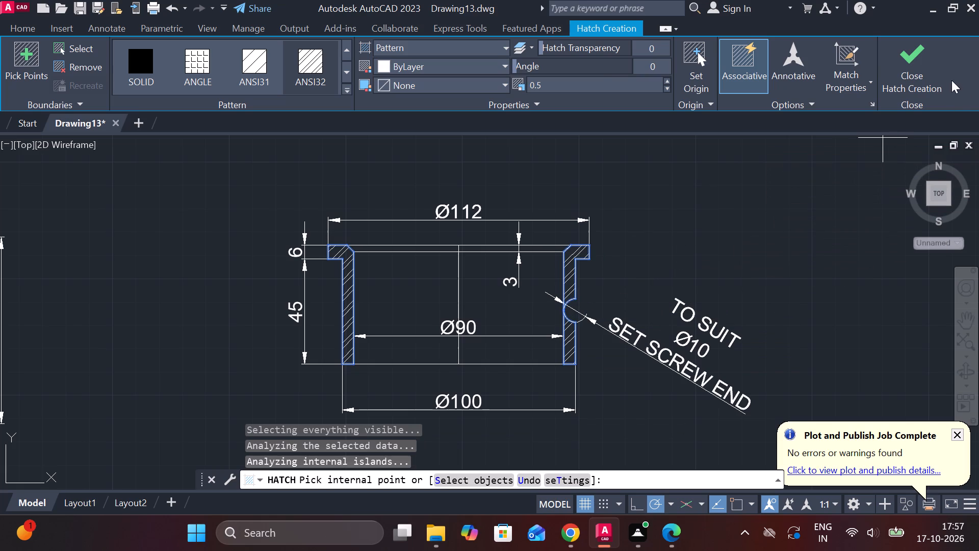
left_click(931, 74)
Move the whole valve seat view with its dimensions up beside the top of the valve body section.
scroll(745, 315, "down", 1)
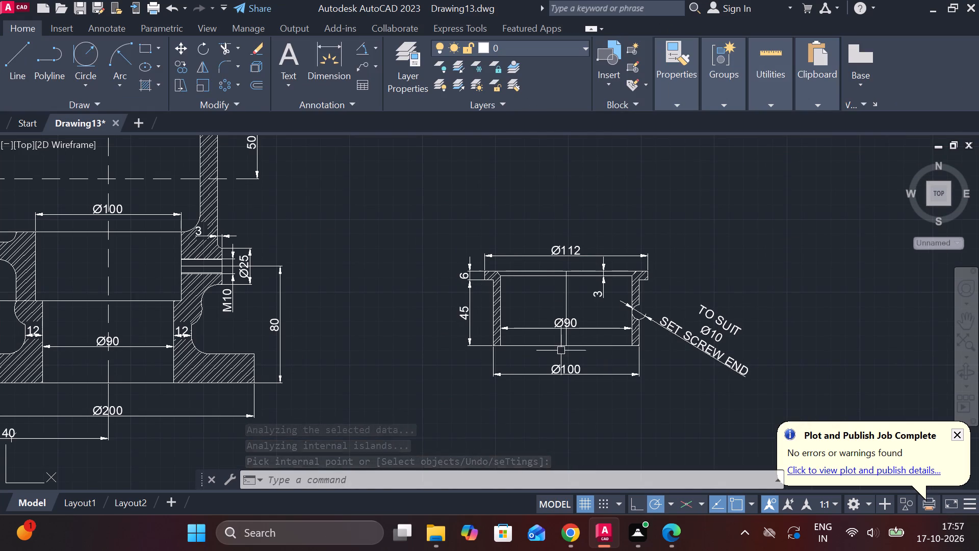
left_click_drag(427, 209, 467, 228)
middle_click_drag(716, 399, 685, 391)
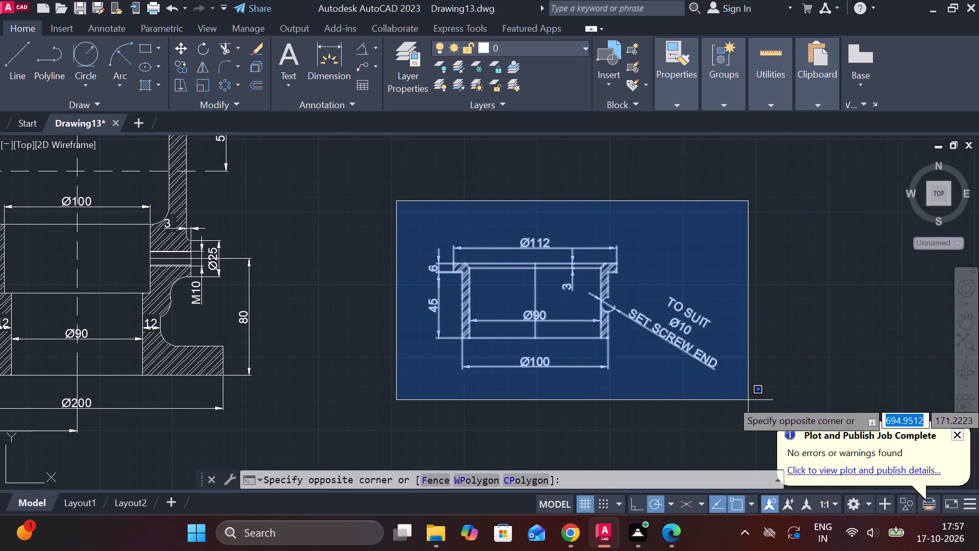
left_click(748, 400)
key("m")
key("Return")
left_click(666, 383)
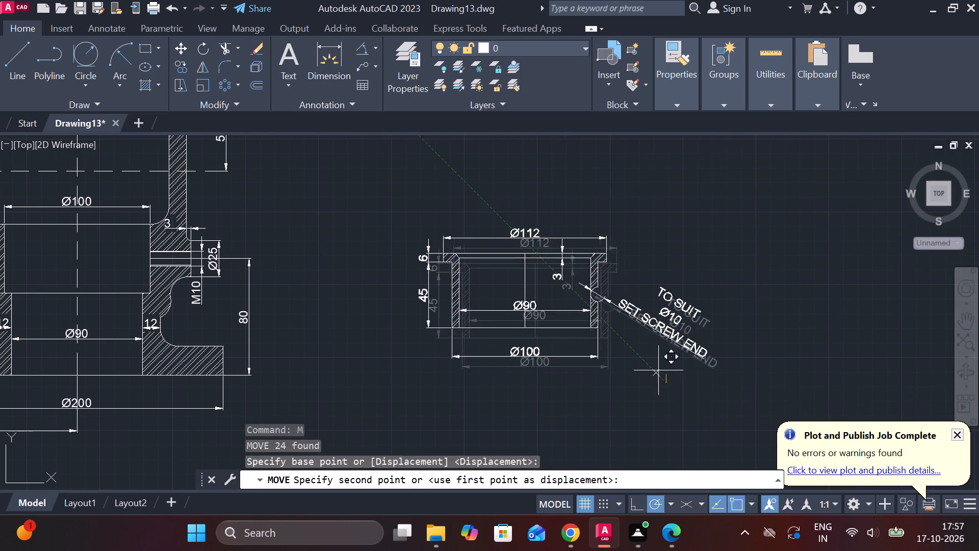
scroll(655, 364, "down", 2)
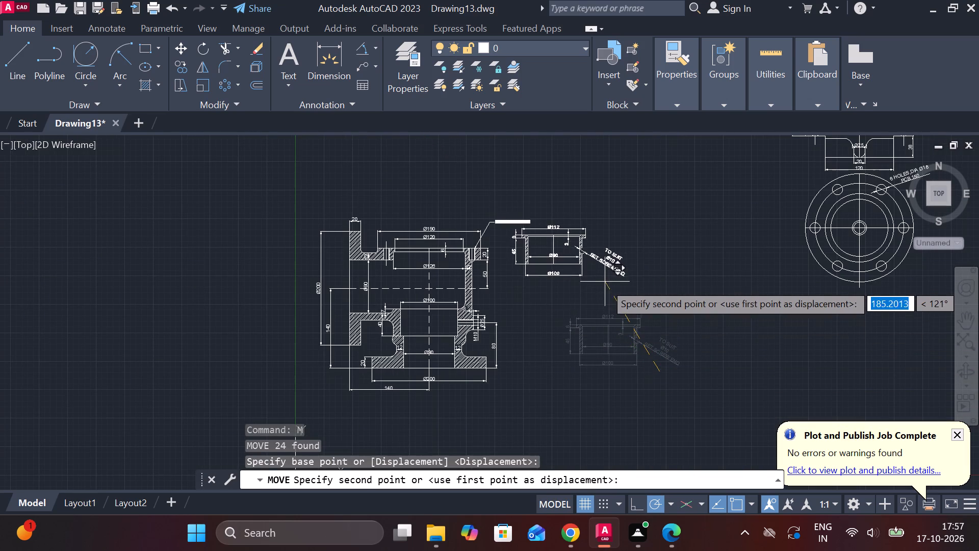
scroll(606, 286, "up", 2)
left_click(628, 311)
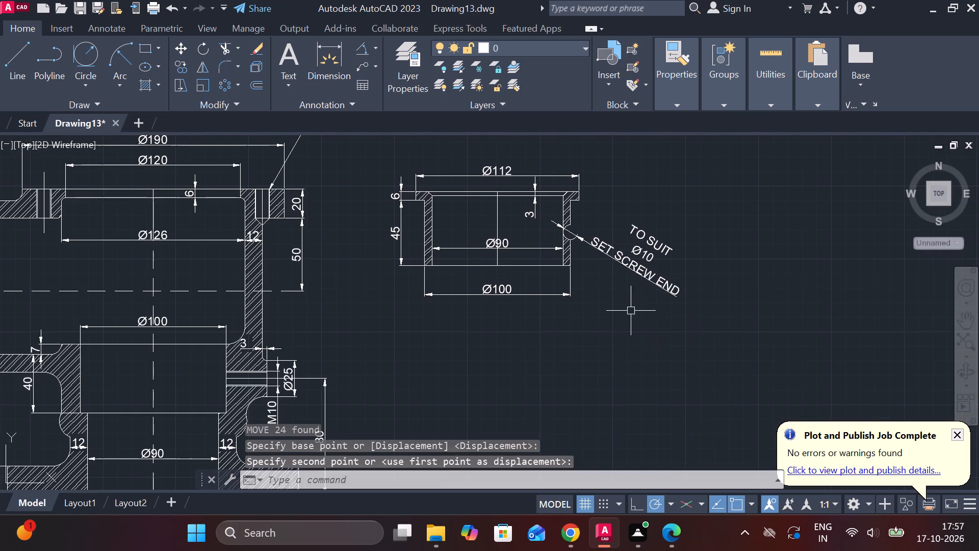
Change the cover plan view's bolt-hole pitch circle and the next circle inside it to the DASHED linetype.
scroll(639, 311, "down", 1)
middle_click_drag(692, 321, 420, 289)
scroll(449, 286, "down", 2)
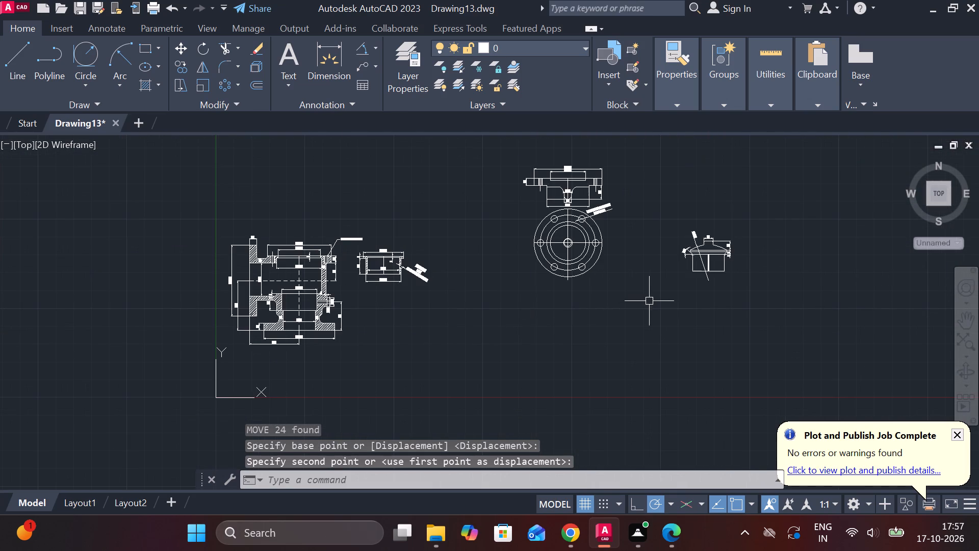
middle_click_drag(645, 311, 624, 365)
scroll(576, 254, "up", 3)
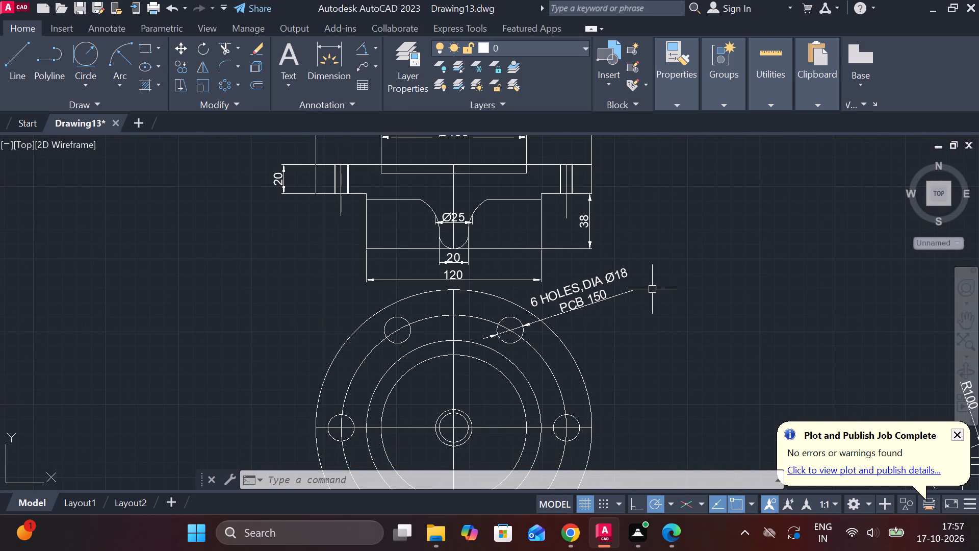
middle_click_drag(642, 319, 634, 236)
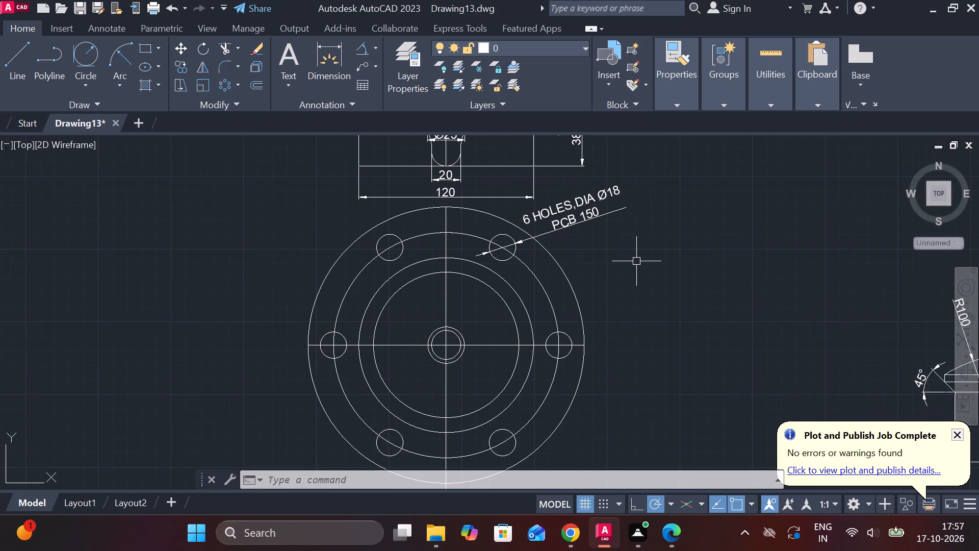
left_click(527, 265)
left_click(518, 291)
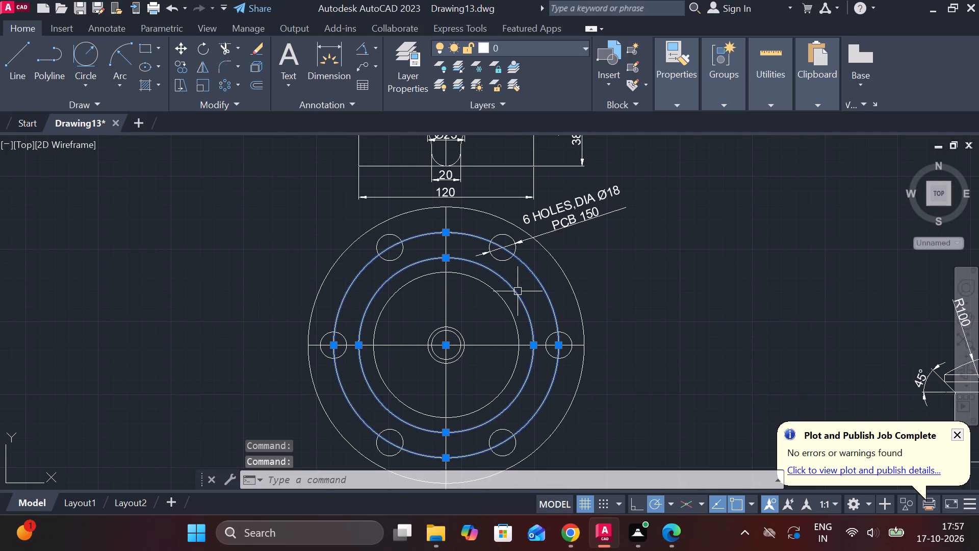
left_click(673, 105)
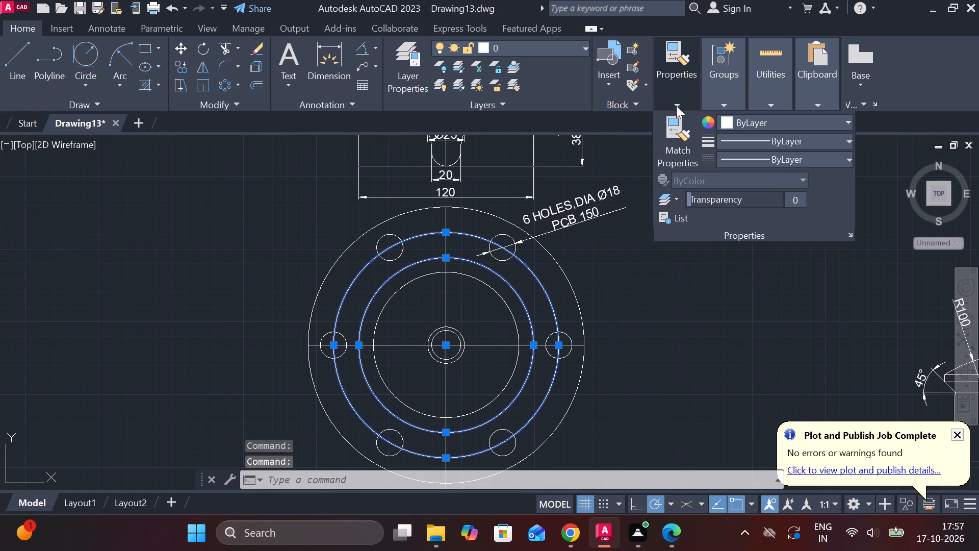
left_click(799, 163)
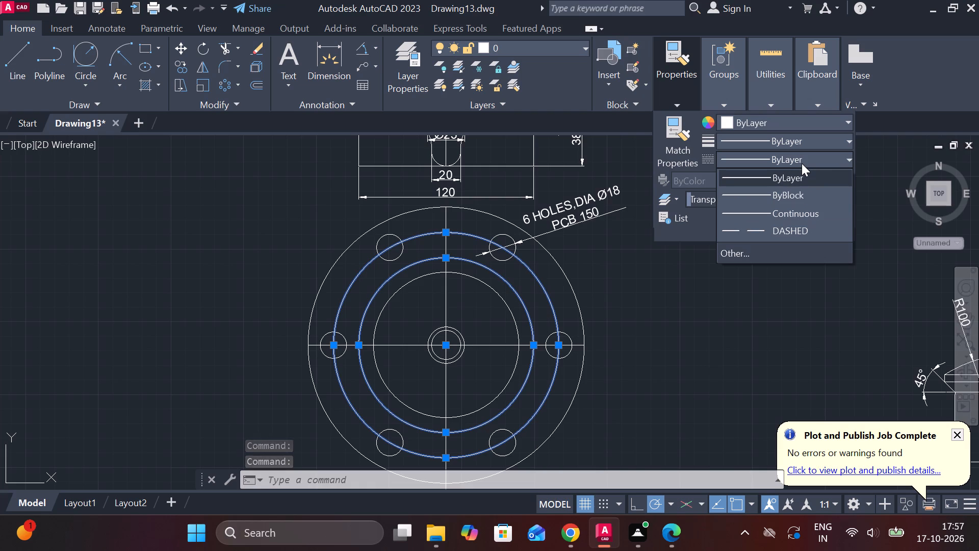
left_click(765, 235)
key("Escape")
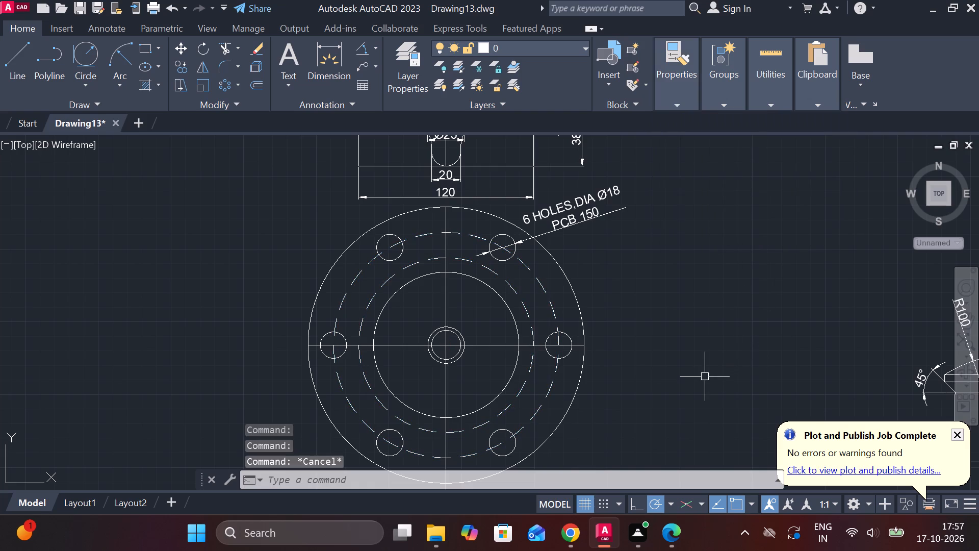
Move the cover plan view's circles, horizontal centre line and hole callout straight down, away from the front view.
middle_click_drag(672, 394, 686, 433)
middle_click_drag(675, 395, 676, 431)
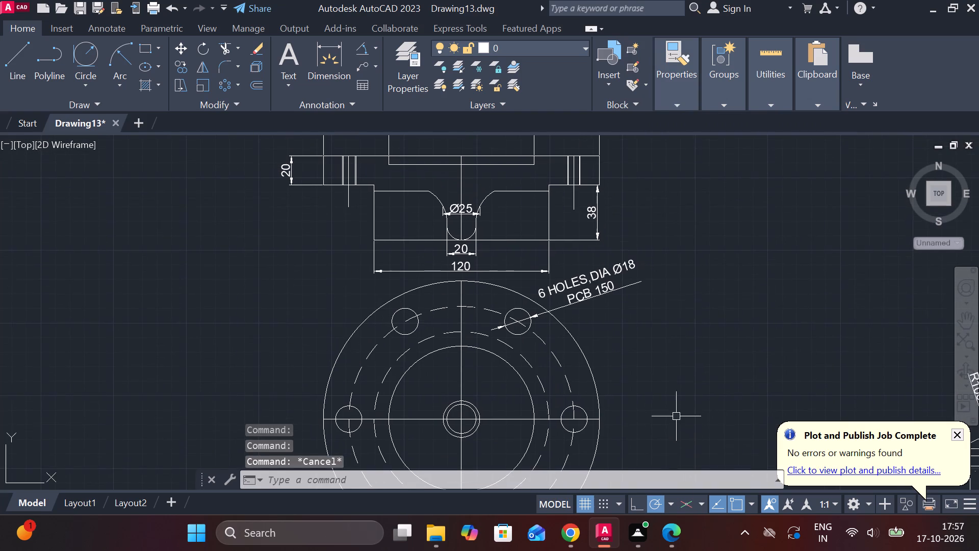
scroll(674, 396, "down", 1)
scroll(674, 393, "up", 1)
middle_click_drag(659, 362, 669, 272)
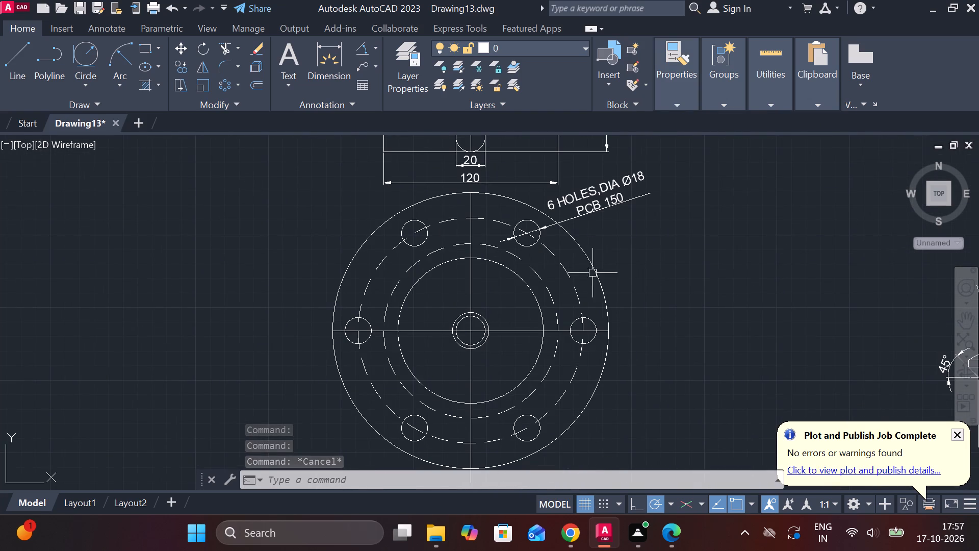
left_click(293, 208)
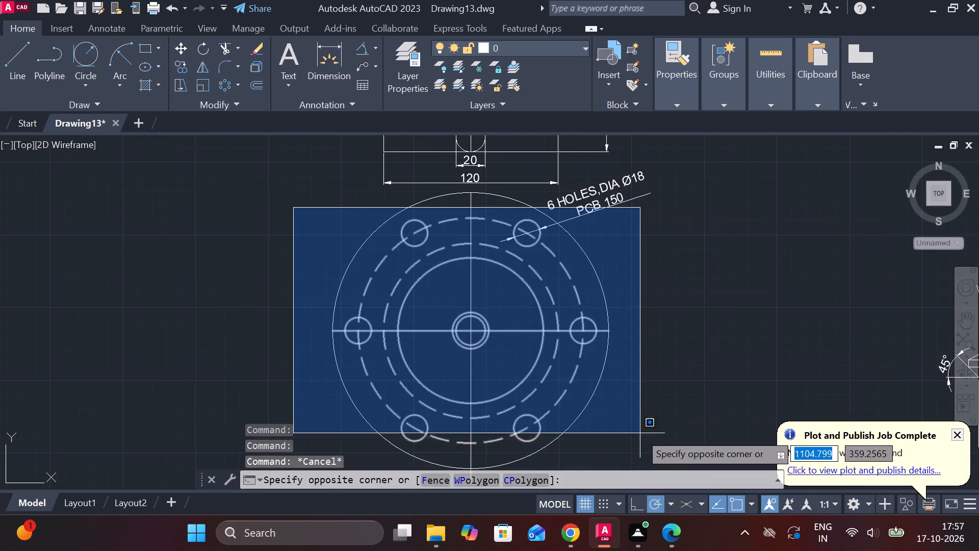
middle_click_drag(641, 423, 628, 308)
left_click(634, 368)
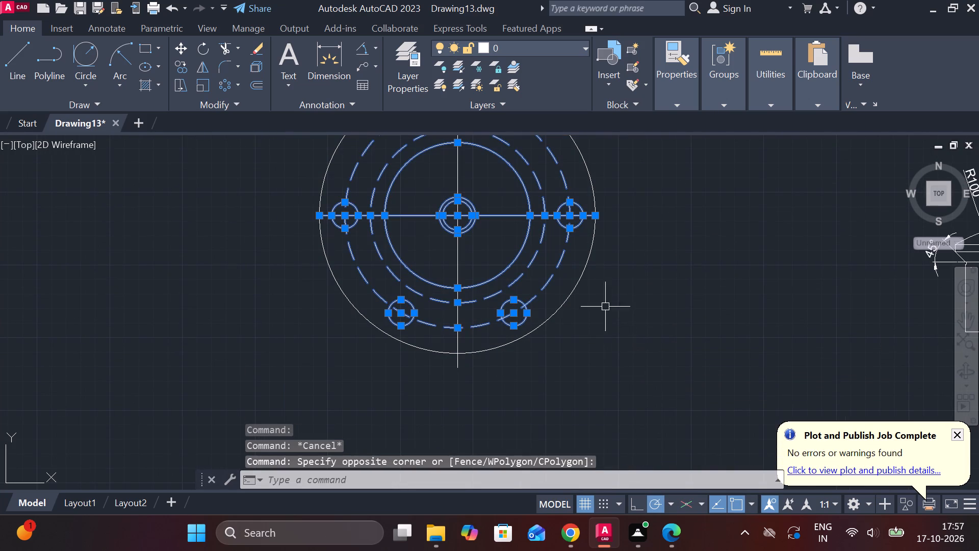
left_click(580, 283)
middle_click_drag(630, 316, 635, 383)
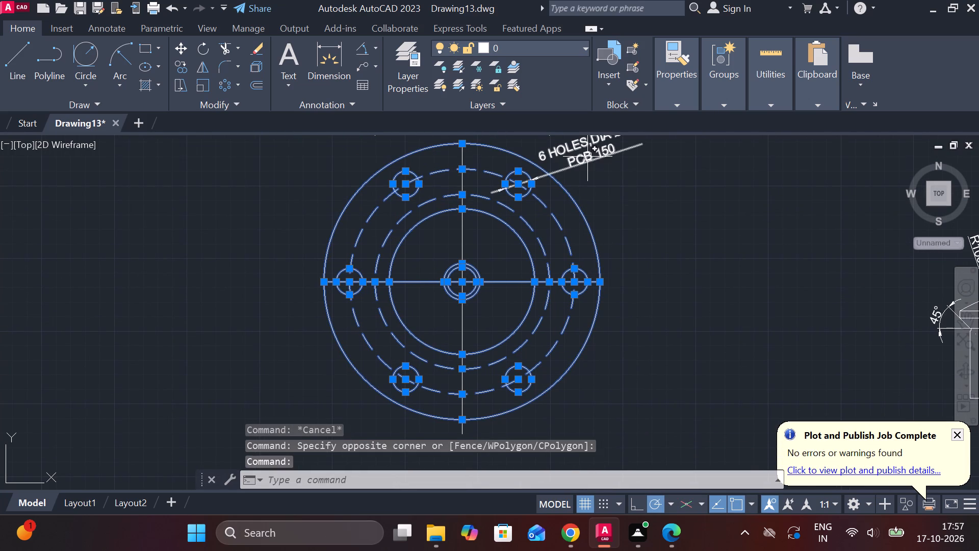
left_click(587, 157)
middle_click_drag(589, 195, 596, 249)
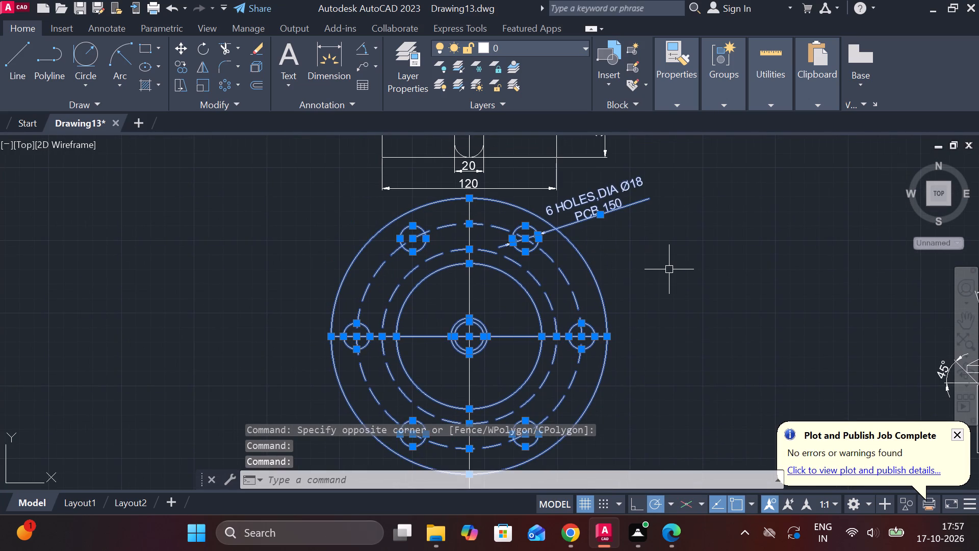
key("m")
key("Return")
left_click(472, 338)
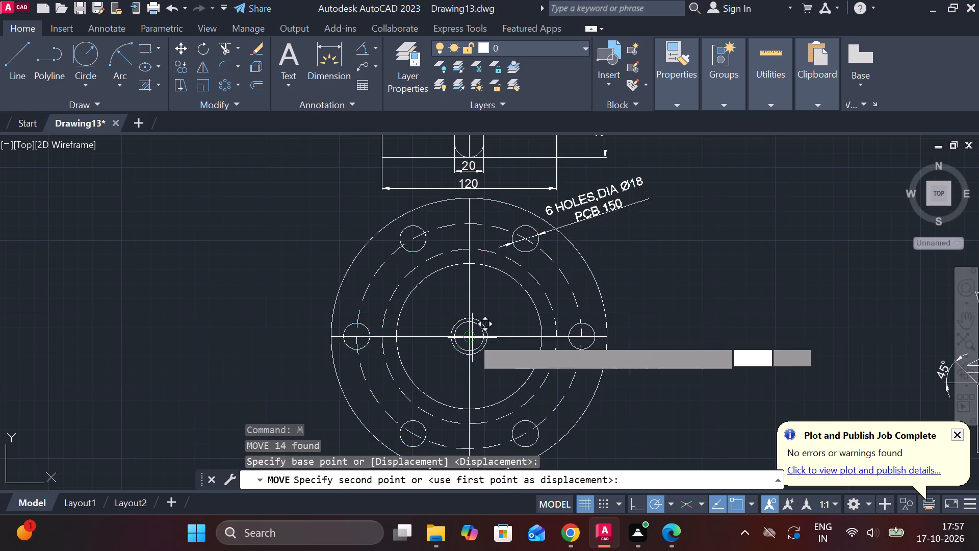
middle_click_drag(471, 339, 472, 331)
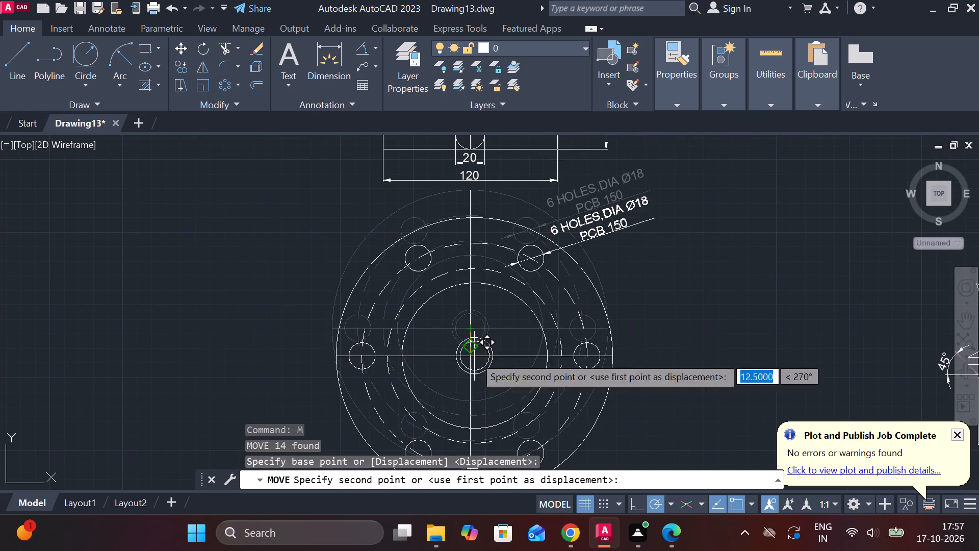
left_click(474, 364)
key("Escape")
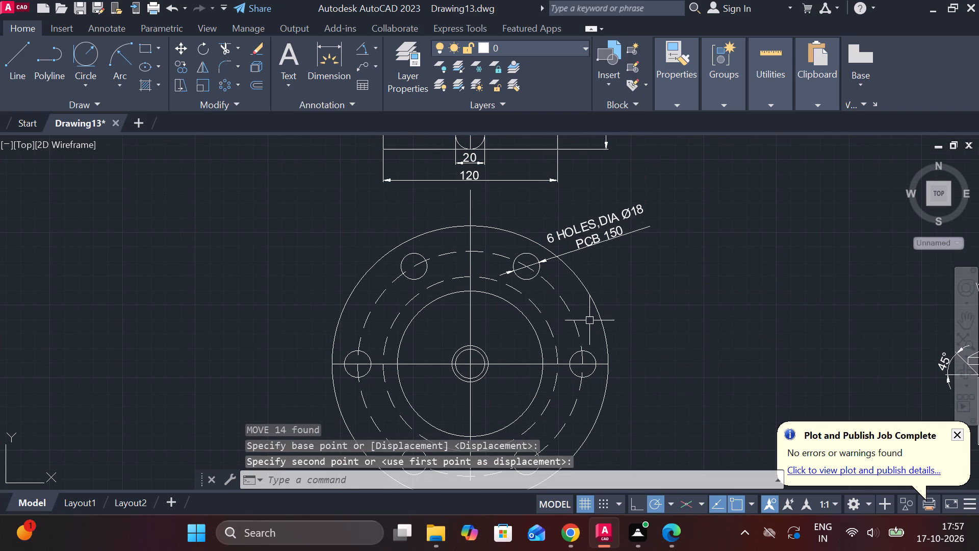
Move the 120 dimension below the cover's front view further down, away from the 20 dimension.
middle_click_drag(618, 341, 637, 432)
scroll(473, 265, "up", 1)
middle_click(473, 265)
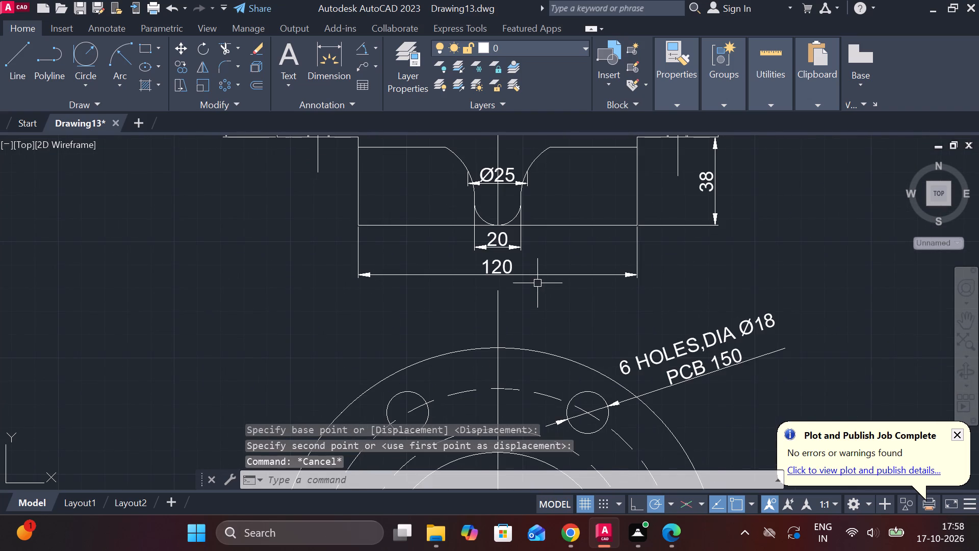
scroll(526, 278, "up", 1)
left_click(472, 271)
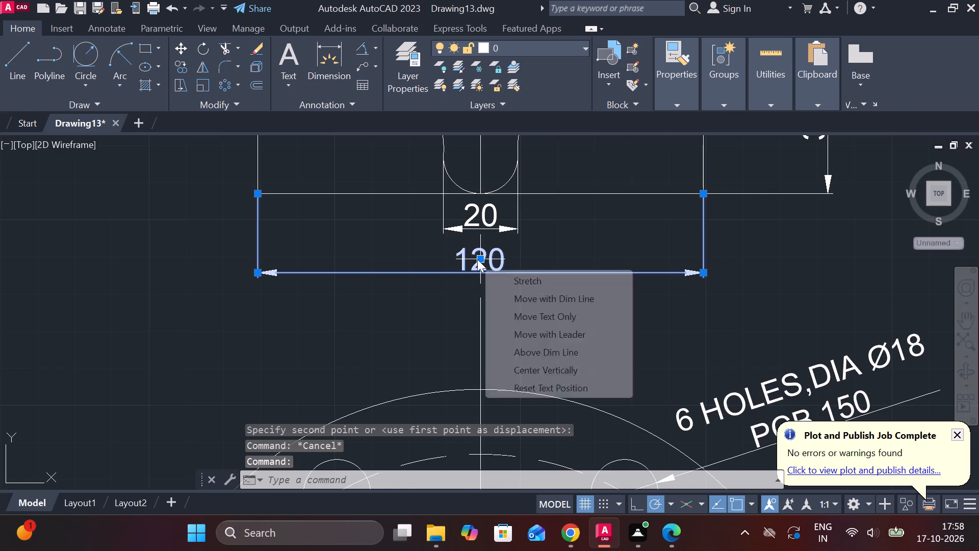
left_click(477, 259)
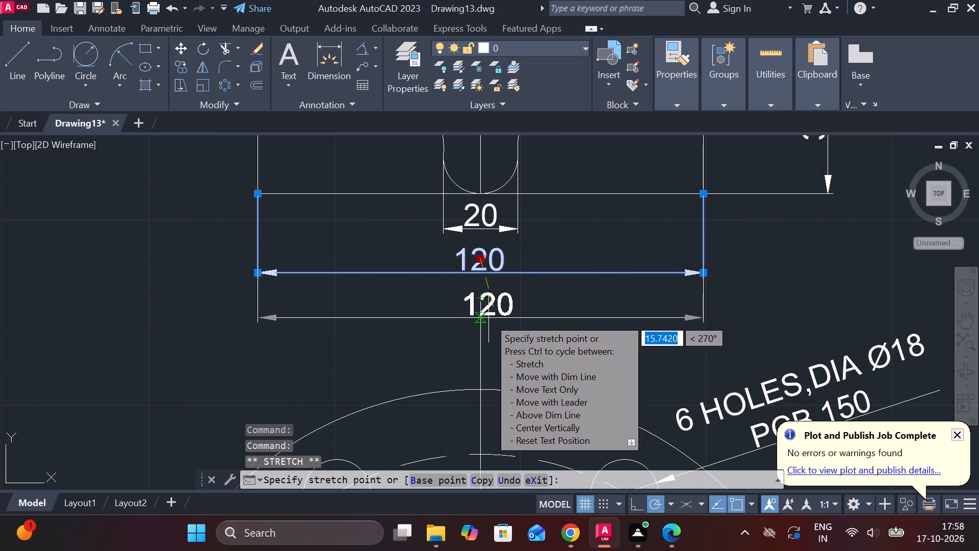
left_click(488, 318)
key("Escape")
Add a diameter symbol before the cover's 120 dimension so it reads Ø120.
double_click(469, 303)
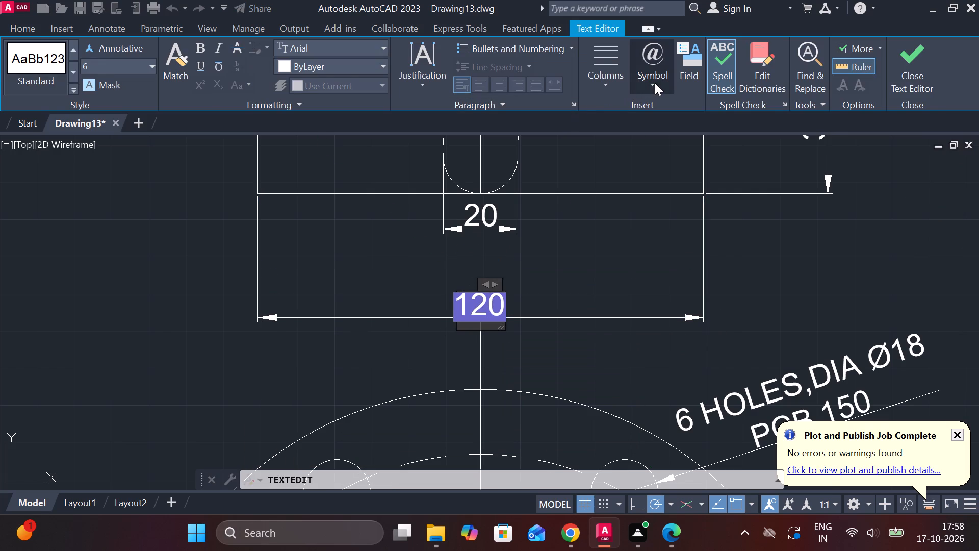
left_click(655, 83)
left_click(674, 146)
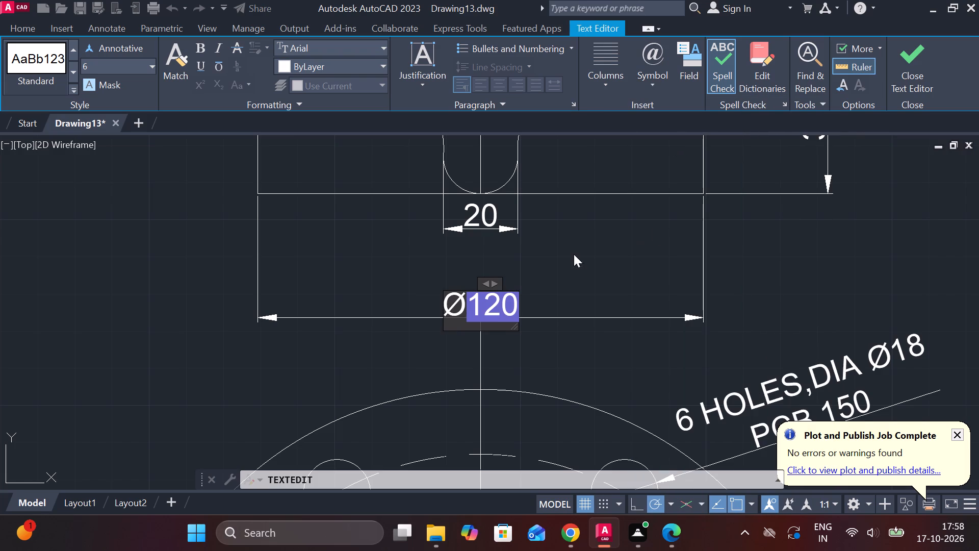
key("Escape")
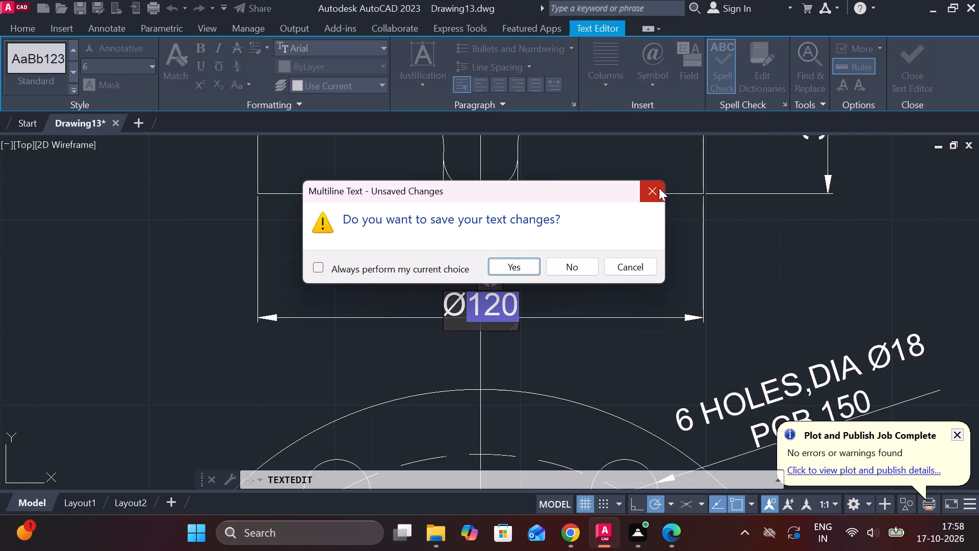
left_click(658, 189)
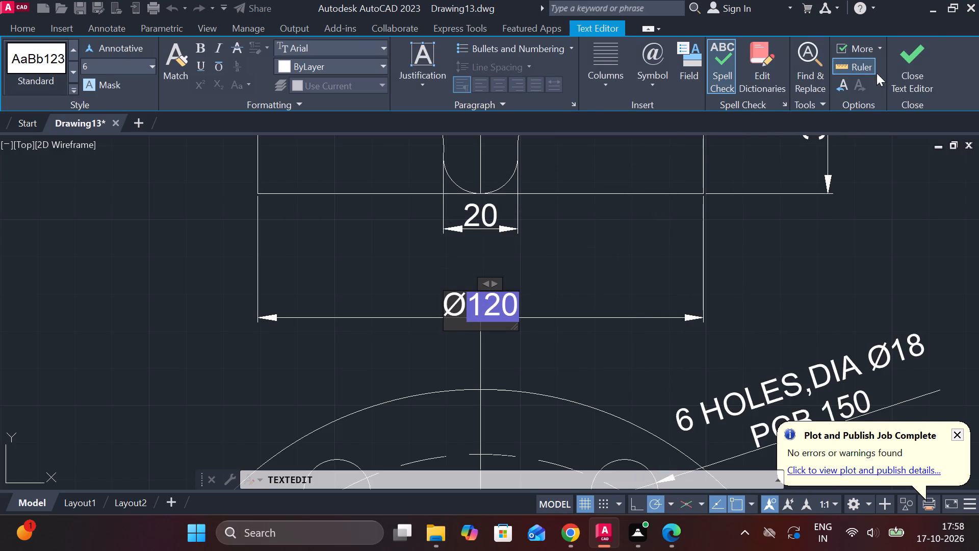
left_click(910, 60)
Add a diameter symbol before the 20 dimension below the cover's front view so it reads Ø20.
scroll(509, 215, "up", 2)
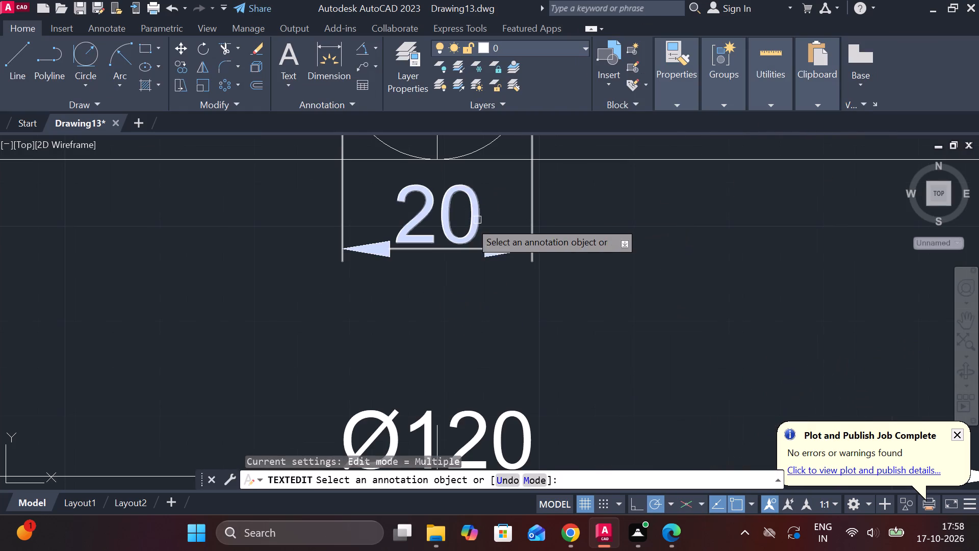
double_click(447, 227)
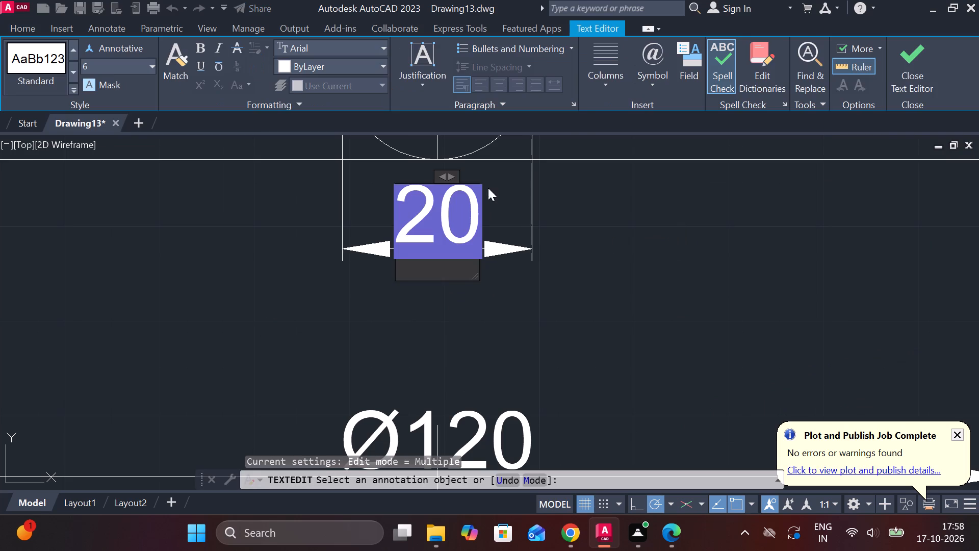
left_click(649, 85)
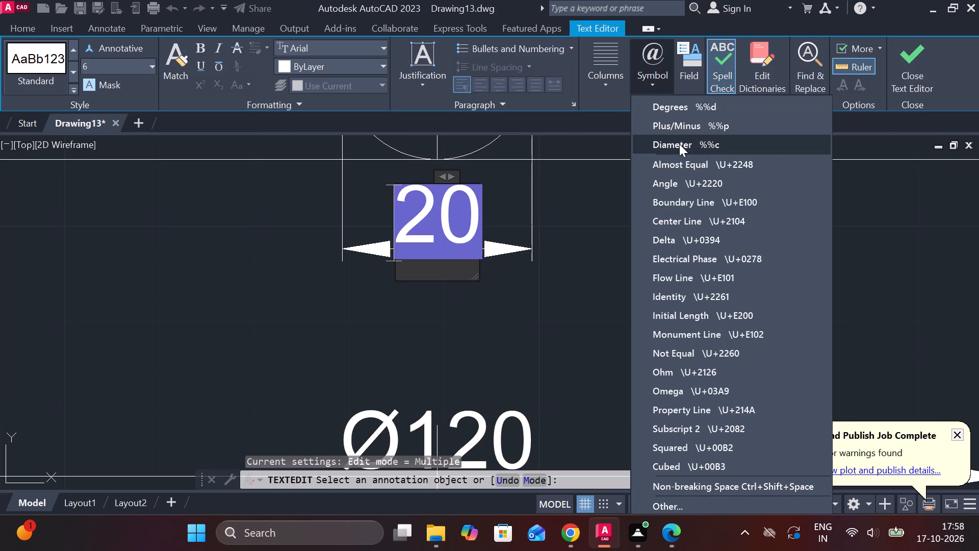
left_click(677, 145)
left_click(925, 53)
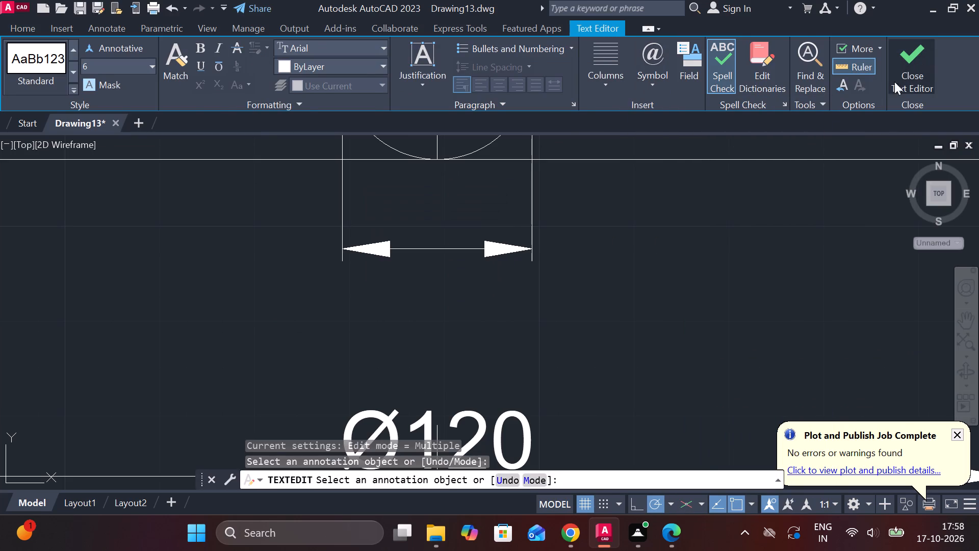
scroll(512, 212, "down", 3)
scroll(534, 251, "up", 1)
key("Escape")
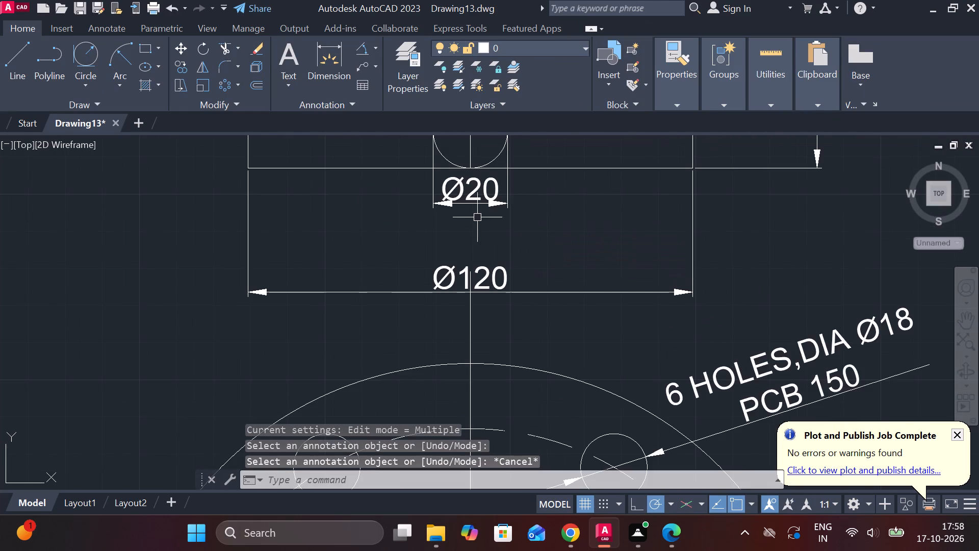
Move the Ø20 dimension further down, away from the bottom edge of the cover's front view.
left_click(473, 205)
scroll(471, 205, "up", 2)
left_click(470, 201)
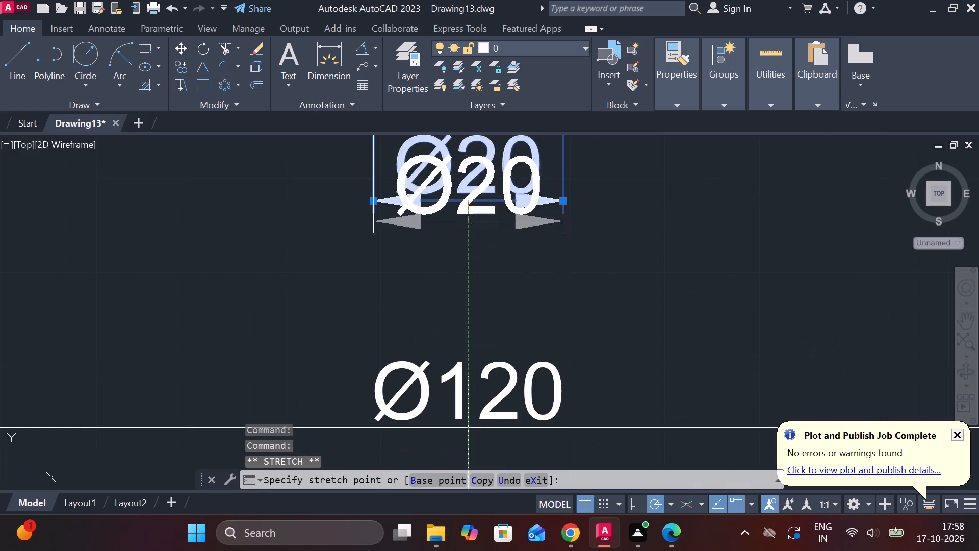
left_click(470, 265)
key("Escape")
Extend the centre lines of both bolt holes in the cover's front view a short way above the flange's top edge.
scroll(545, 257, "down", 2)
middle_click_drag(579, 244, 579, 347)
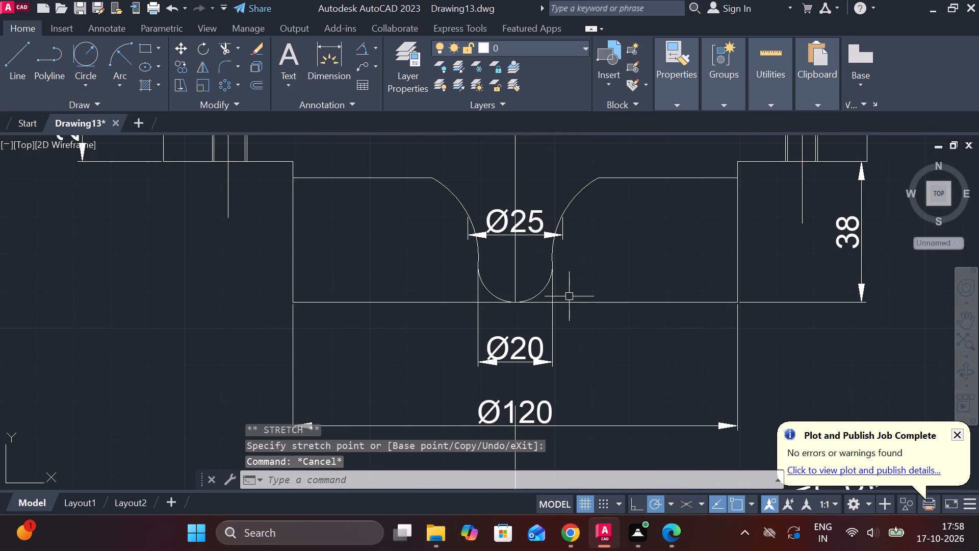
middle_click_drag(584, 272, 590, 400)
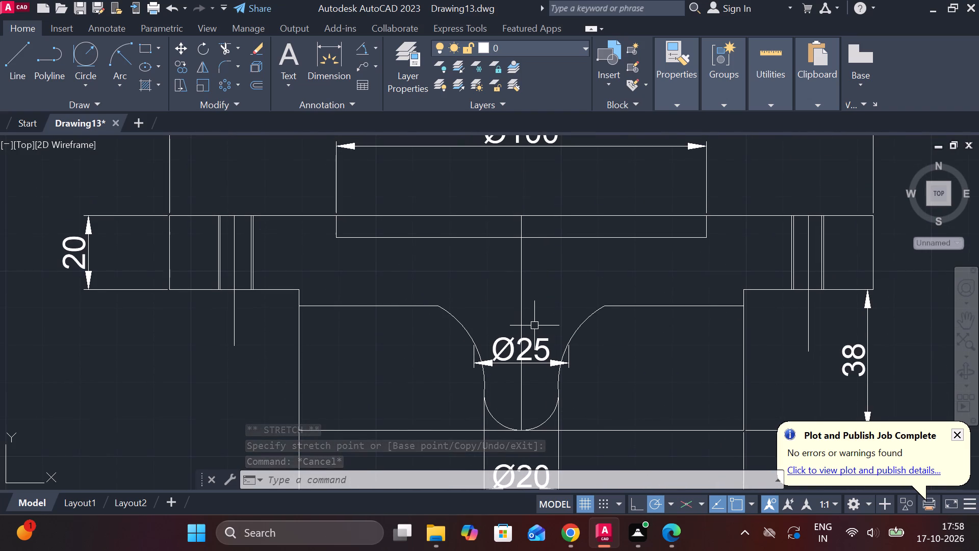
middle_click_drag(398, 303, 487, 308)
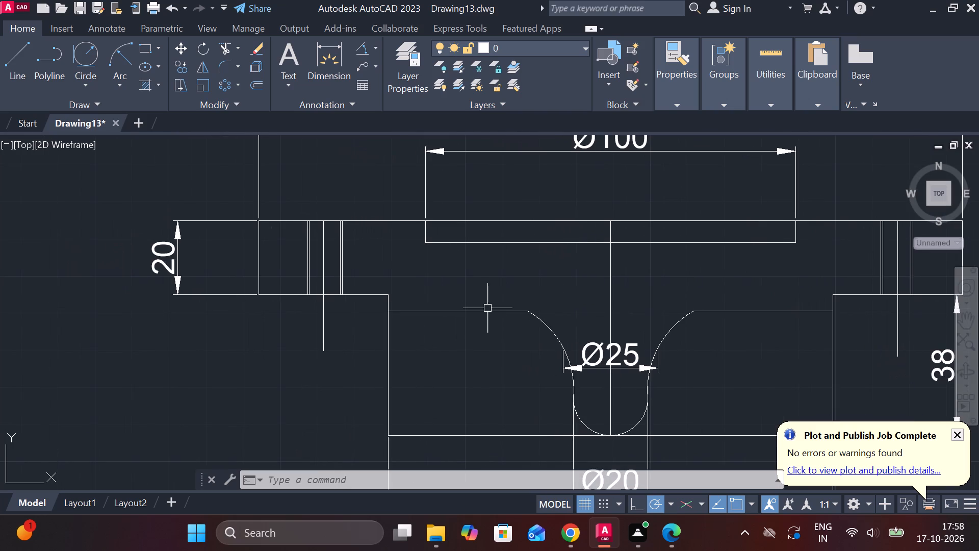
left_click(326, 323)
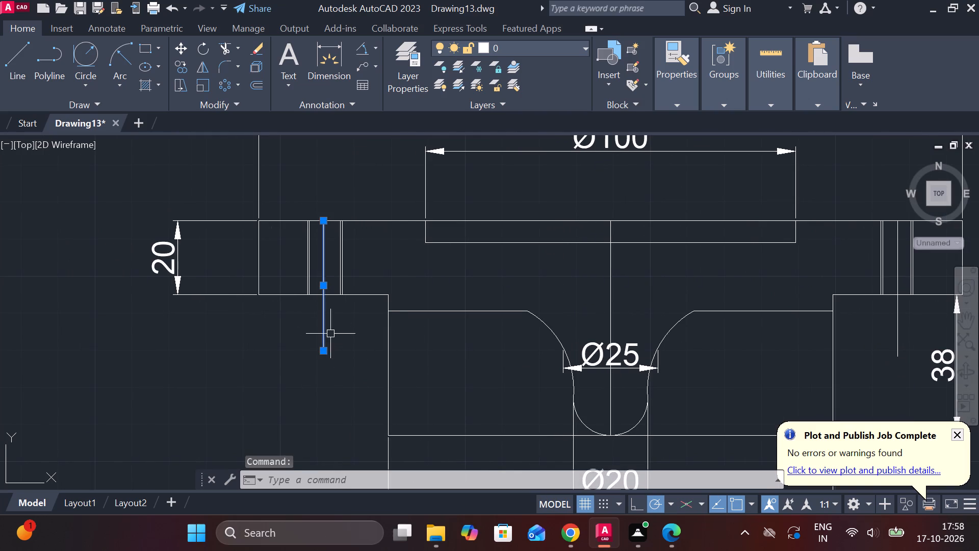
scroll(332, 335, "down", 1)
scroll(710, 323, "up", 1)
left_click(667, 328)
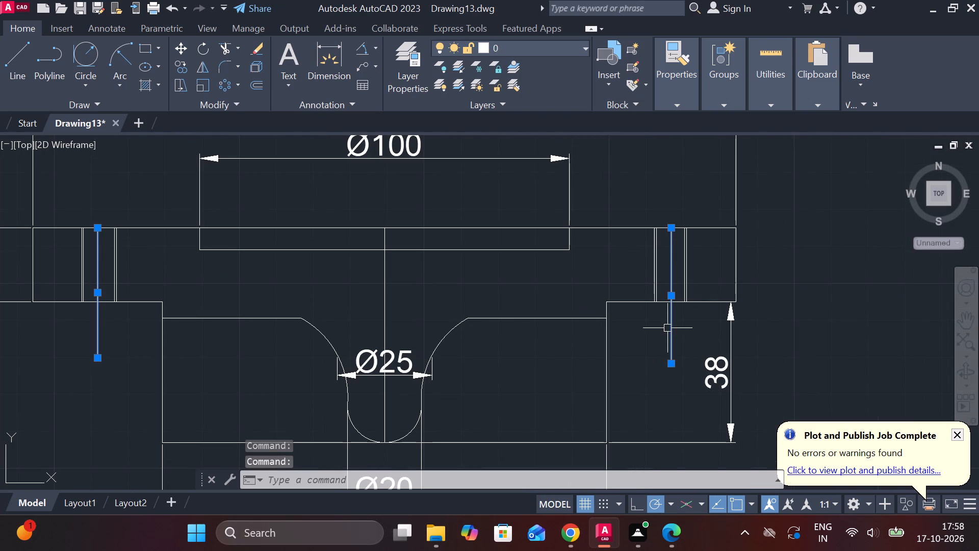
left_click(673, 228)
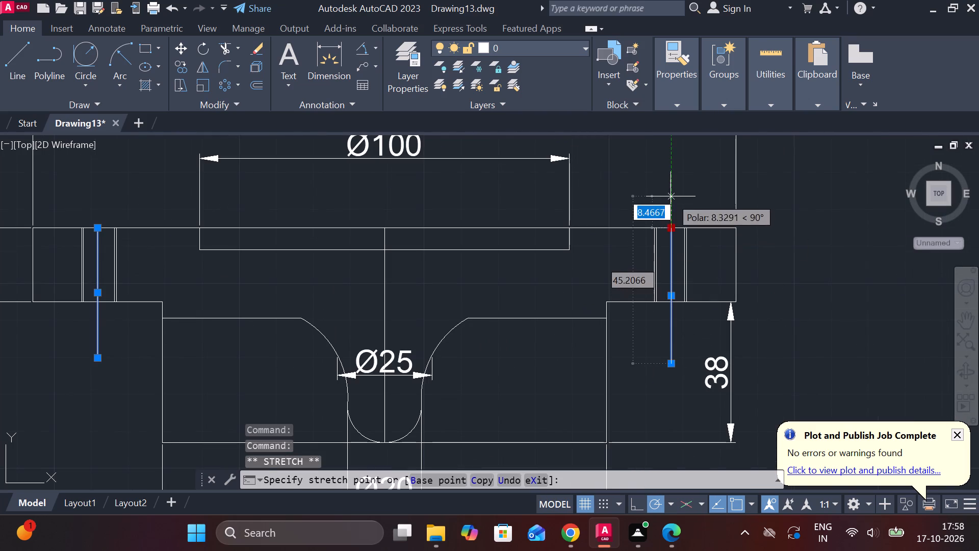
left_click(671, 194)
scroll(672, 211, "down", 1)
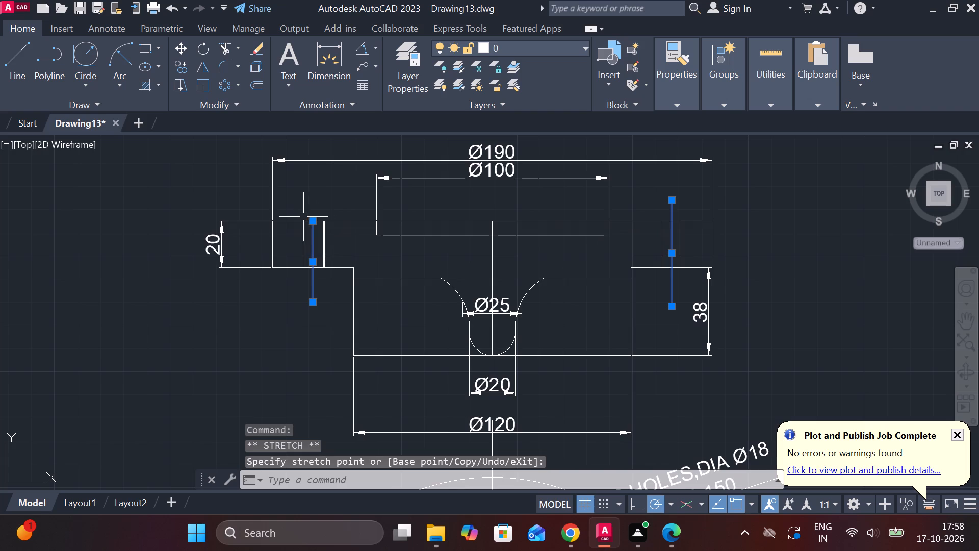
left_click(311, 218)
left_click(311, 206)
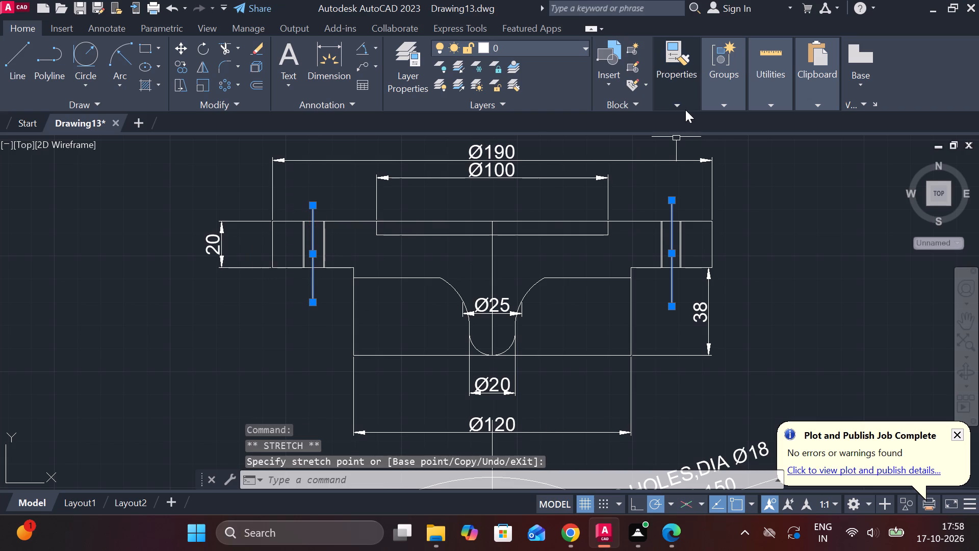
Change the two selected bolt-hole centre lines to the DASHED linetype.
left_click(678, 109)
left_click(847, 155)
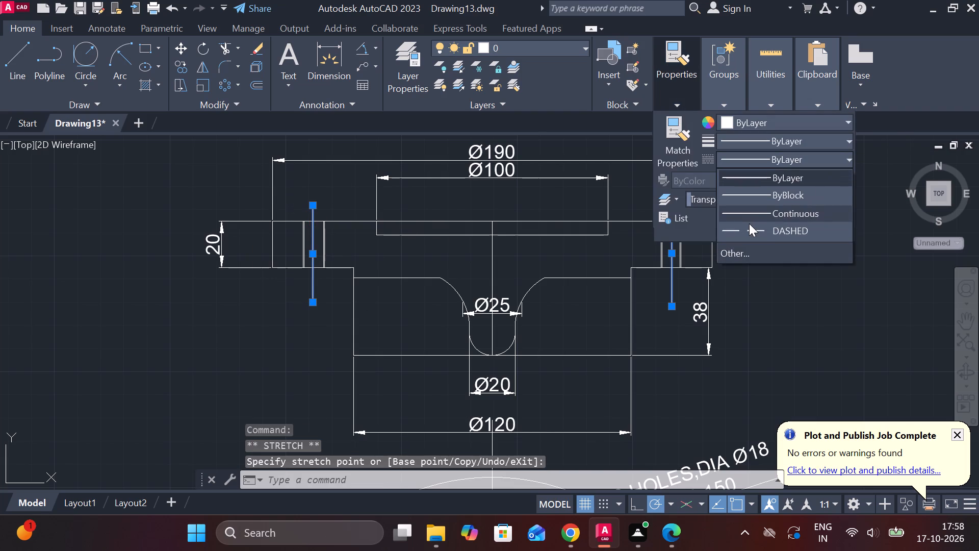
left_click(751, 228)
key("Escape")
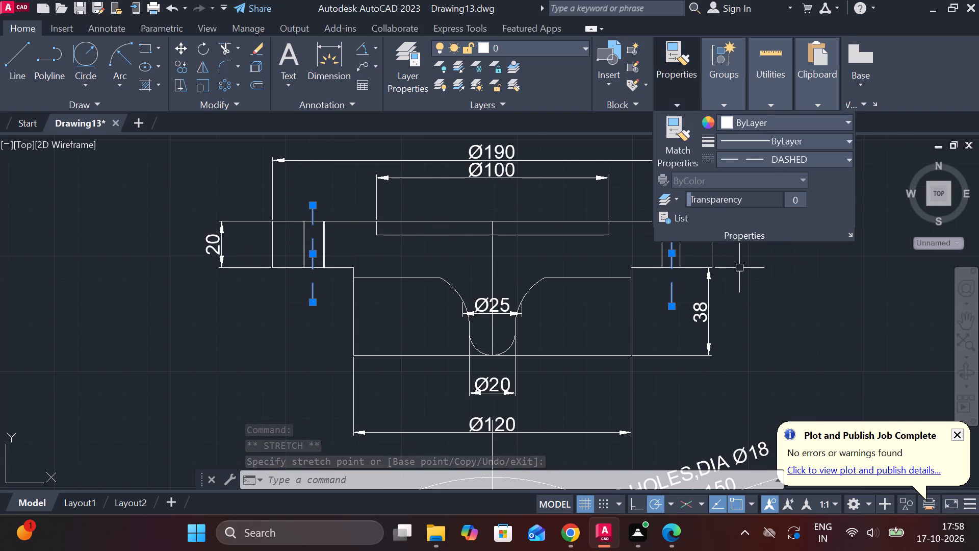
key("Escape")
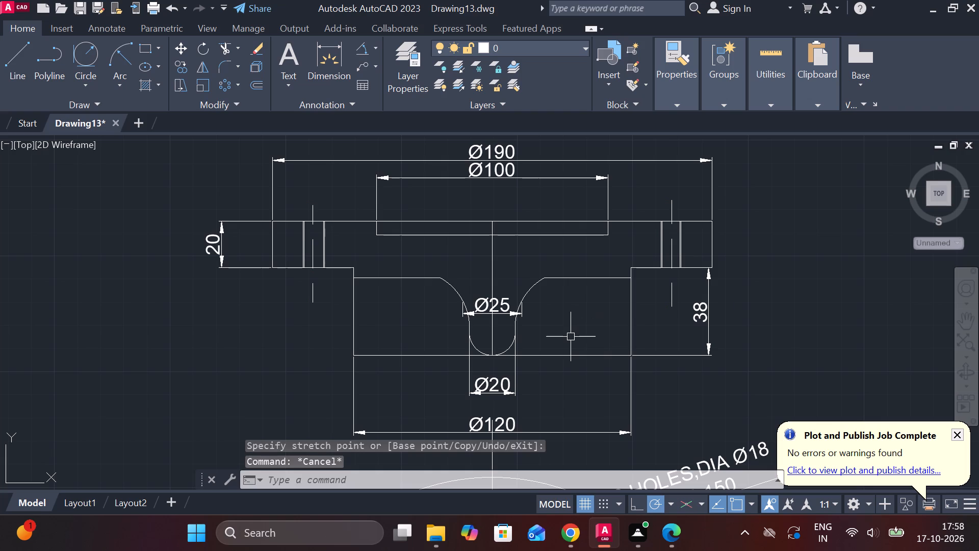
Move the Ø190 dimension above the cover's front view further up, away from the Ø100 dimension.
scroll(571, 337, "down", 1)
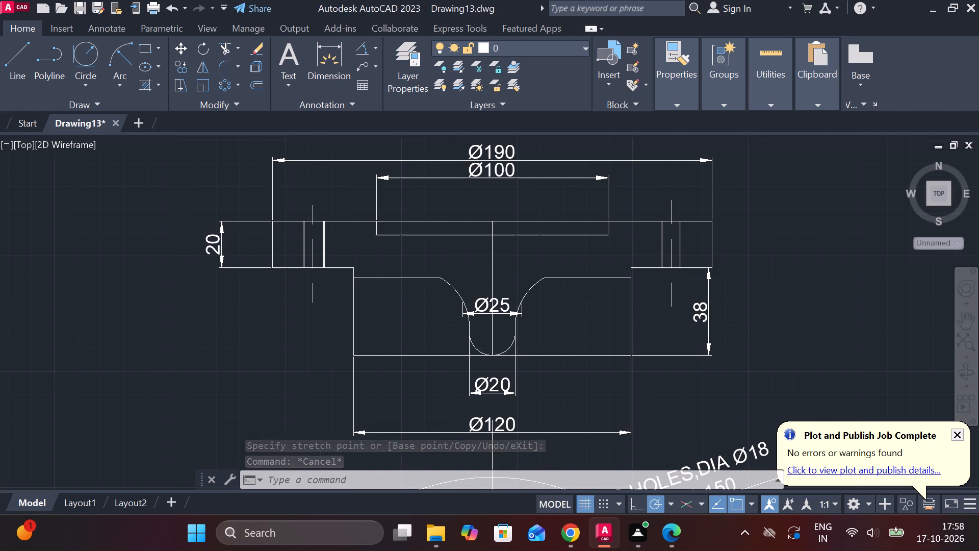
scroll(542, 226, "up", 3)
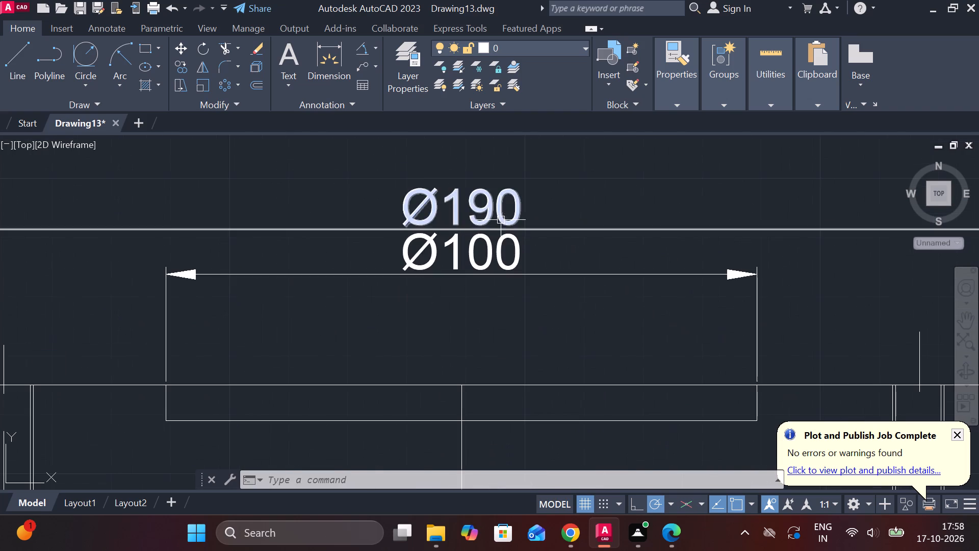
left_click(501, 220)
left_click(464, 228)
left_click(473, 170)
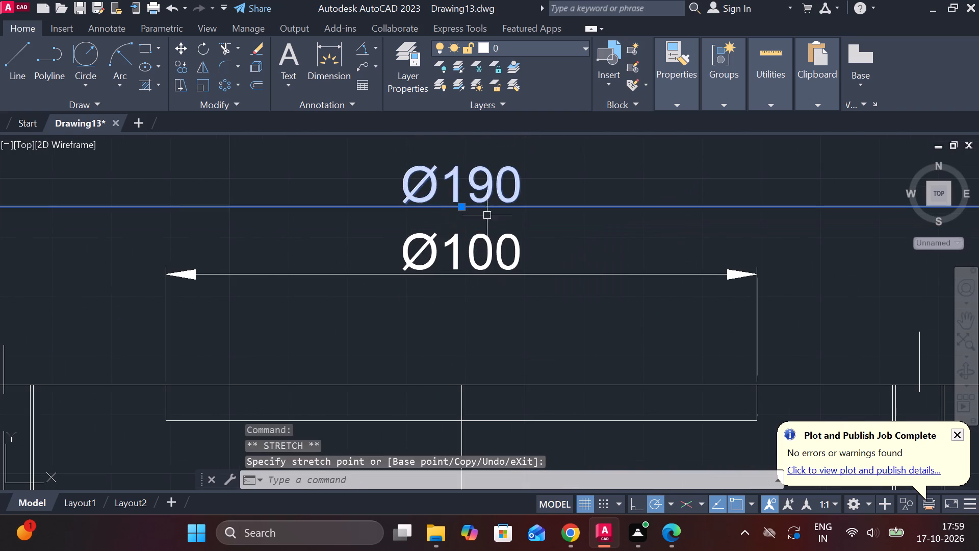
key("Escape")
Hatch the cover's sectioned flange and central stem with ANSI31 at scale 0.5, including the outer flange ends, leaving the bolt holes clear.
scroll(473, 289, "down", 2)
middle_click_drag(534, 326, 541, 310)
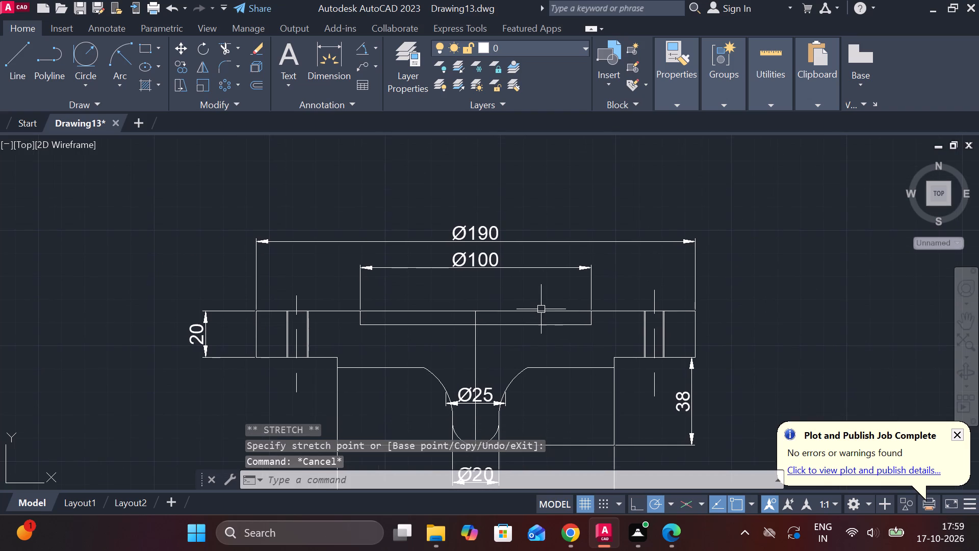
left_click(146, 87)
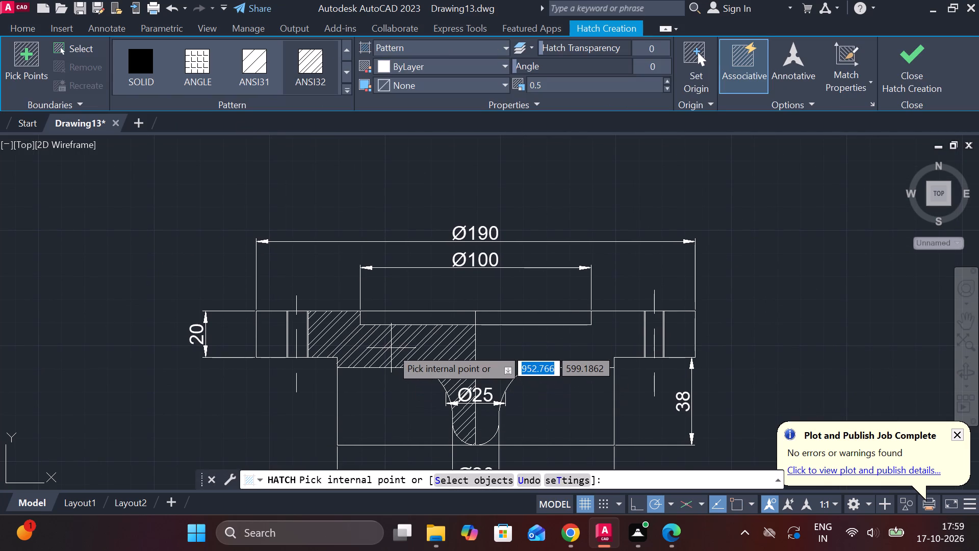
left_click(391, 348)
left_click(536, 347)
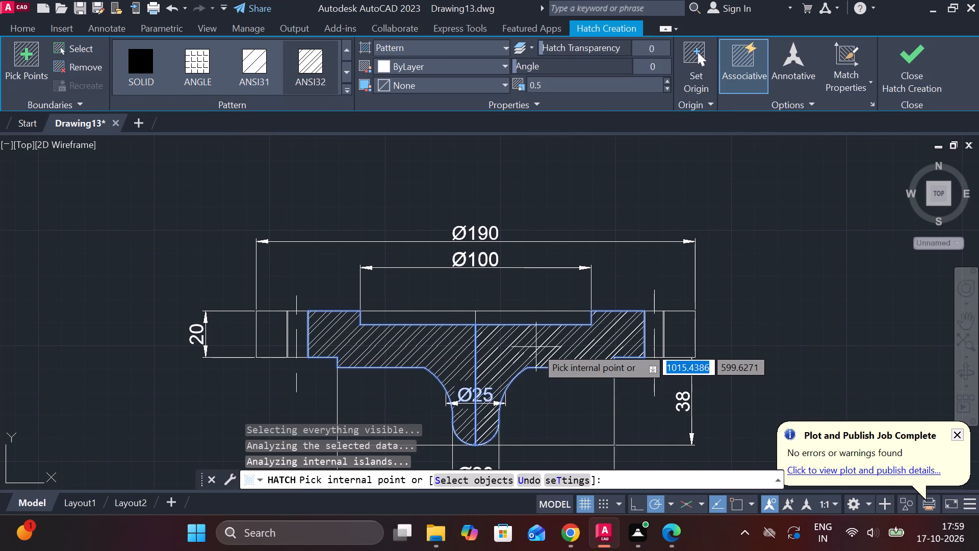
middle_click_drag(536, 347, 657, 283)
left_click(385, 264)
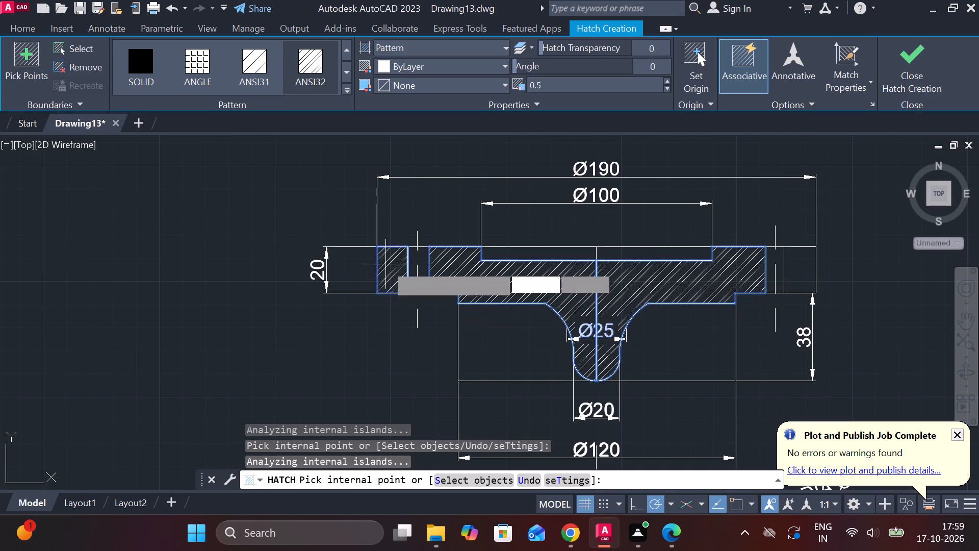
left_click(811, 269)
left_click(907, 70)
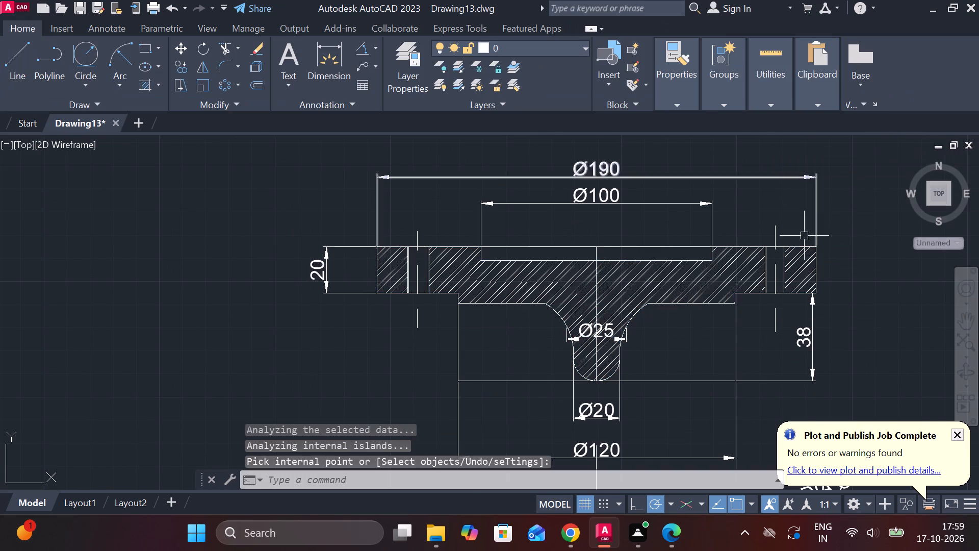
middle_click_drag(701, 377, 678, 347)
key("Escape")
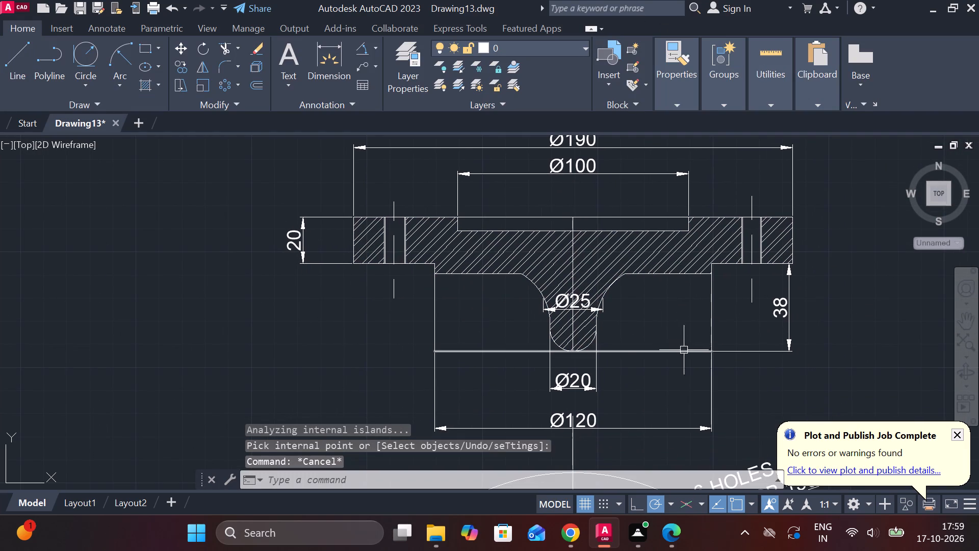
Move both cover views with all their dimensions to just below the Ø112 flanged ring drawing, beside the valve body.
middle_click_drag(587, 362, 571, 309)
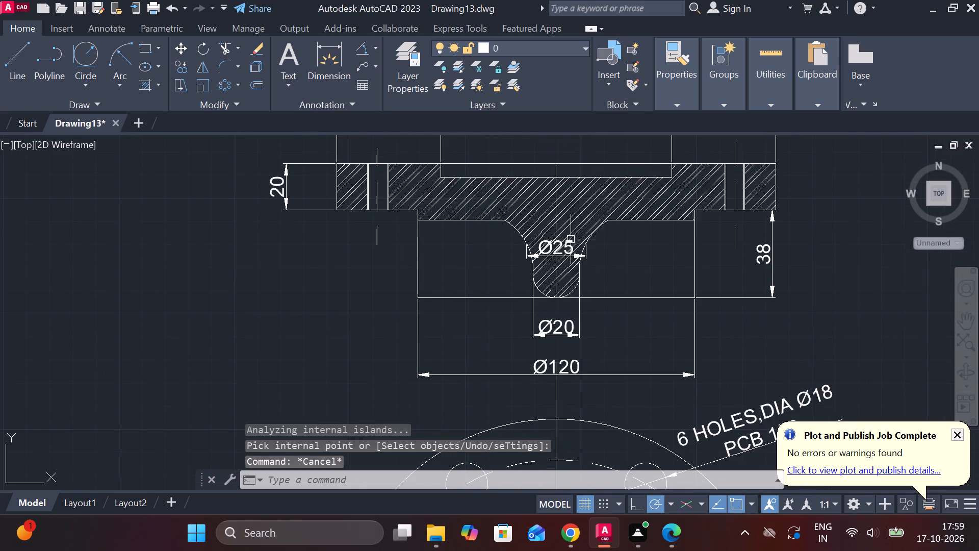
scroll(571, 239, "up", 1)
scroll(602, 257, "down", 2)
middle_click_drag(630, 287, 615, 336)
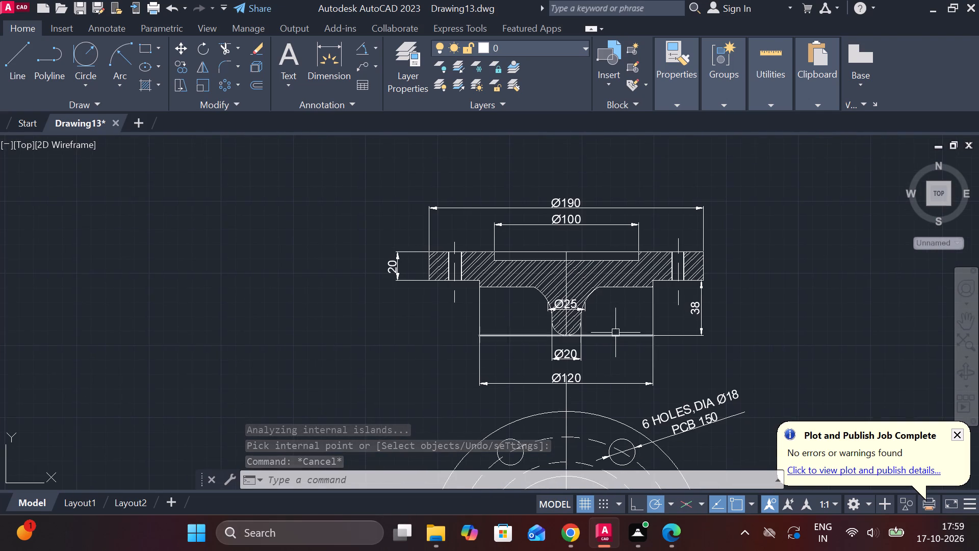
scroll(733, 346, "down", 1)
middle_click_drag(713, 346, 645, 255)
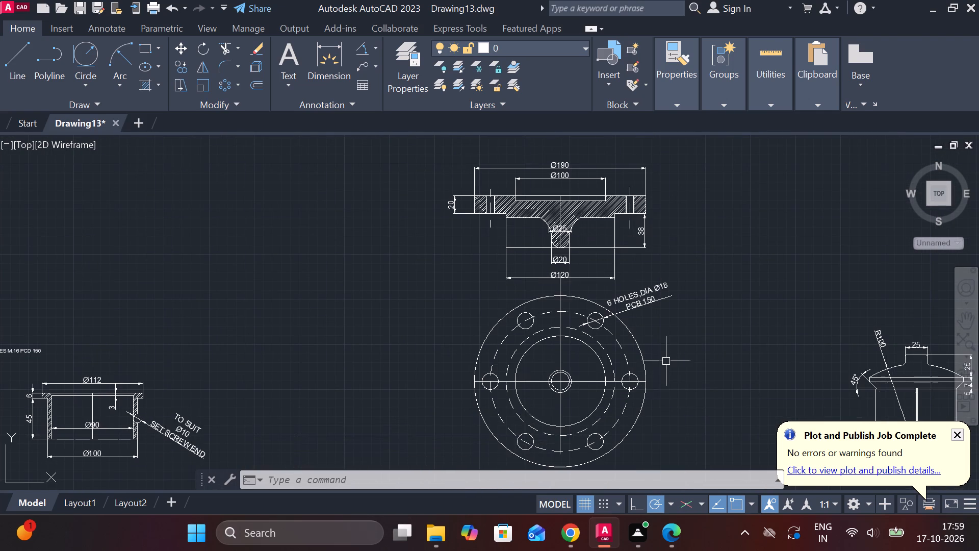
scroll(668, 346, "down", 1)
middle_click_drag(663, 346, 631, 340)
left_click(473, 179)
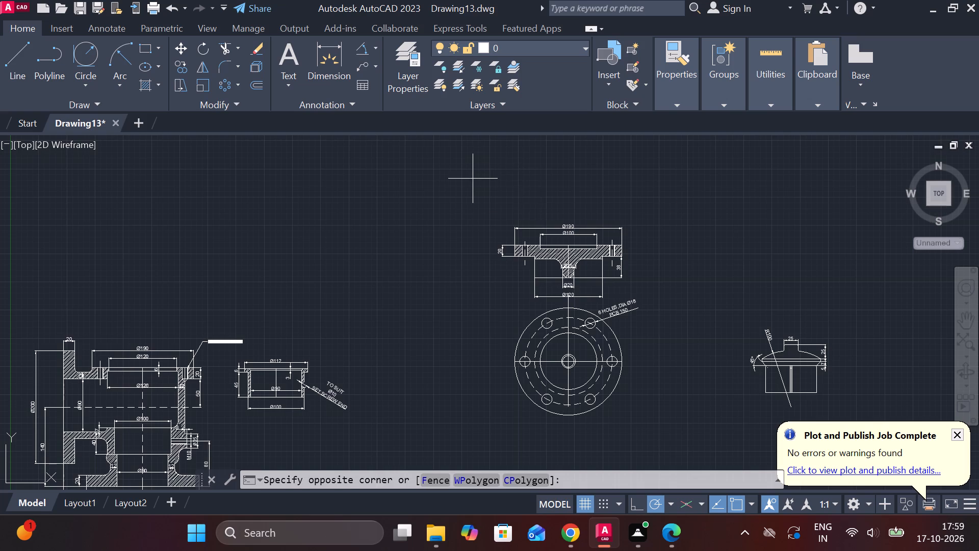
left_click(643, 443)
key("m")
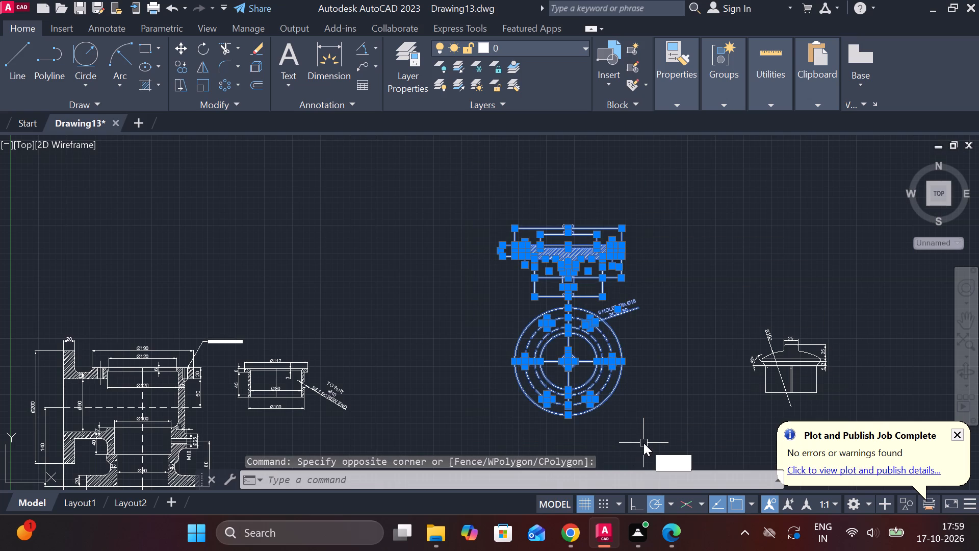
key("Return")
left_click(671, 365)
middle_click_drag(649, 371, 794, 288)
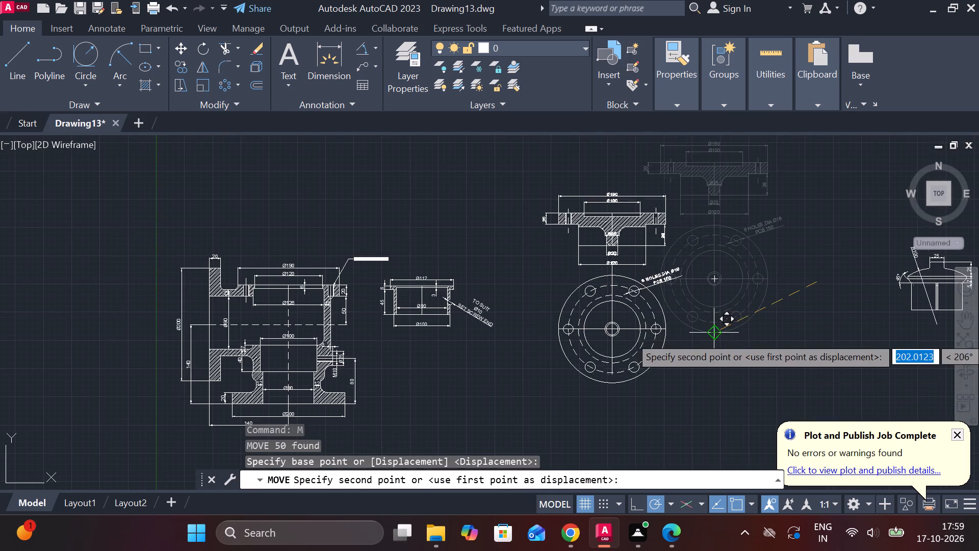
middle_click_drag(712, 336, 725, 216)
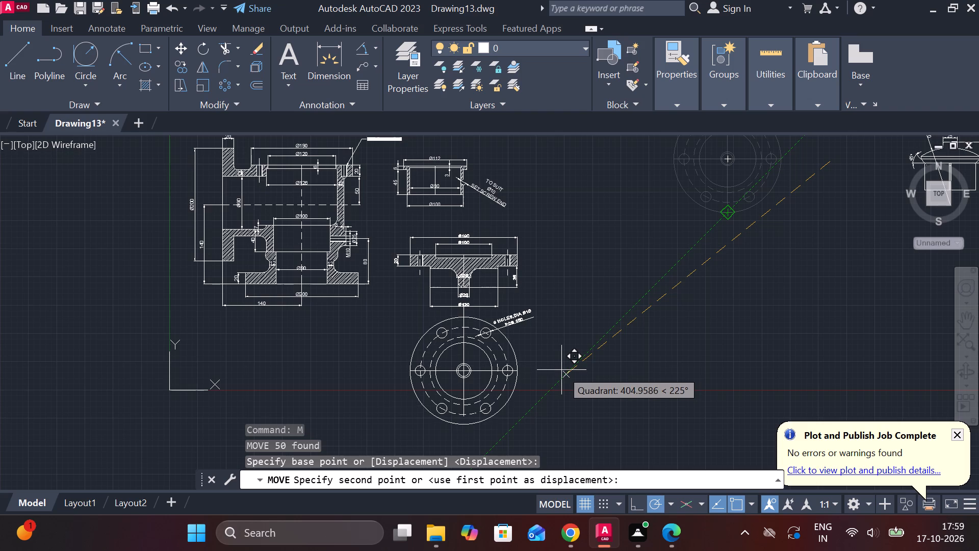
left_click(561, 370)
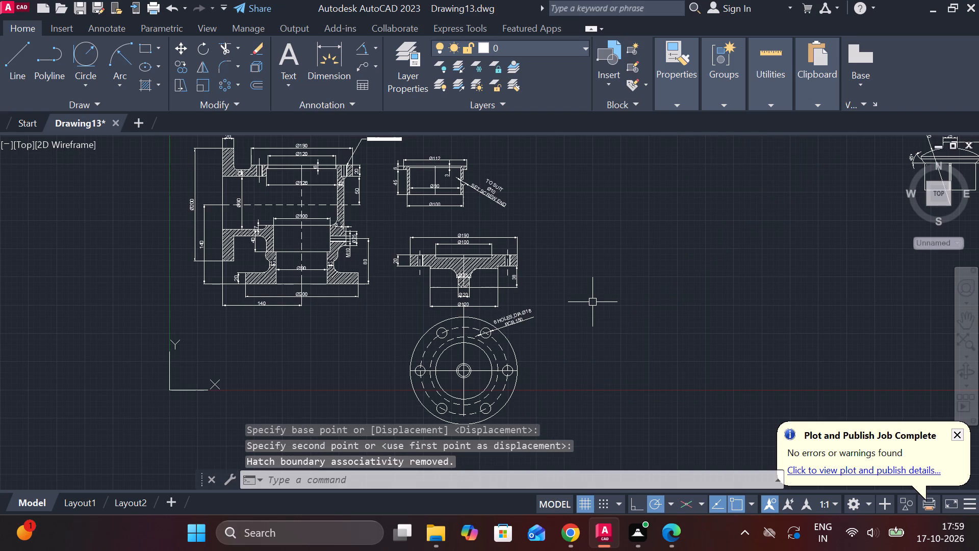
Move the Ø112 flanged ring drawing with all its dimensions and set-screw note to just below the valve body.
middle_click_drag(625, 324, 628, 344)
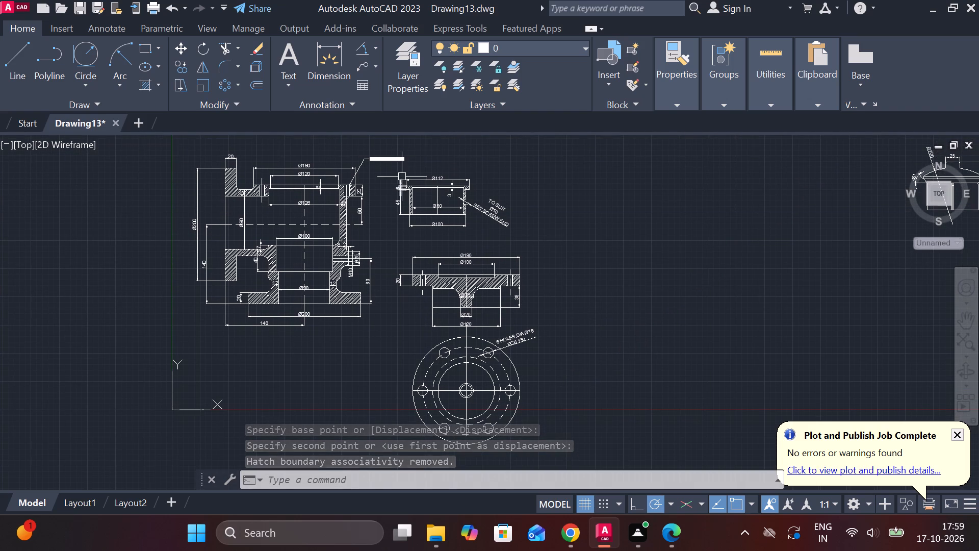
left_click(395, 172)
left_click(530, 240)
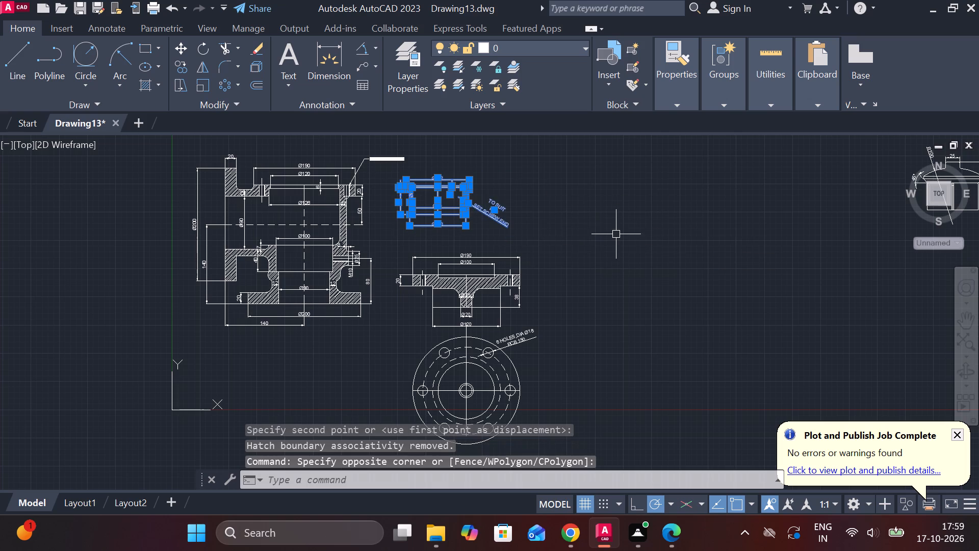
key("m")
key("Return")
left_click(617, 239)
scroll(619, 306, "down", 1)
middle_click_drag(625, 308, 693, 275)
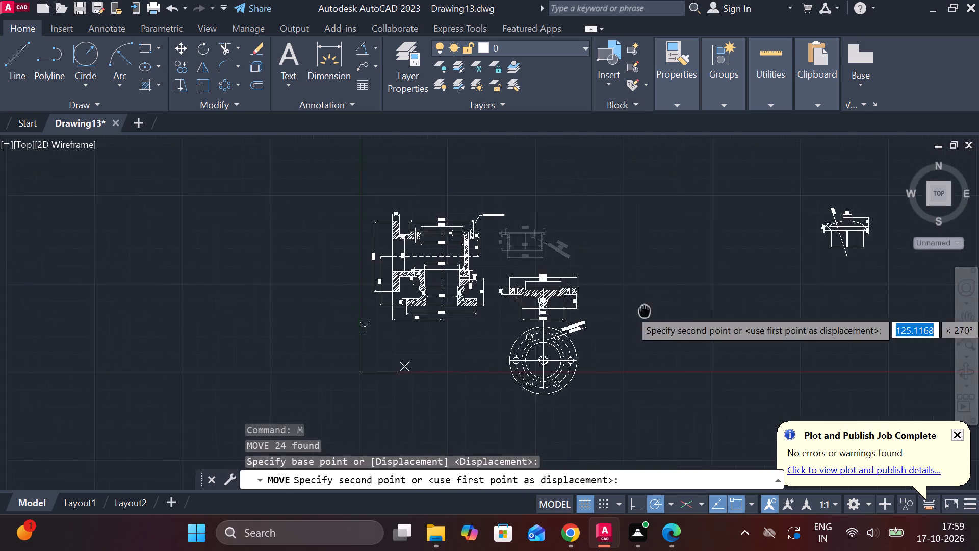
middle_click_drag(693, 275, 754, 238)
scroll(634, 312, "up", 3)
middle_click_drag(666, 301, 868, 318)
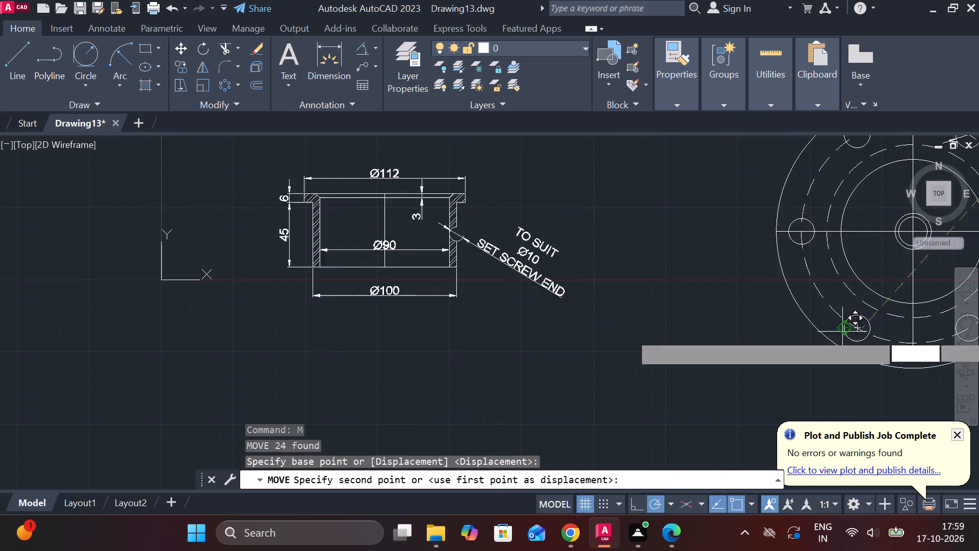
scroll(835, 336, "down", 2)
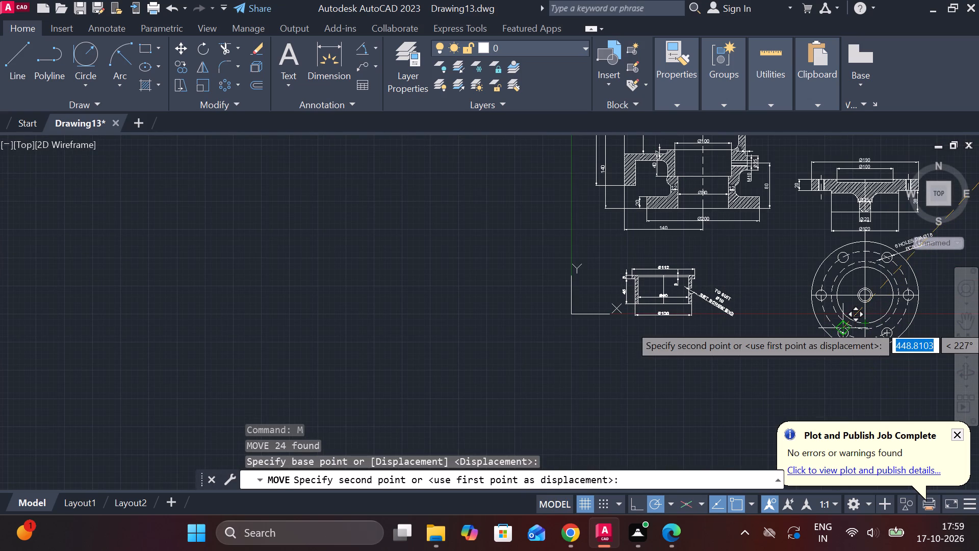
left_click(841, 325)
Move both cover views with all their dimensions about 160 units straight up, beside the valve body.
middle_click_drag(833, 327, 731, 402)
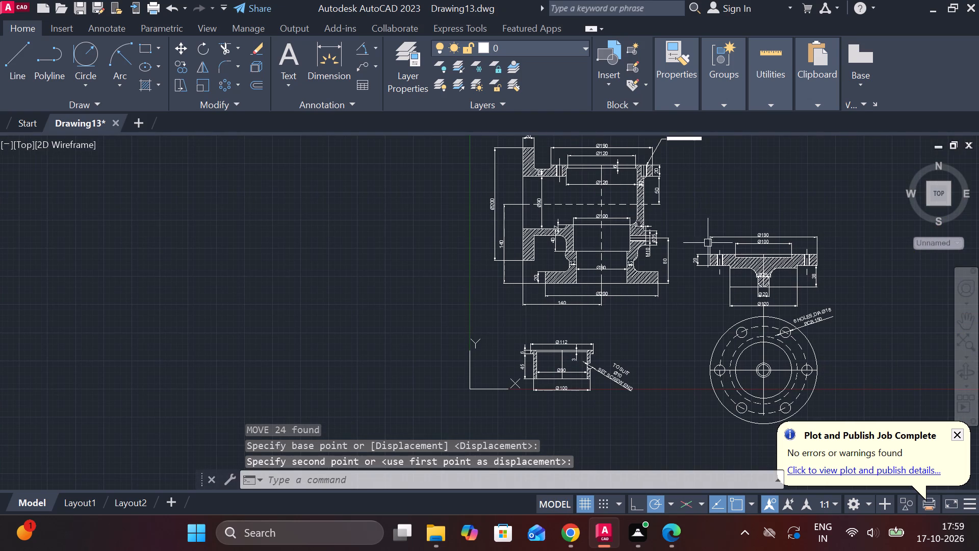
left_click_drag(681, 211, 712, 226)
middle_click_drag(784, 315, 708, 264)
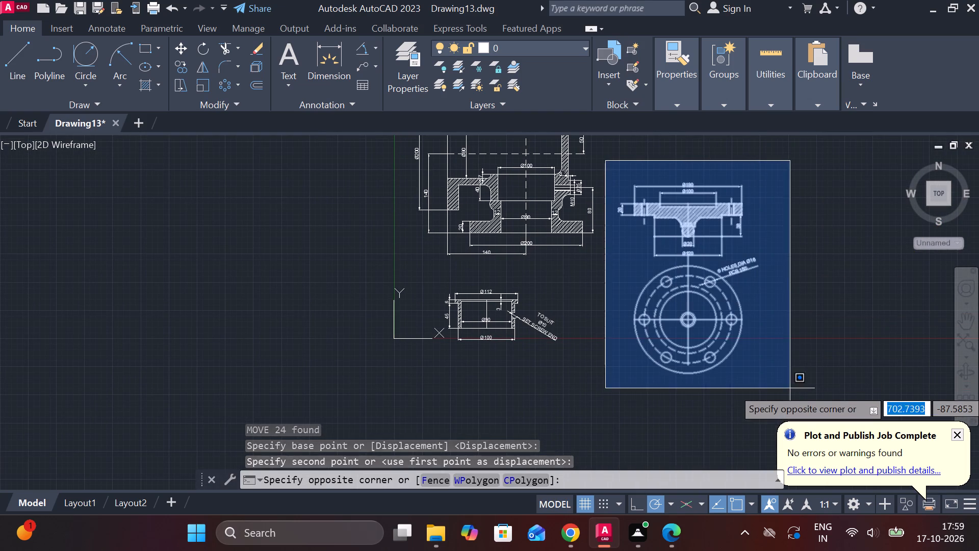
left_click(790, 388)
key("m")
key("Return")
left_click(794, 359)
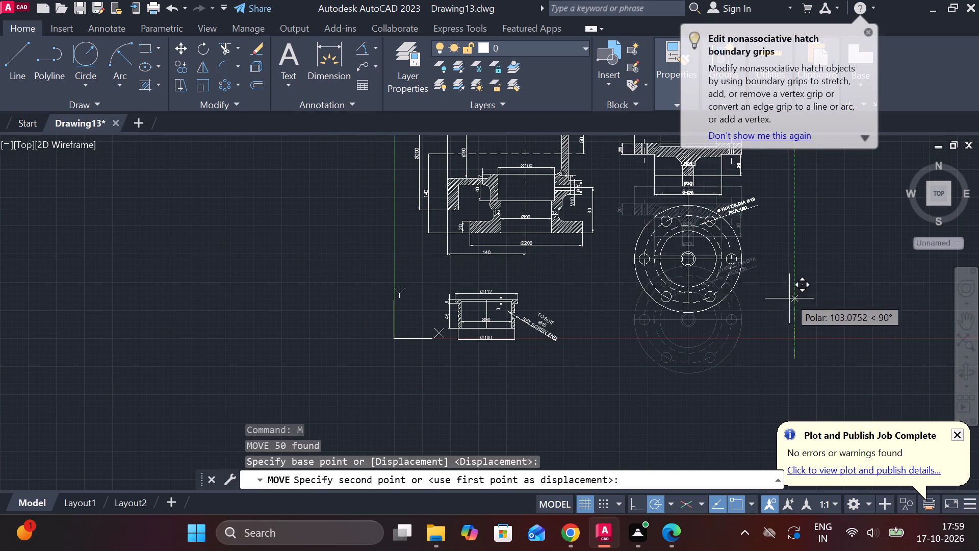
middle_click_drag(792, 299, 785, 441)
scroll(768, 405, "up", 2)
scroll(768, 405, "down", 1)
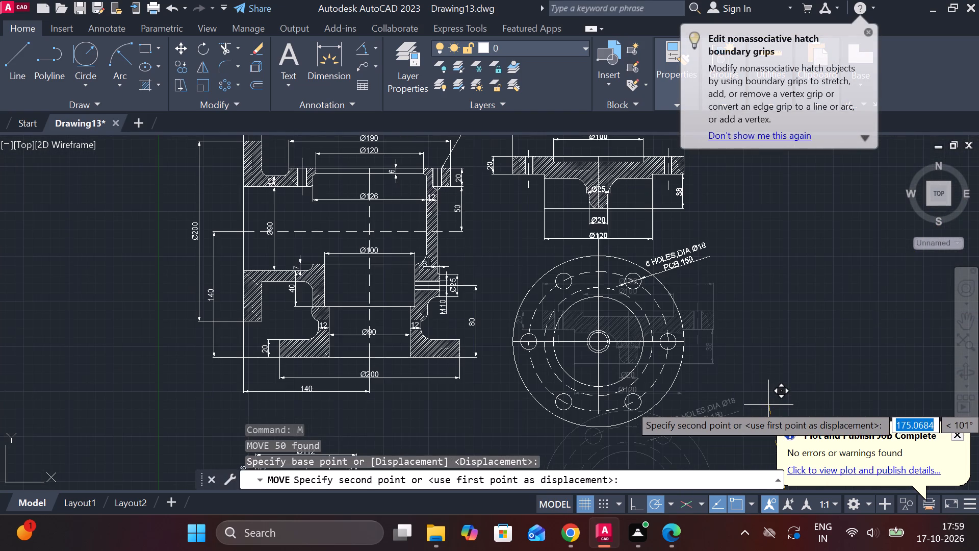
scroll(768, 405, "down", 1)
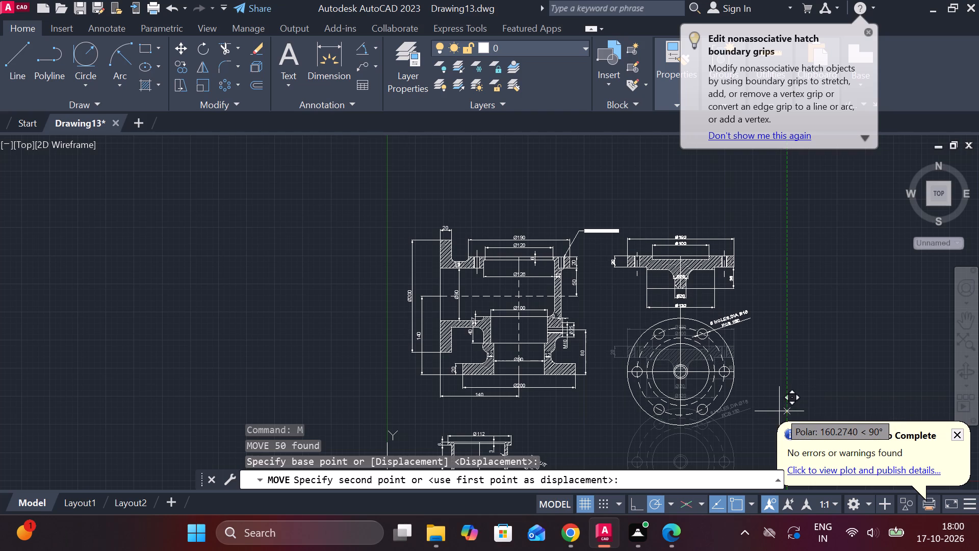
left_click(779, 411)
Change the vertical centre line in the lower part of the domed valve drawing to the DASHED linetype.
middle_click_drag(786, 406, 579, 313)
scroll(594, 345, "down", 1)
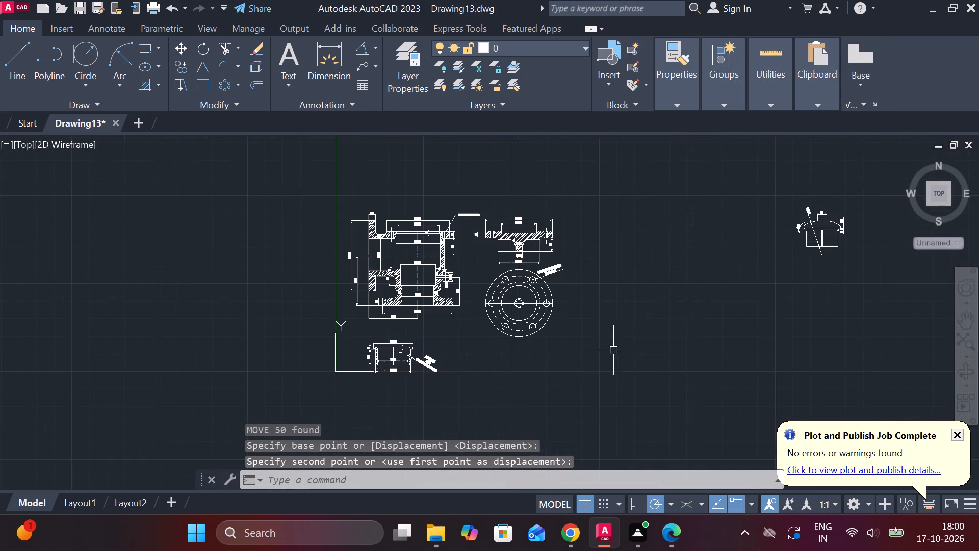
middle_click_drag(689, 309, 534, 383)
scroll(680, 310, "up", 1)
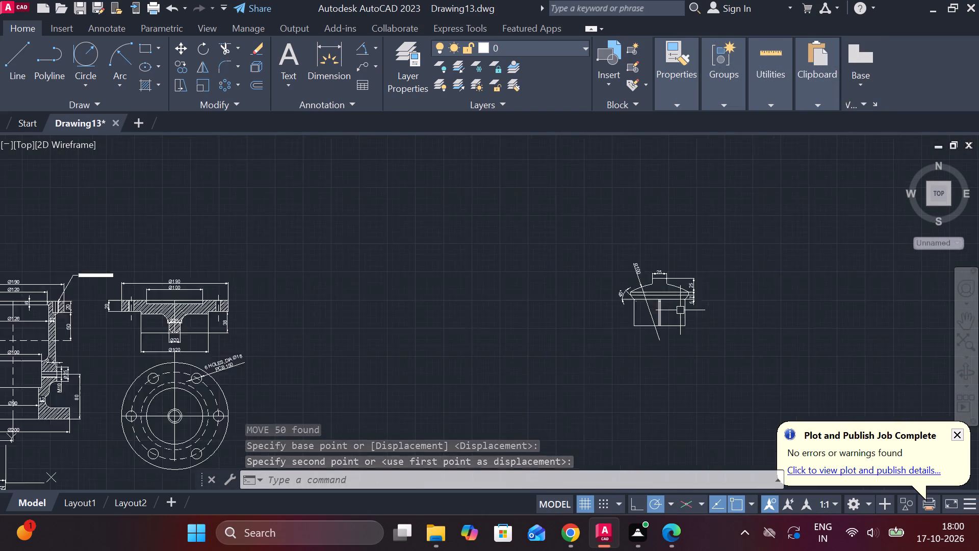
scroll(680, 310, "up", 3)
scroll(636, 294, "up", 1)
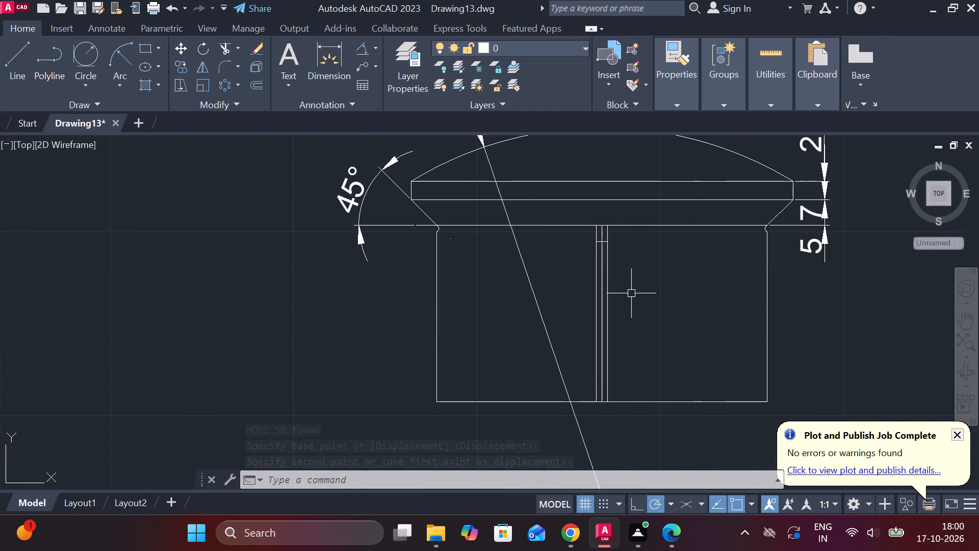
middle_click_drag(669, 299, 639, 299)
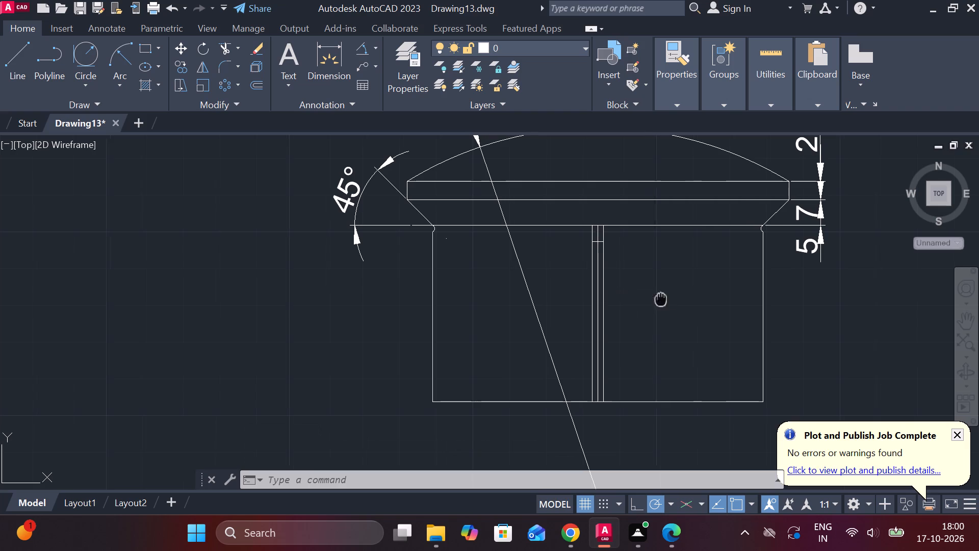
middle_click_drag(639, 299, 617, 298)
scroll(550, 297, "up", 2)
left_click(551, 294)
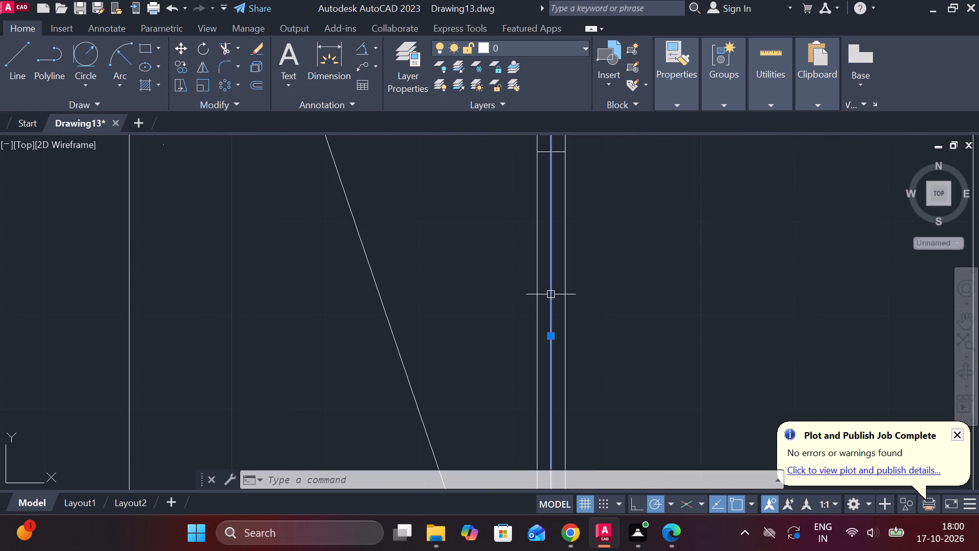
scroll(556, 294, "down", 3)
left_click(689, 113)
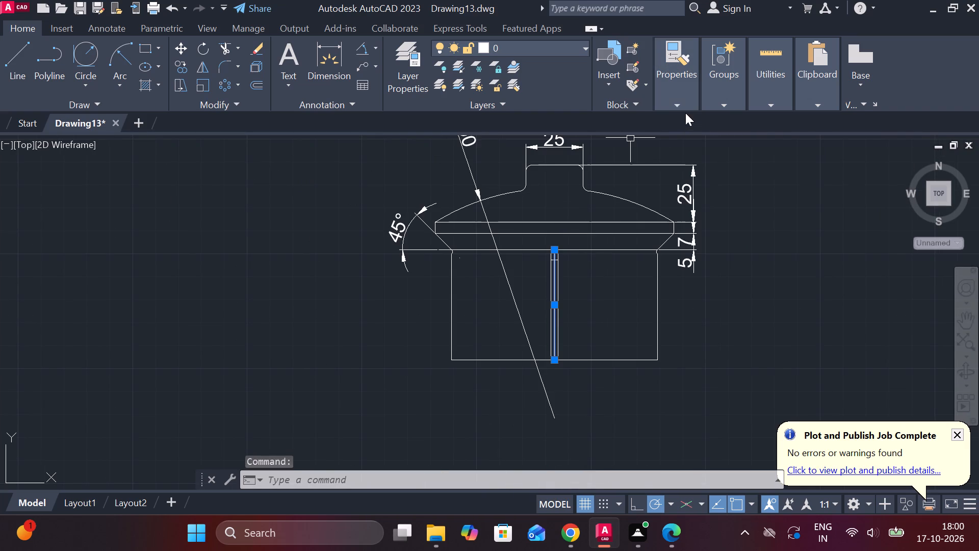
left_click(685, 113)
double_click(682, 101)
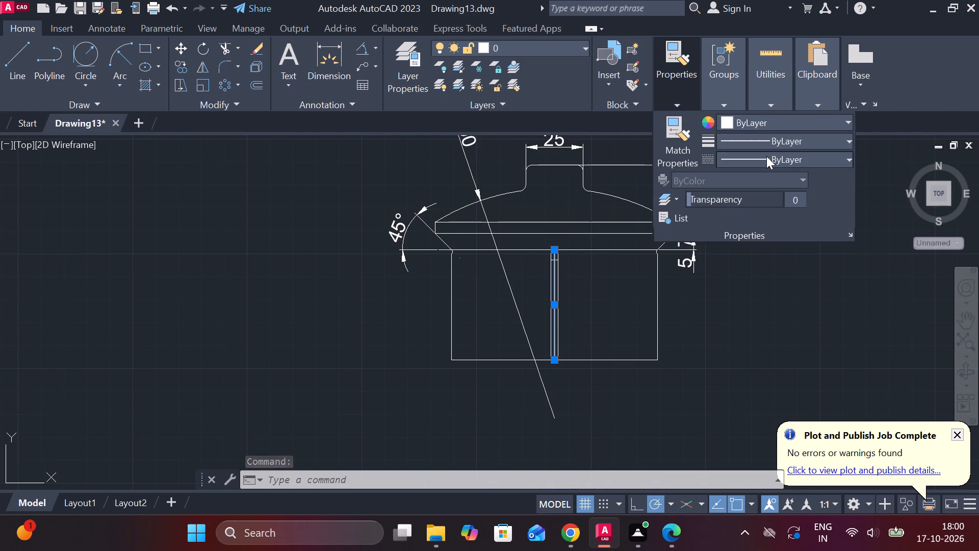
left_click(766, 156)
left_click(737, 237)
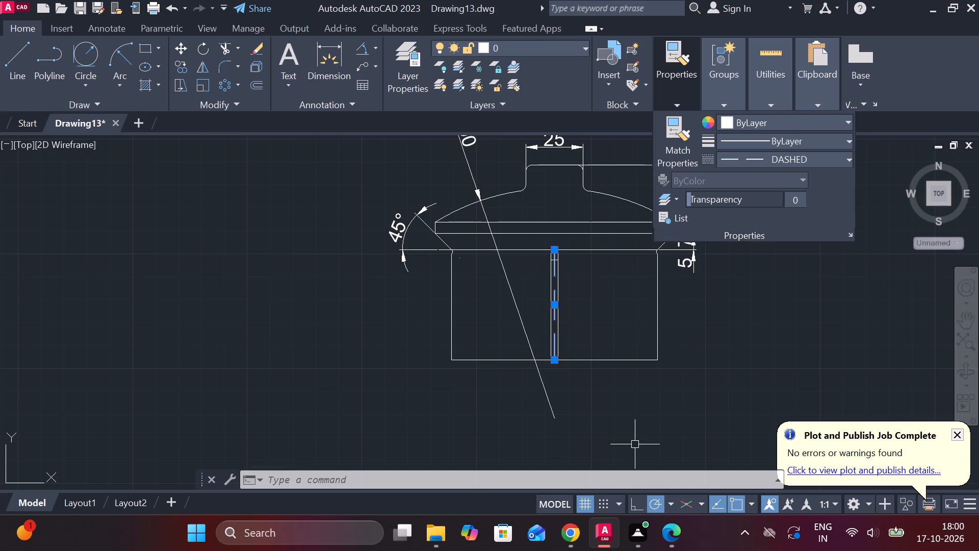
key("Escape")
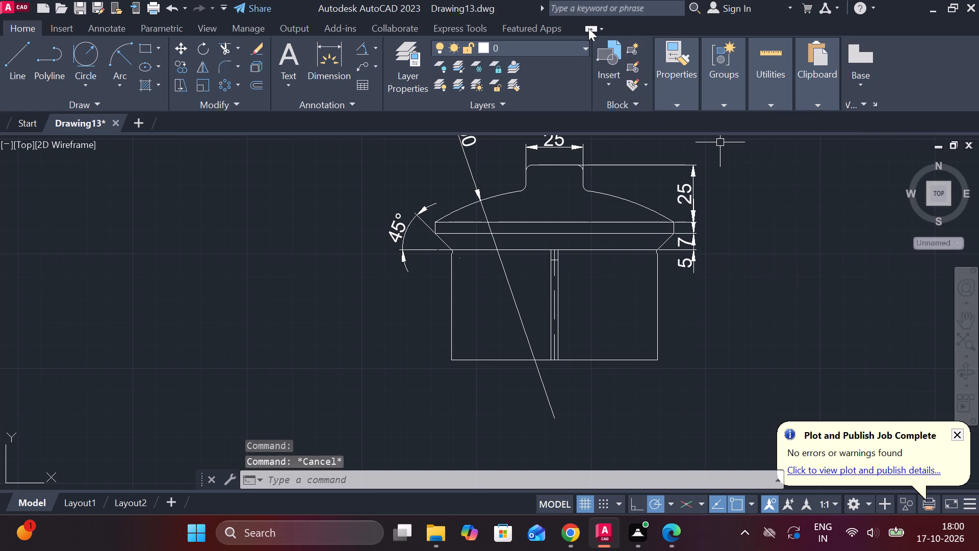
Add a linear dimension across the full bottom width of the domed valve, placed just below its base.
left_click(376, 47)
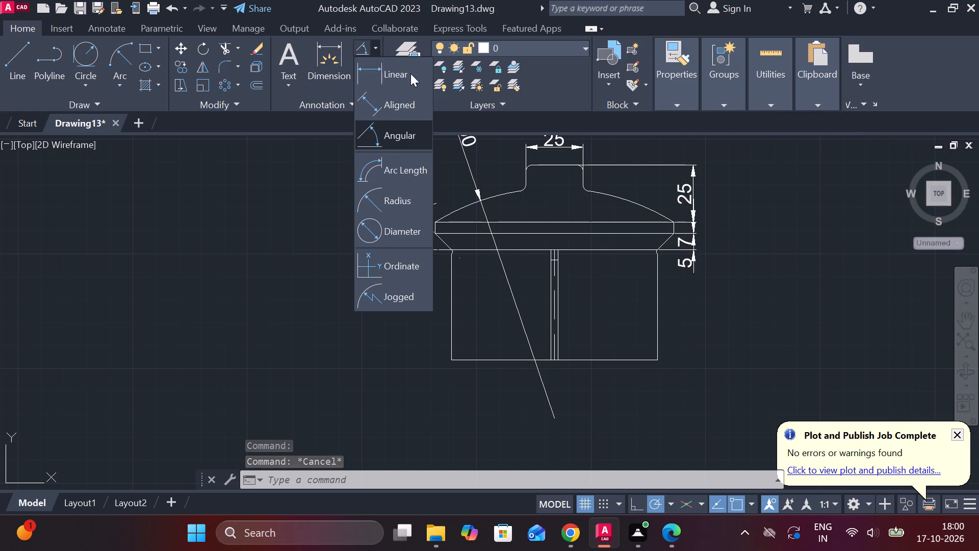
left_click(402, 68)
left_click(456, 355)
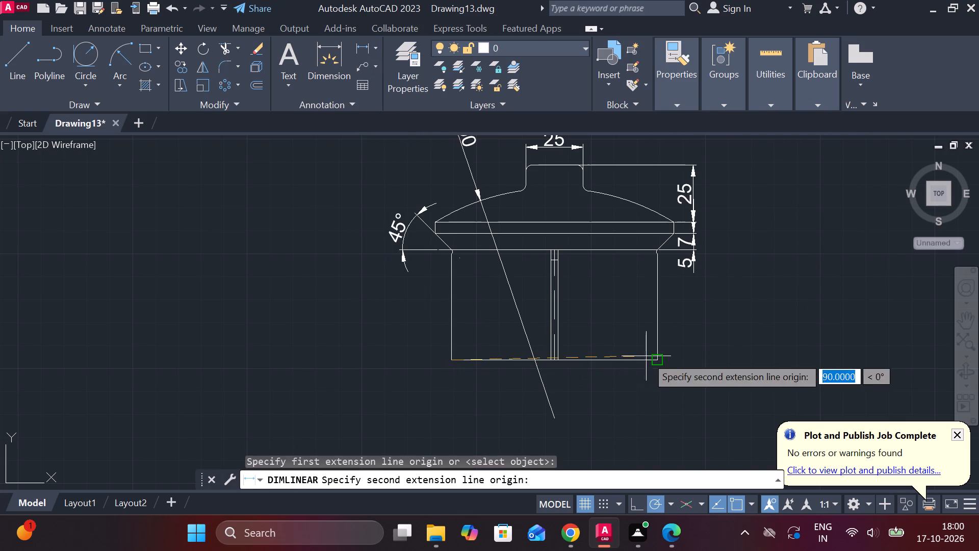
left_click(649, 358)
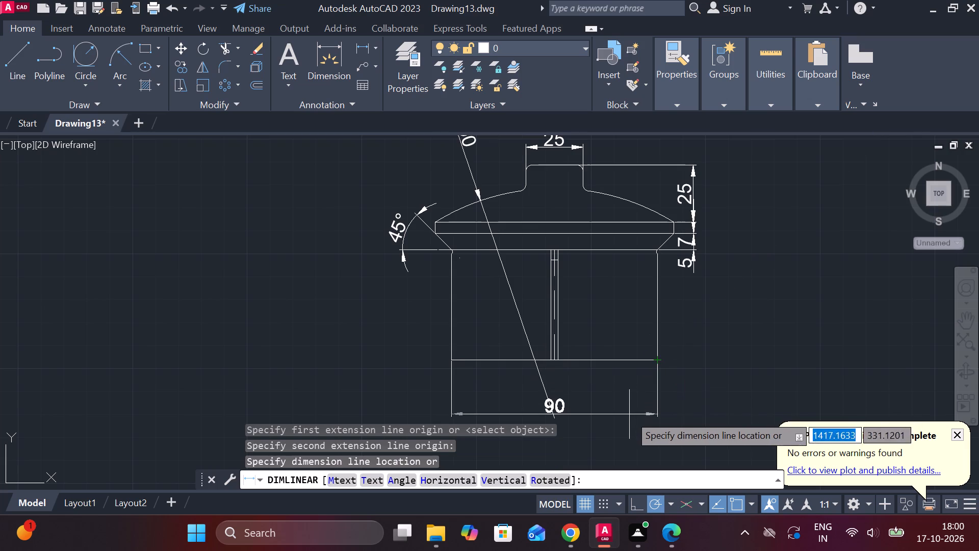
middle_click(614, 418)
middle_click_drag(606, 446, 611, 349)
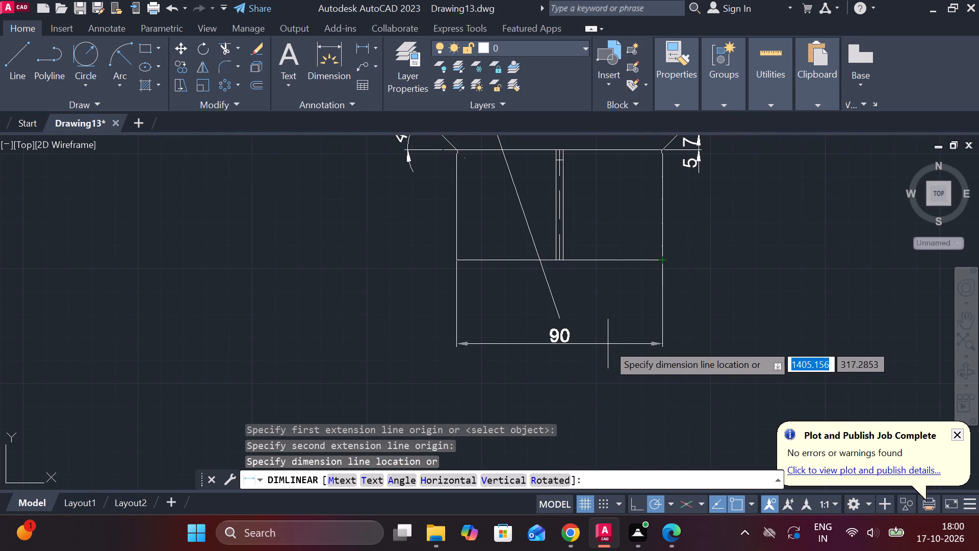
left_click(607, 288)
Add the diameter symbol in front of the 90 dimension below the domed valve so it reads Ø90.
scroll(576, 272, "up", 1)
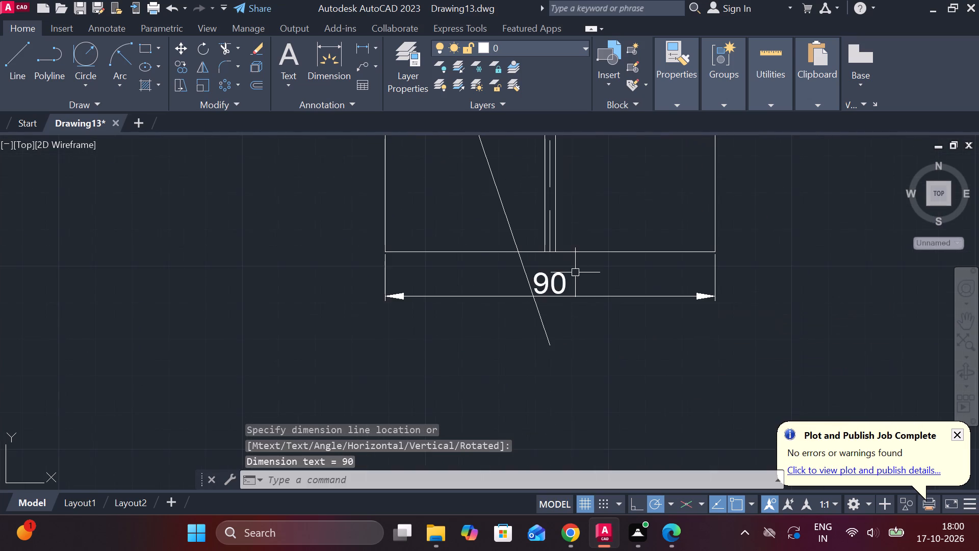
double_click(543, 288)
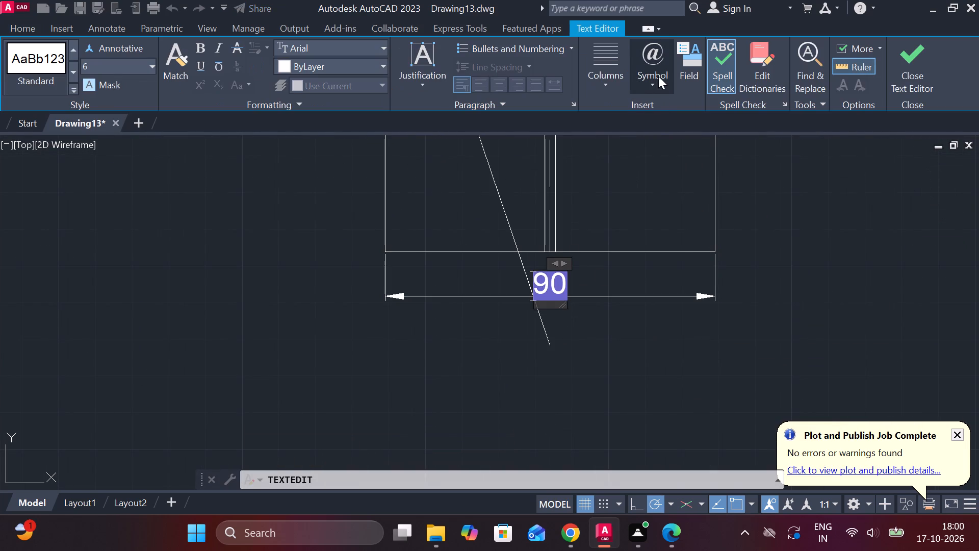
left_click(655, 80)
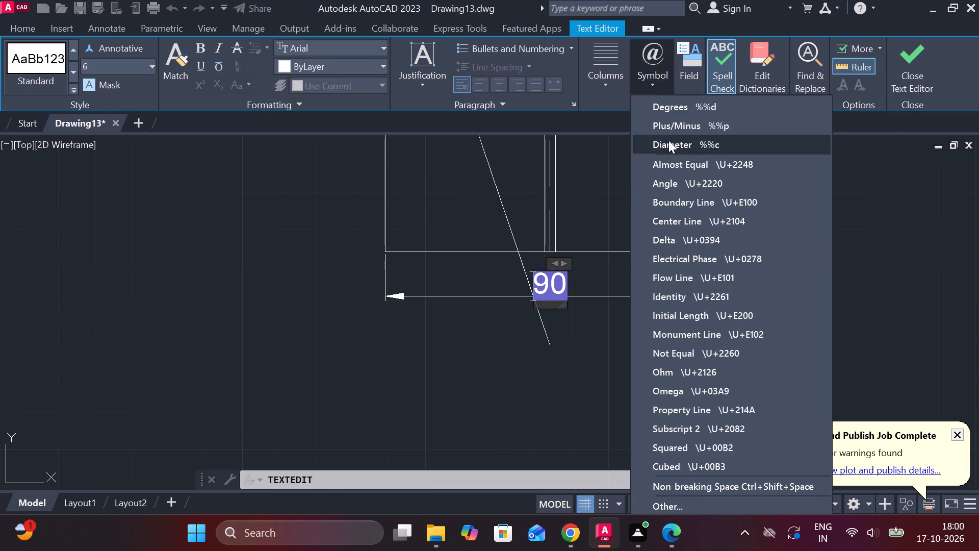
left_click(668, 140)
left_click(903, 66)
scroll(727, 216, "down", 1)
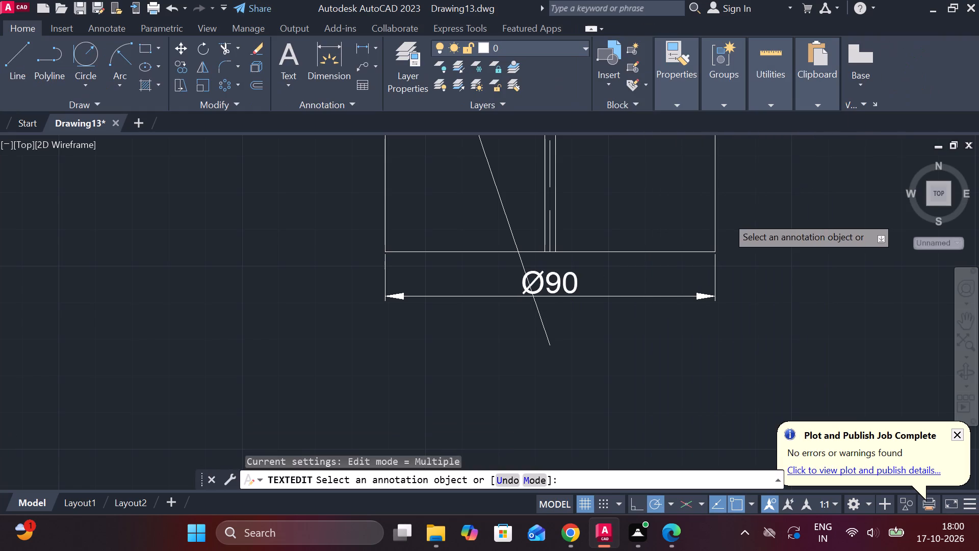
middle_click_drag(731, 220, 725, 281)
middle_click_drag(576, 266, 576, 314)
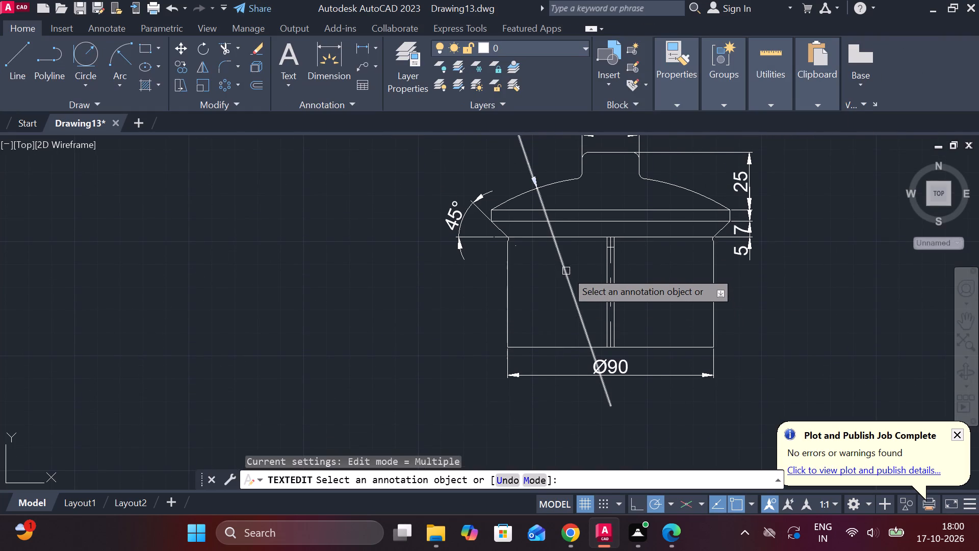
left_click(566, 271)
key("Escape")
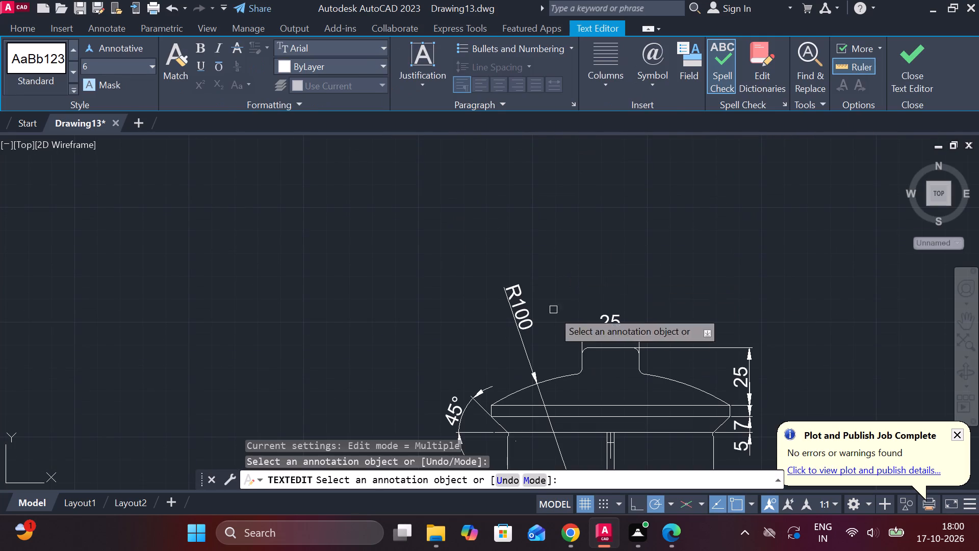
key("Escape")
Erase the R100 radius dimension whose long line crosses the domed valve.
left_click(528, 307)
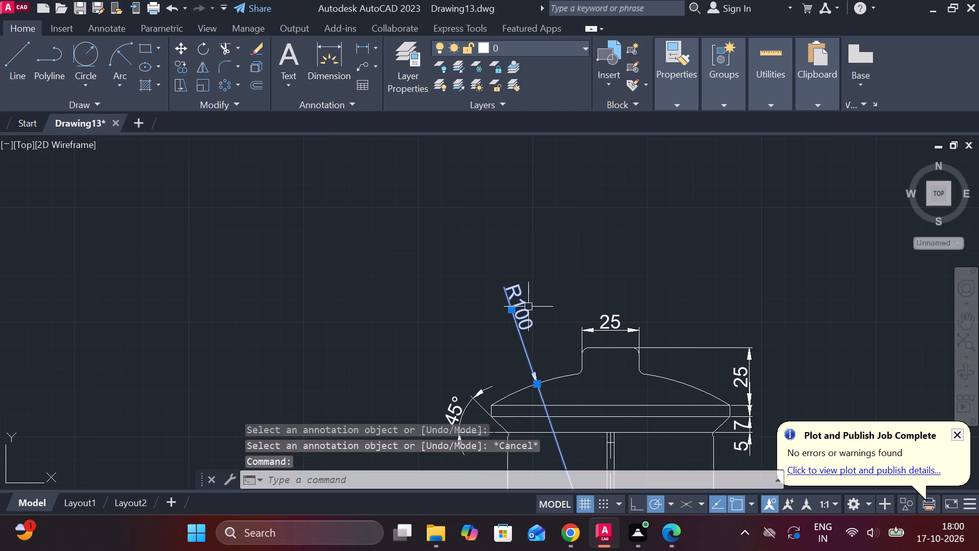
type("E")
key("space")
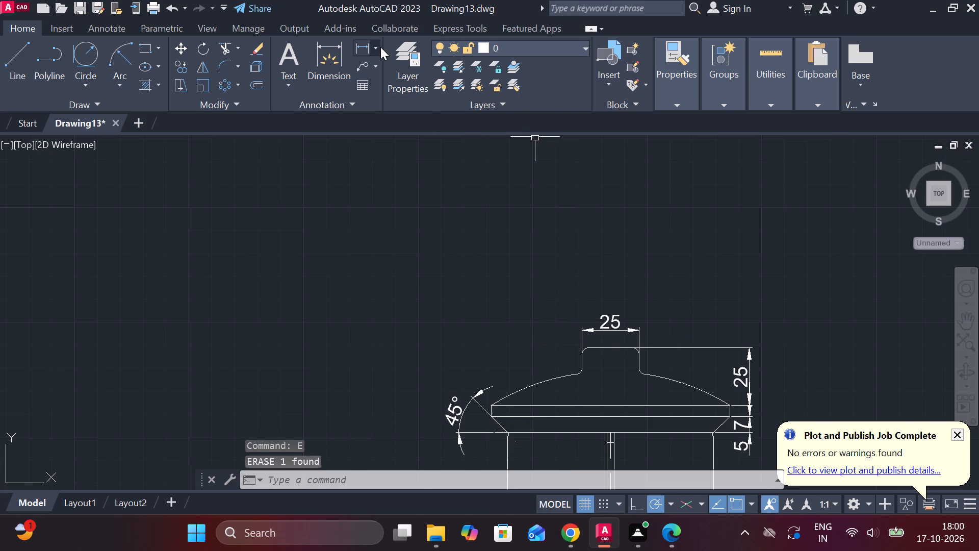
Add a radius dimension to the dome's left arc, placing its text inside the lower body beside the centre line.
left_click(380, 47)
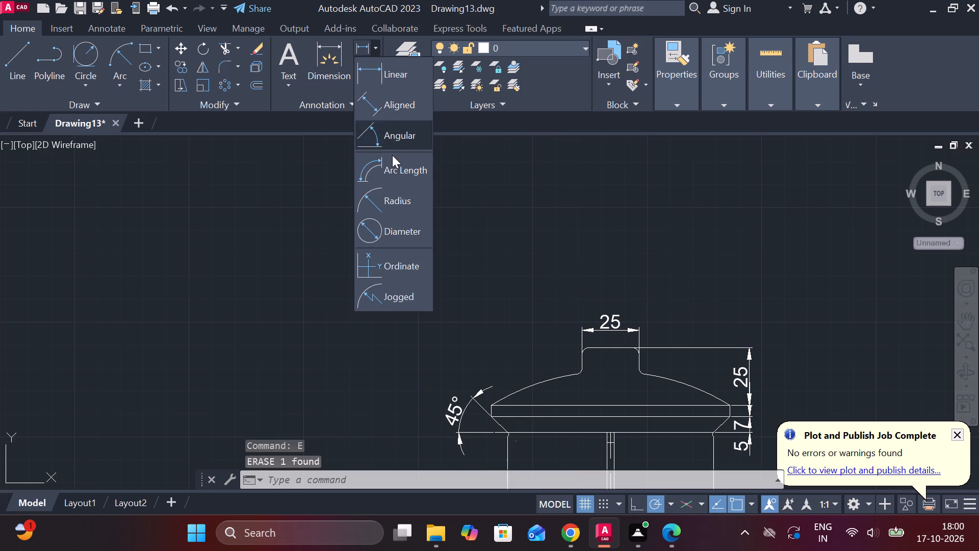
left_click(384, 201)
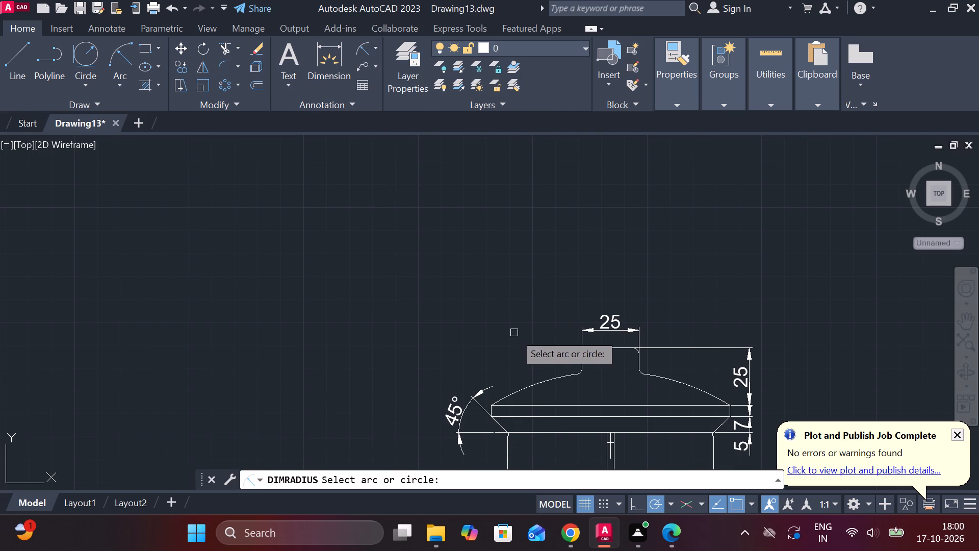
left_click(539, 379)
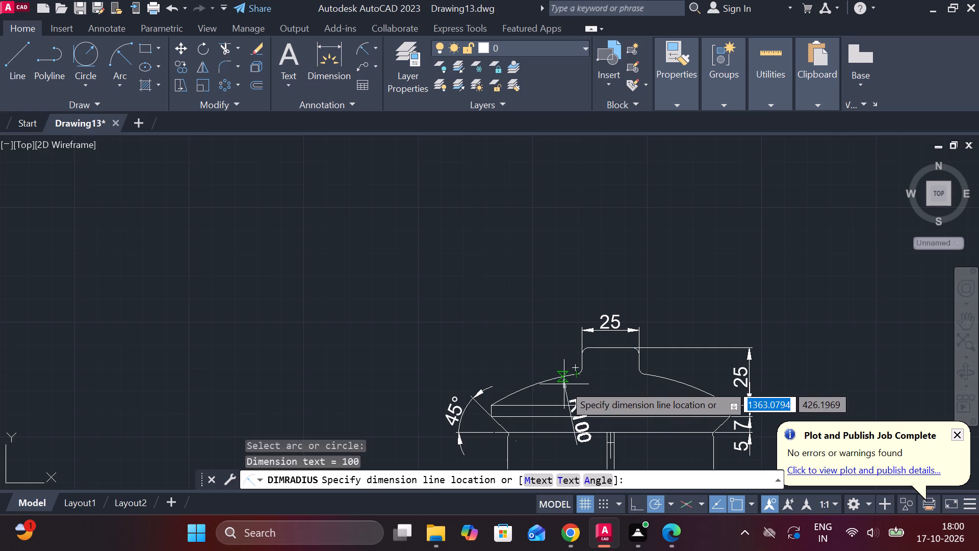
middle_click_drag(562, 384, 552, 299)
scroll(562, 384, "down", 1)
scroll(549, 302, "up", 2)
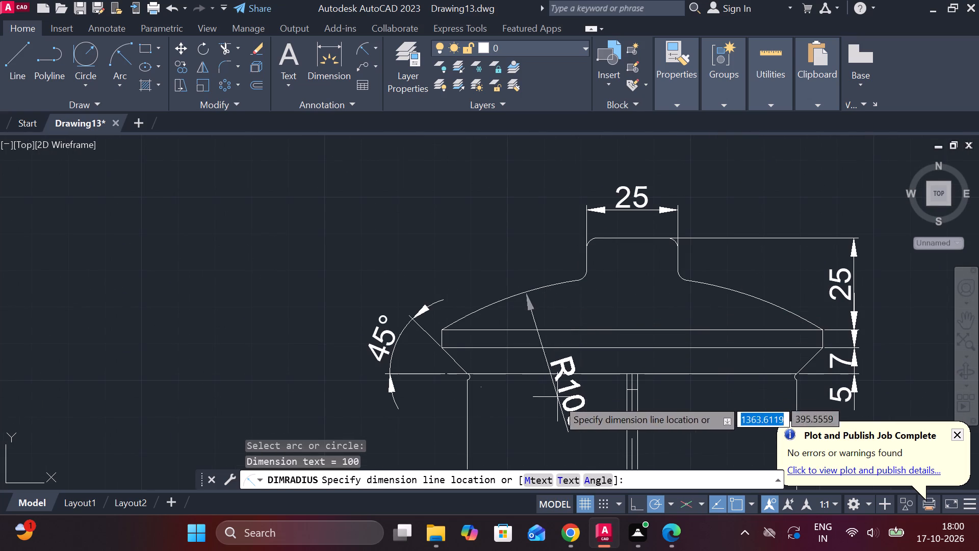
left_click(551, 425)
Add a vertical linear dimension for the height of the cylindrical lower body, in line with the 7 and 5 dimensions.
middle_click_drag(548, 371, 508, 169)
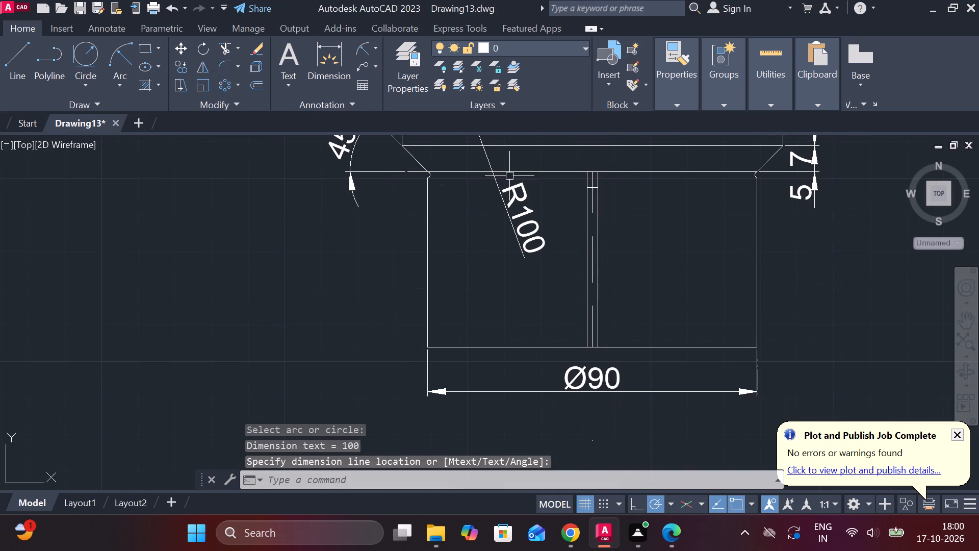
middle_click_drag(640, 246, 601, 254)
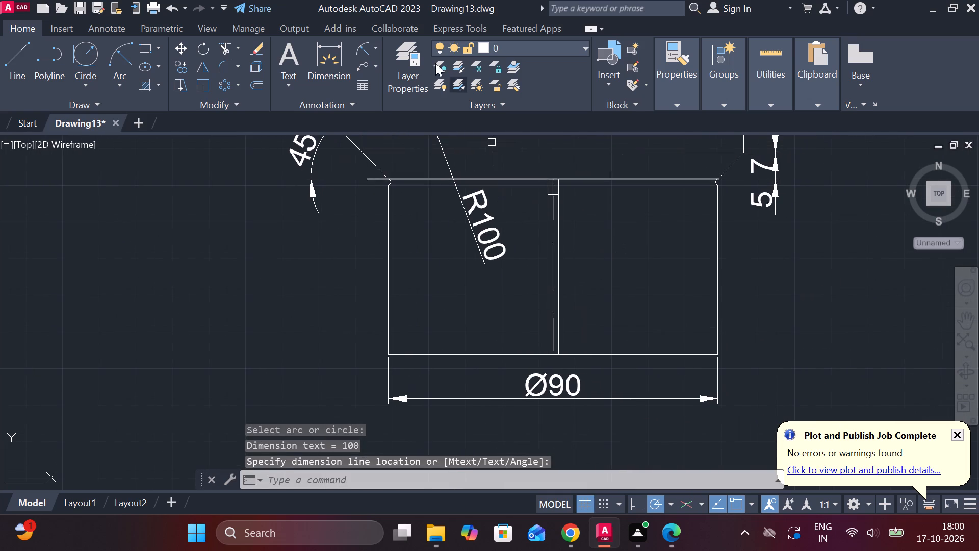
left_click(379, 46)
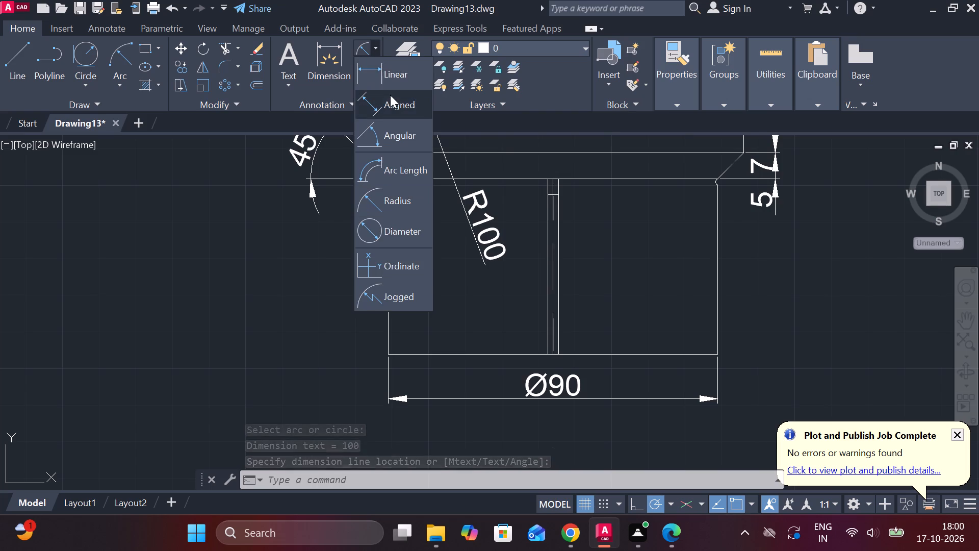
left_click(389, 80)
middle_click_drag(739, 208, 643, 242)
scroll(630, 216, "up", 2)
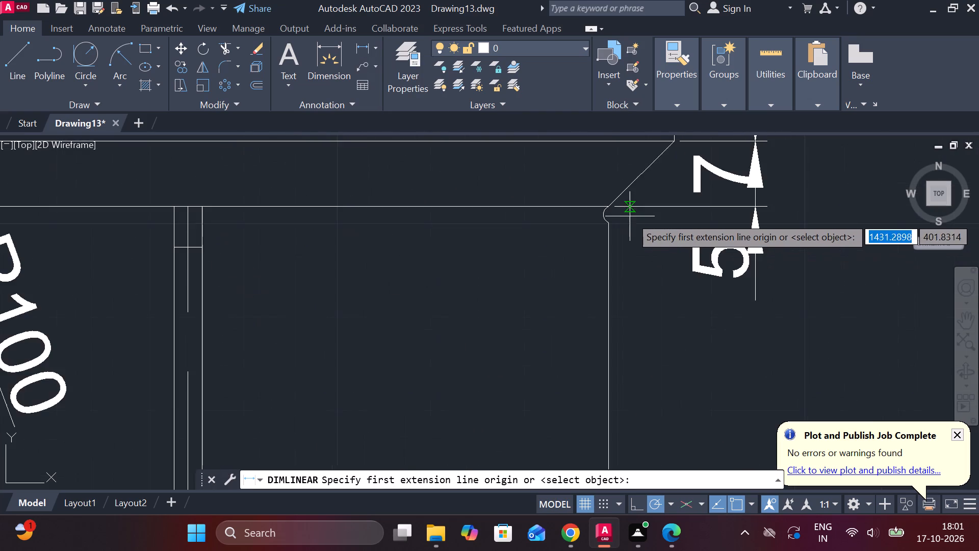
scroll(658, 166, "down", 3)
left_click(644, 286)
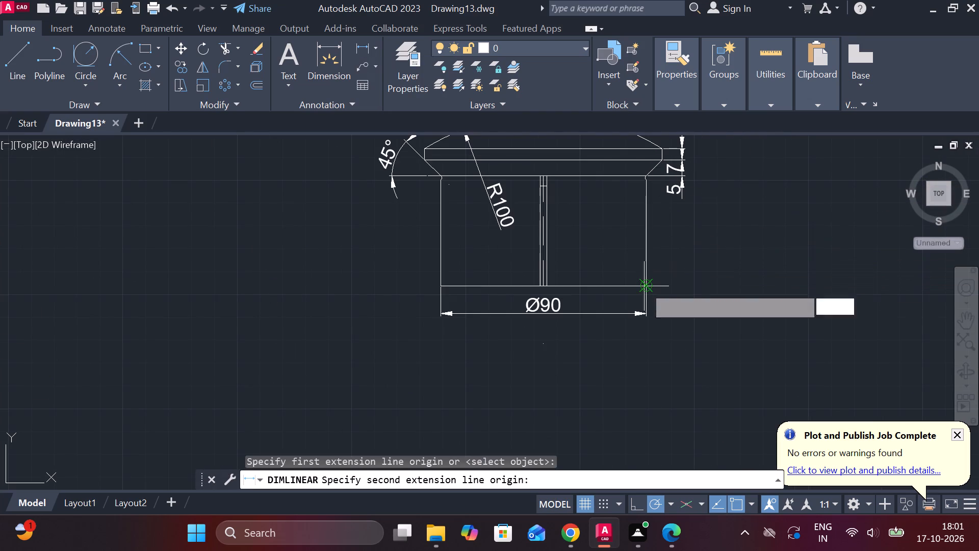
middle_click(650, 201)
scroll(650, 201, "up", 2)
middle_click_drag(651, 201, 626, 254)
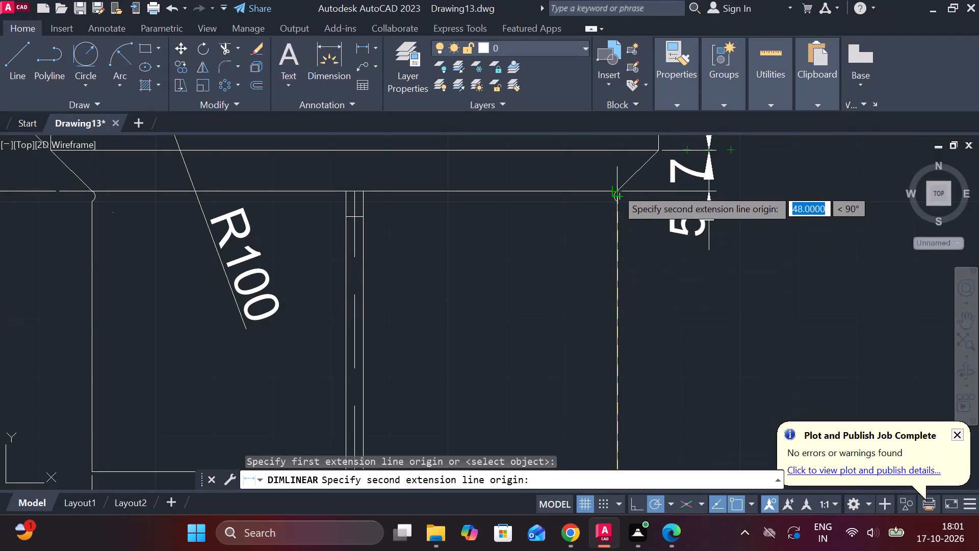
left_click(616, 188)
left_click(708, 196)
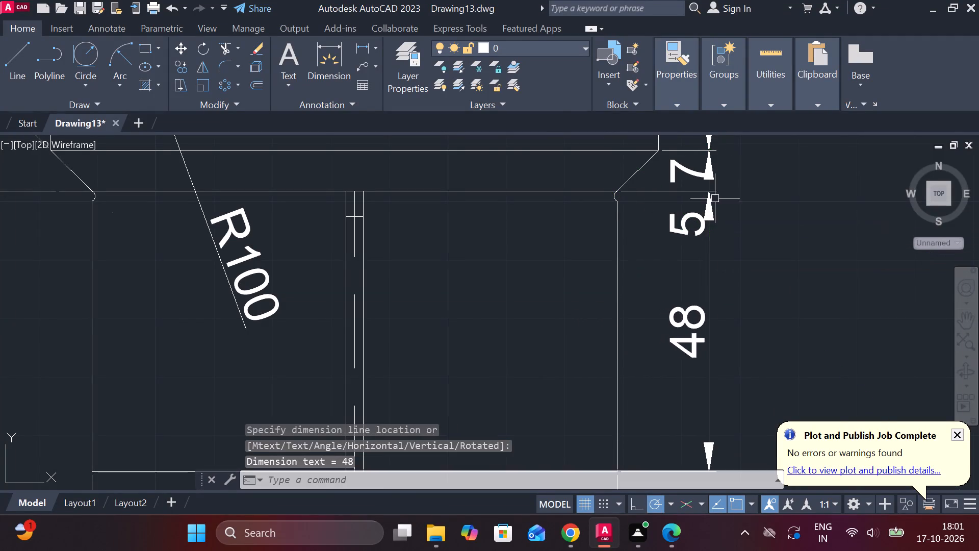
Shift the 48 height dimension farther outward from the valve, clear of the 5 dimension.
scroll(716, 206, "down", 3)
scroll(733, 237, "up", 2)
middle_click_drag(731, 239, 686, 354)
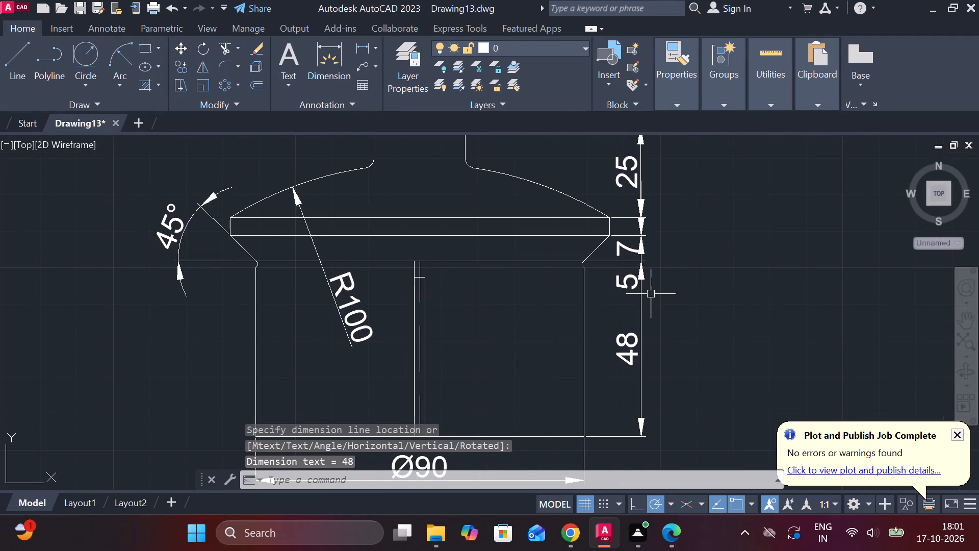
left_click(641, 323)
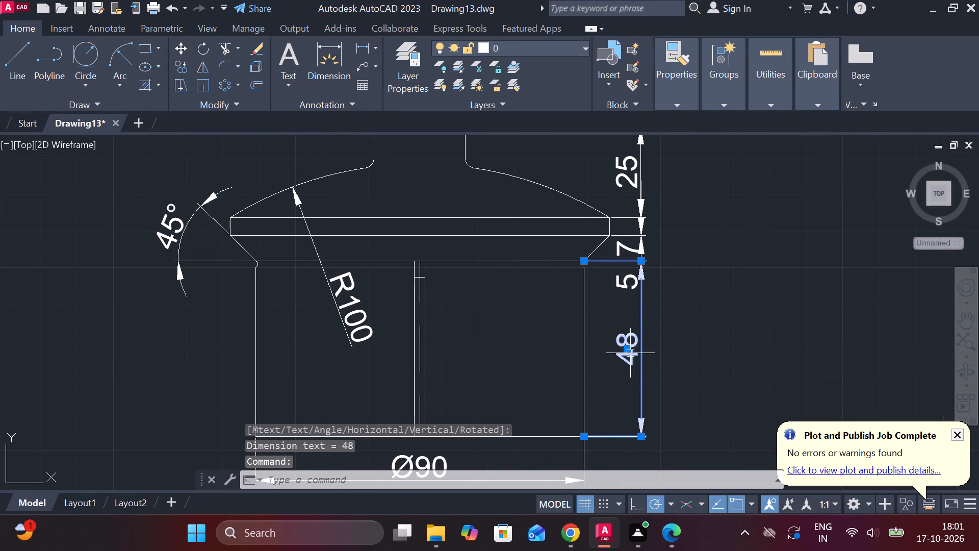
left_click(630, 352)
left_click(673, 351)
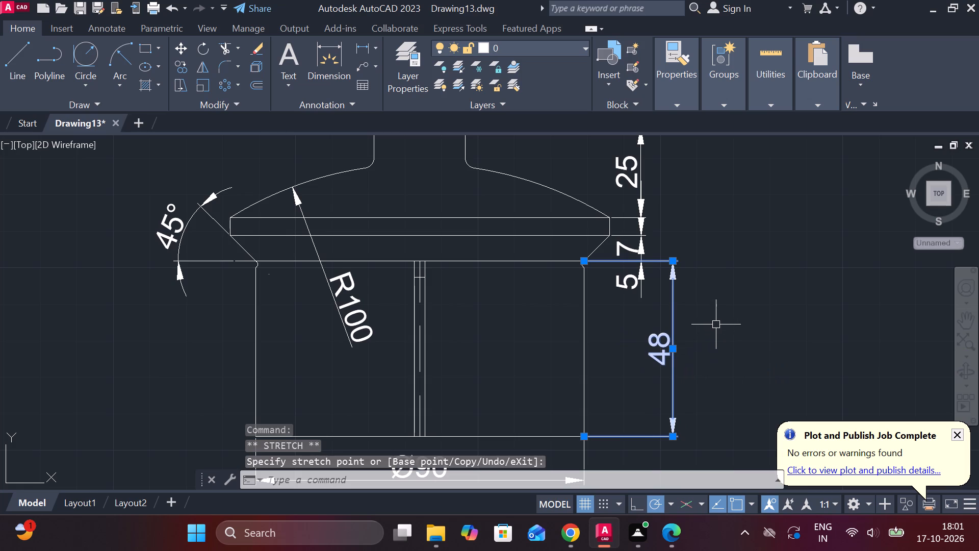
key("Escape")
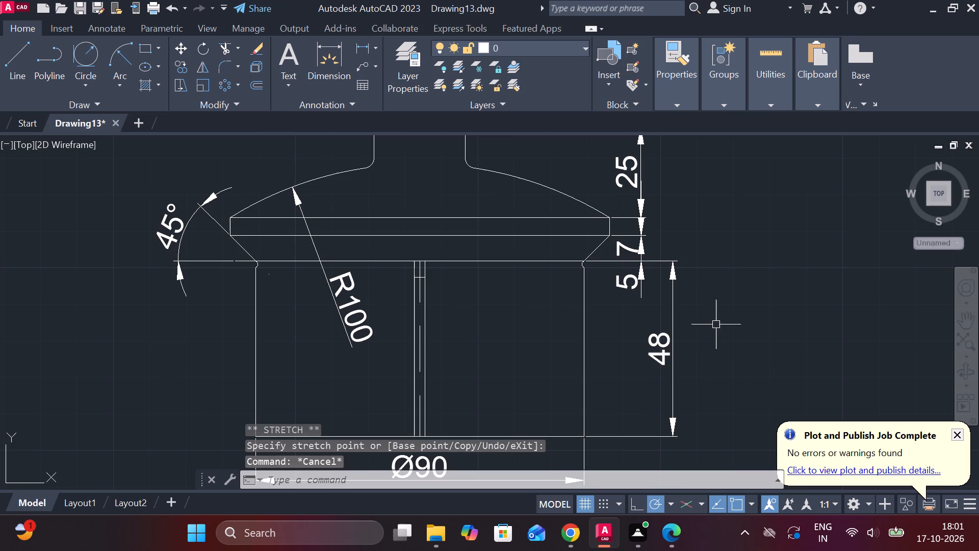
Move the whole dimensioned domed valve drawing below the circular flange view, to the lower right of the Ø112 bush drawing.
scroll(716, 324, "down", 2)
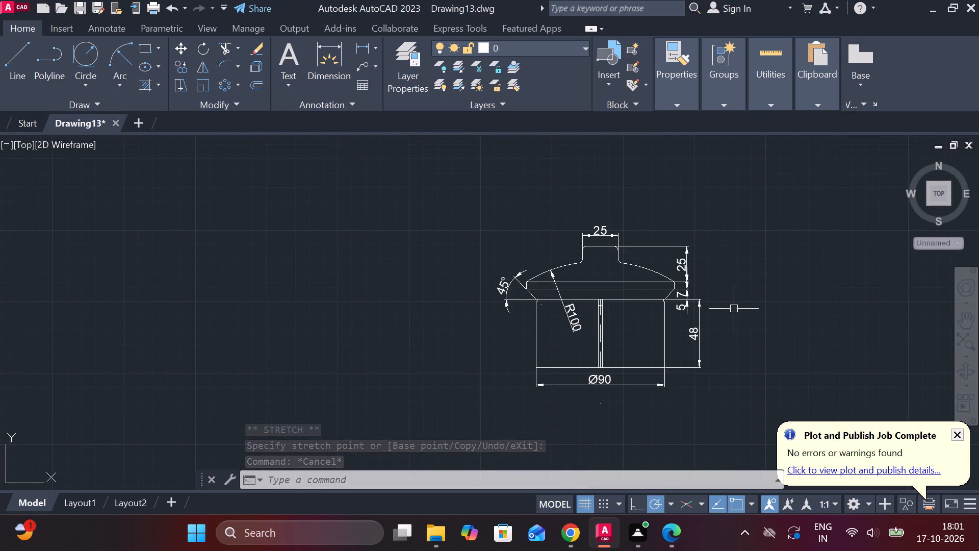
middle_click_drag(731, 309, 712, 283)
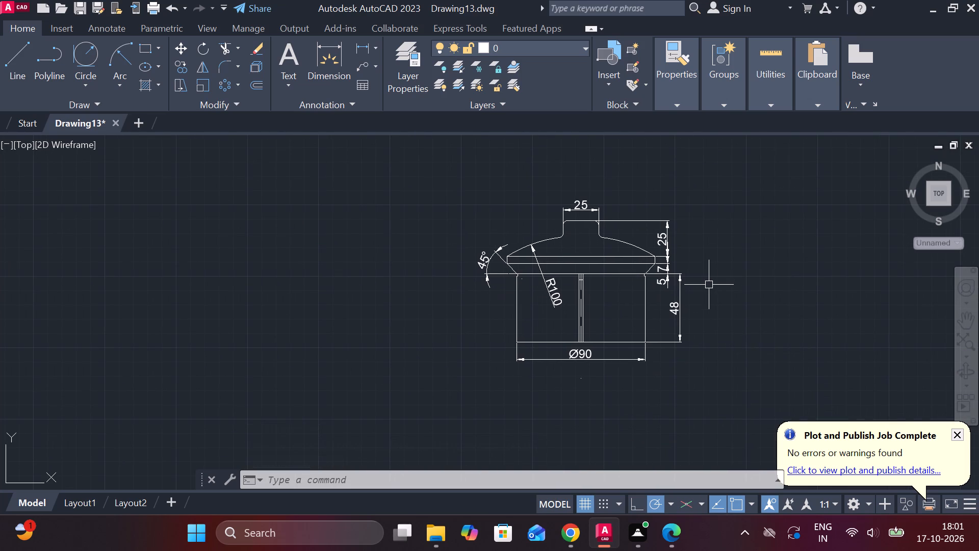
left_click(425, 168)
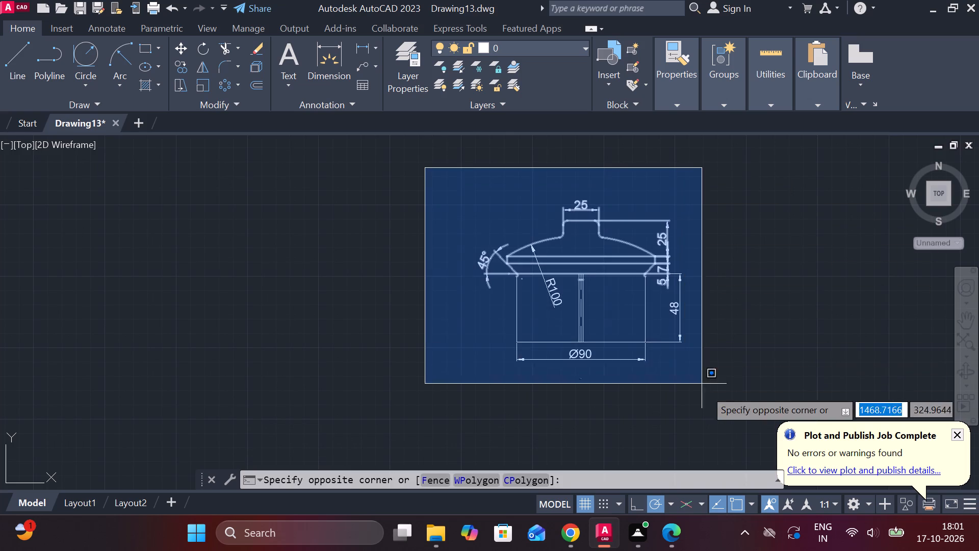
left_click(705, 404)
key("m")
key("Return")
scroll(742, 348, "down", 1)
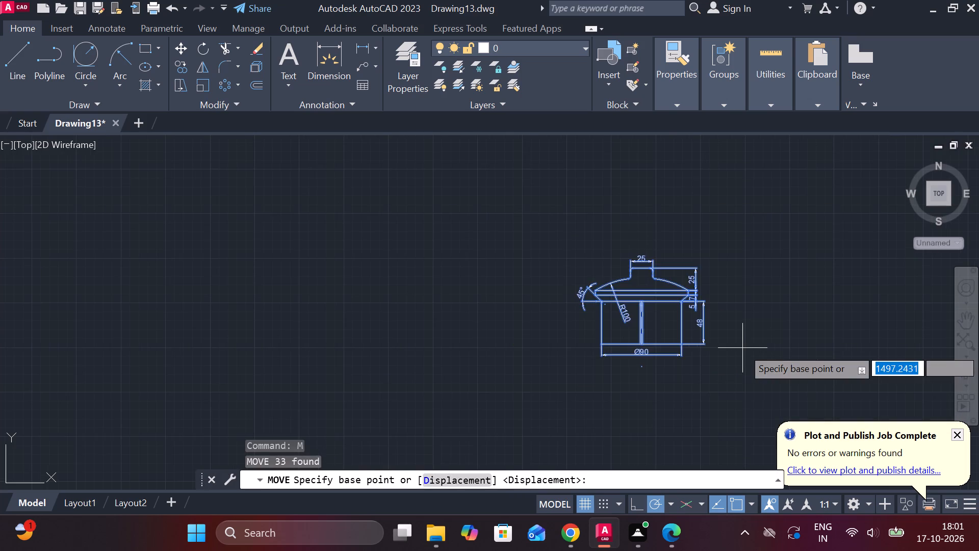
left_click(742, 348)
scroll(685, 345, "down", 2)
middle_click_drag(613, 324, 655, 164)
scroll(422, 309, "up", 2)
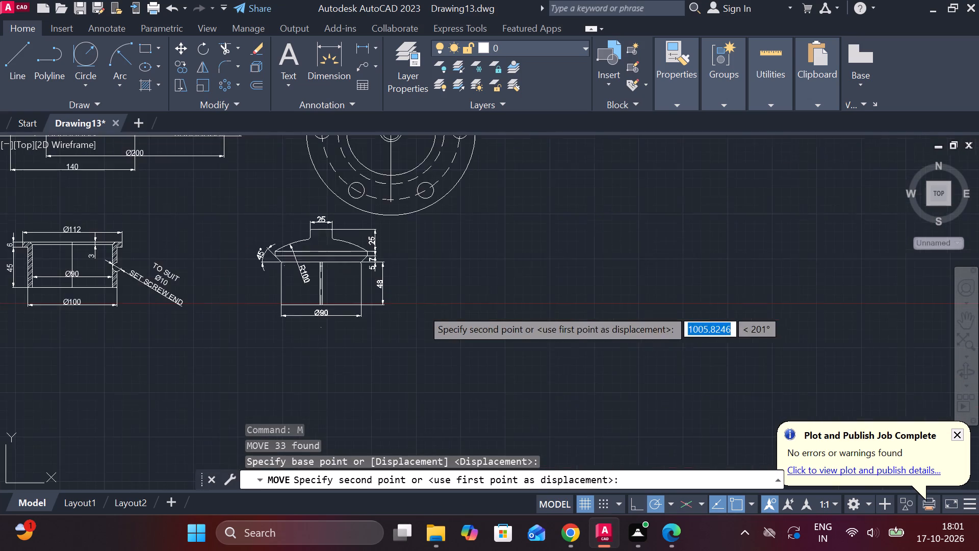
middle_click_drag(459, 315, 596, 324)
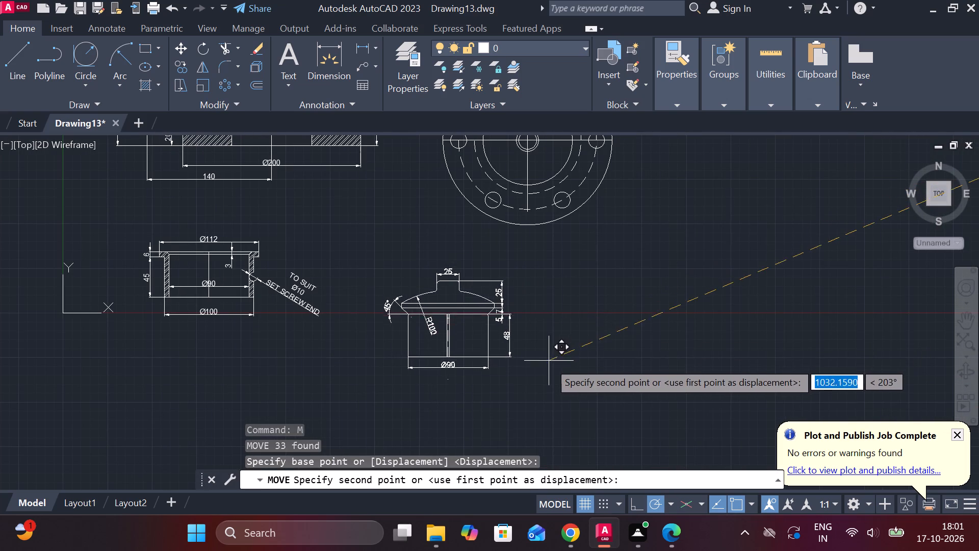
middle_click_drag(548, 365, 657, 296)
left_click(629, 341)
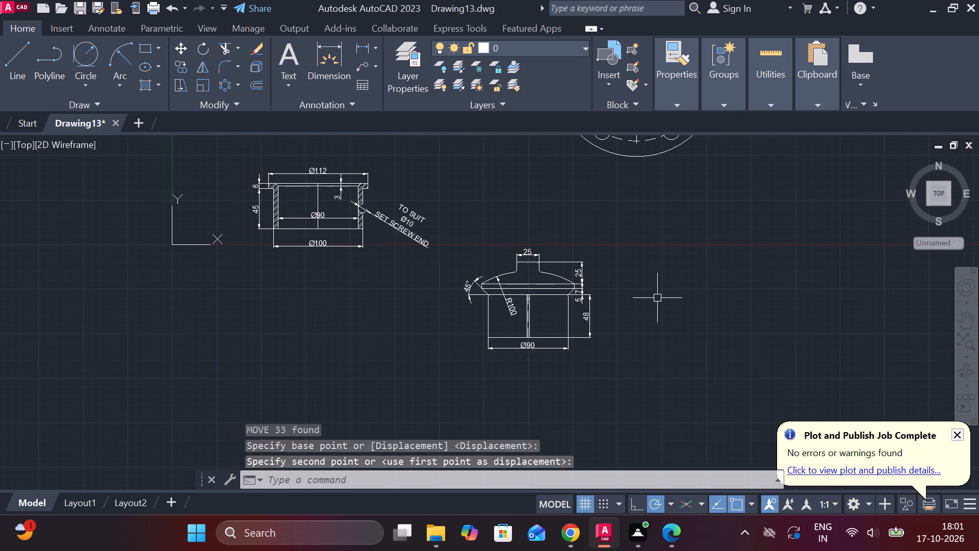
Draw a closed upright rectangle 10 wide and 28 high with lines in the empty area to the lower right of the flange view.
middle_click_drag(705, 243, 549, 363)
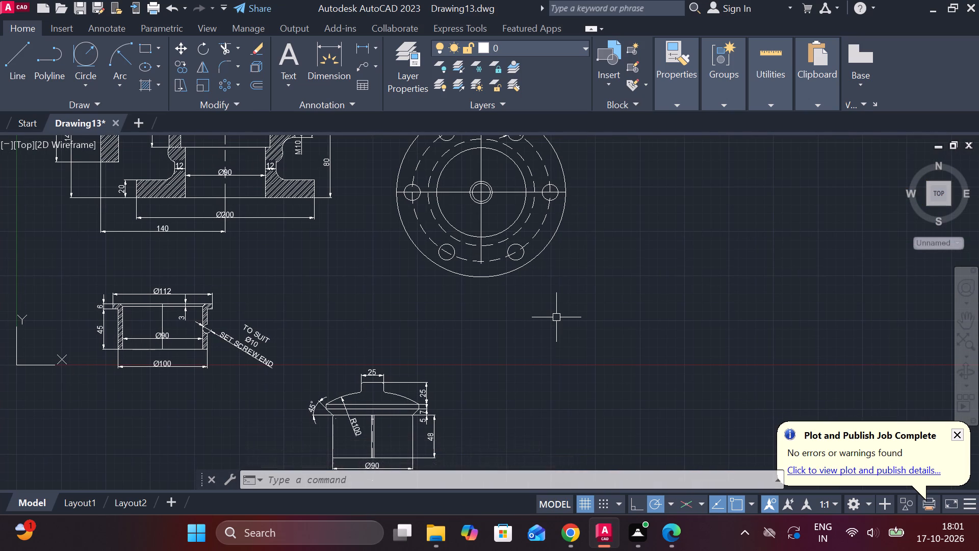
middle_click_drag(553, 317, 532, 316)
middle_click_drag(574, 311, 470, 330)
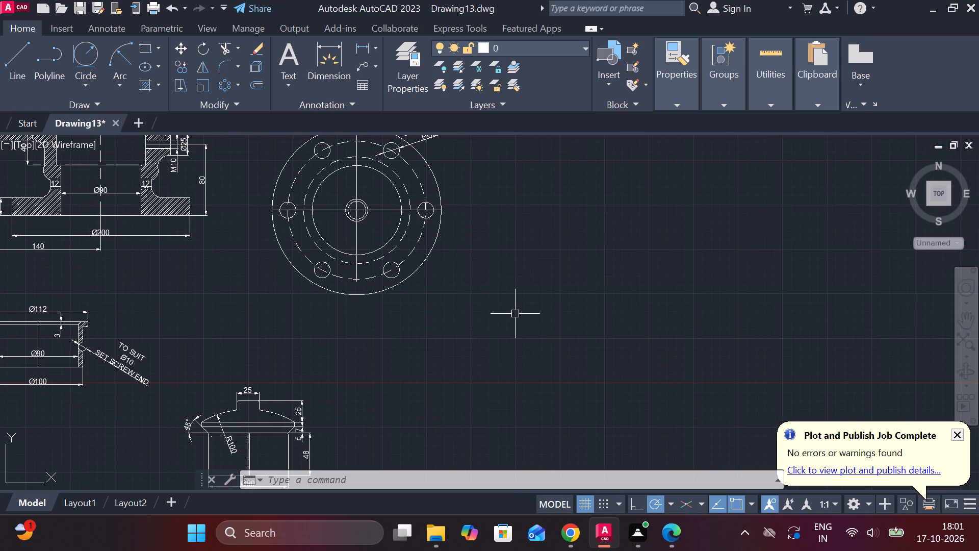
scroll(499, 322, "up", 1)
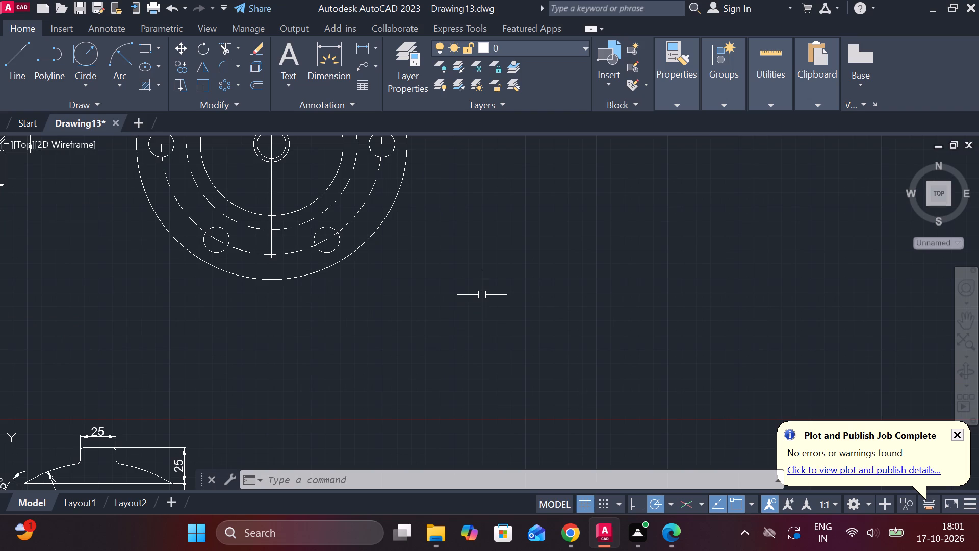
key("l")
key("Return")
left_click(482, 295)
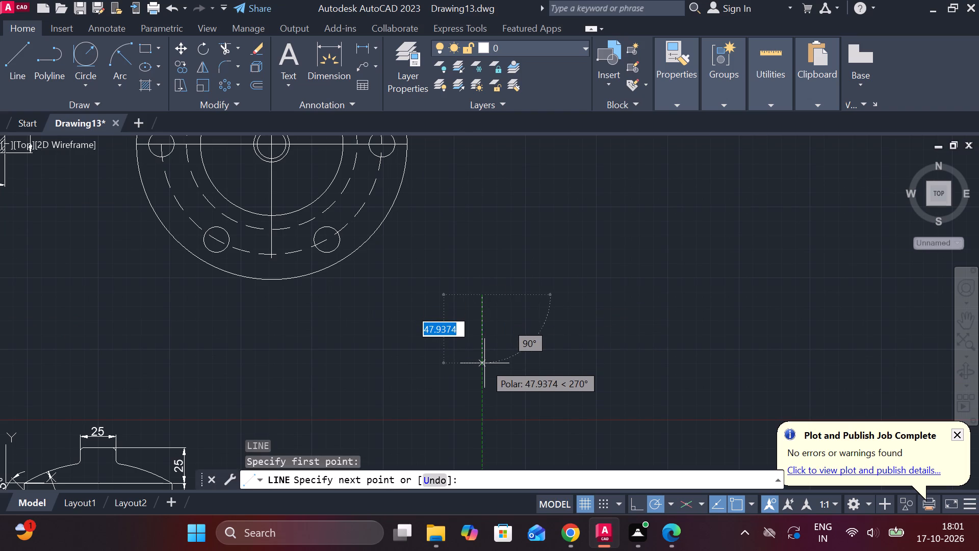
type("28")
key("Return")
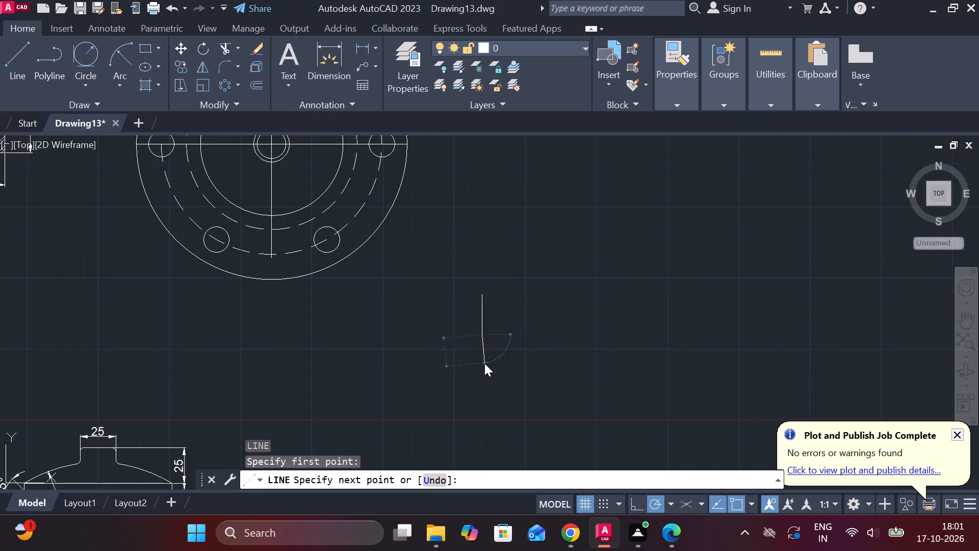
type("10")
key("Return")
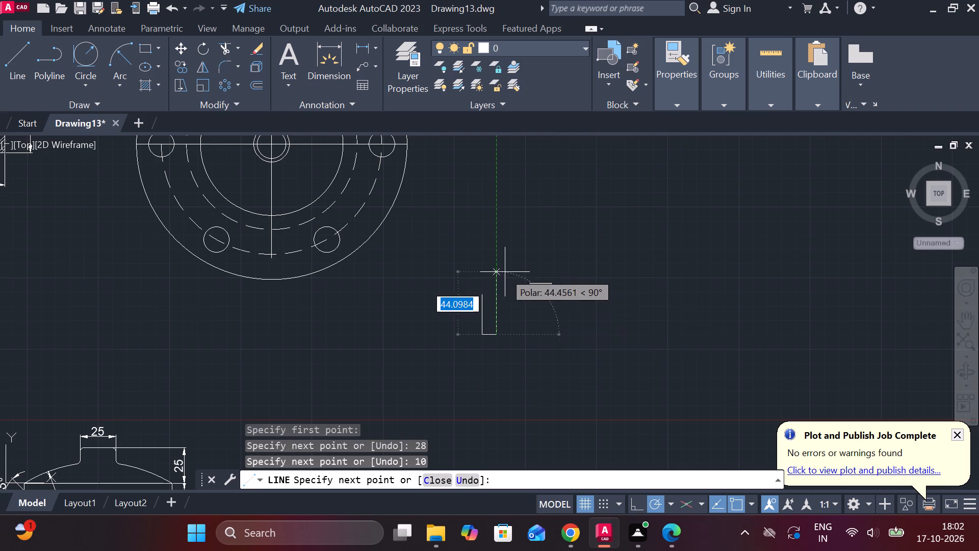
key("2")
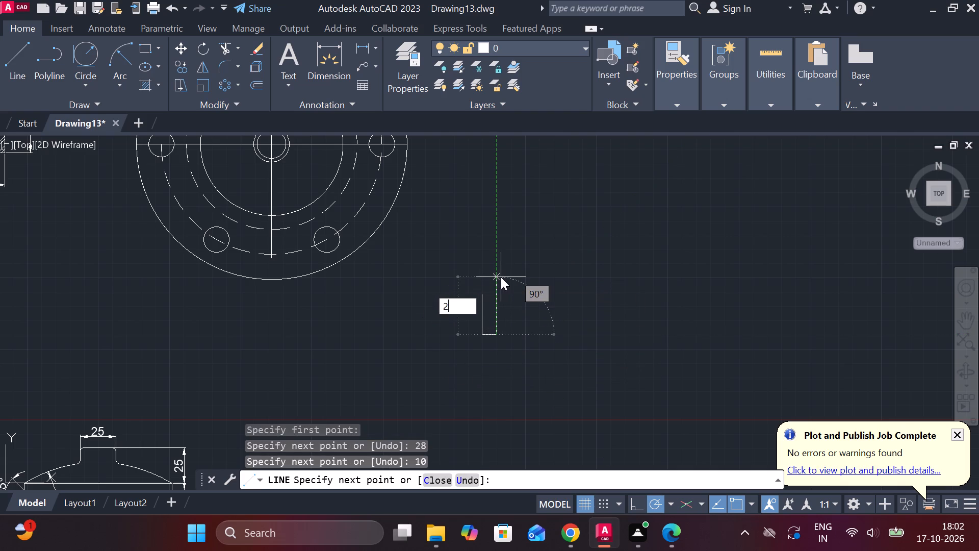
key("8")
key("Return")
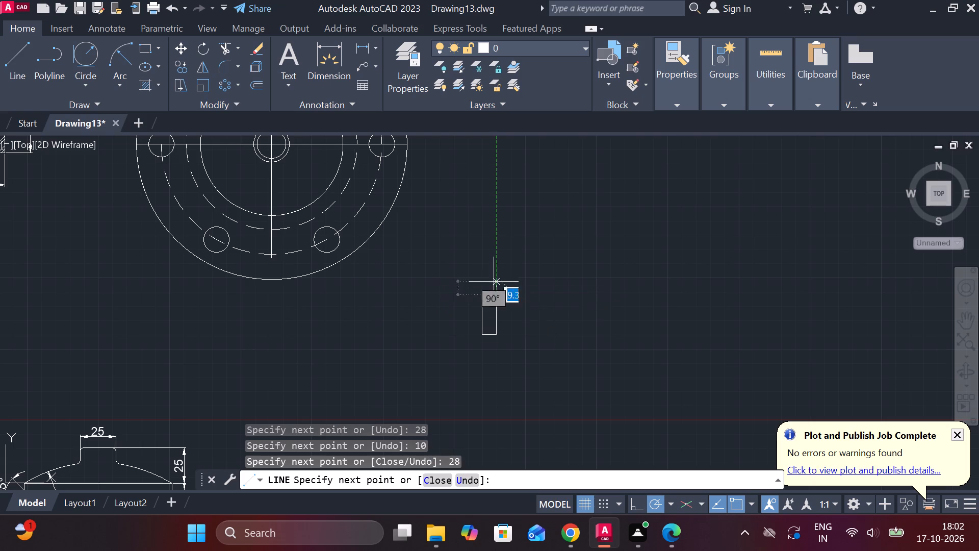
scroll(484, 292, "up", 1)
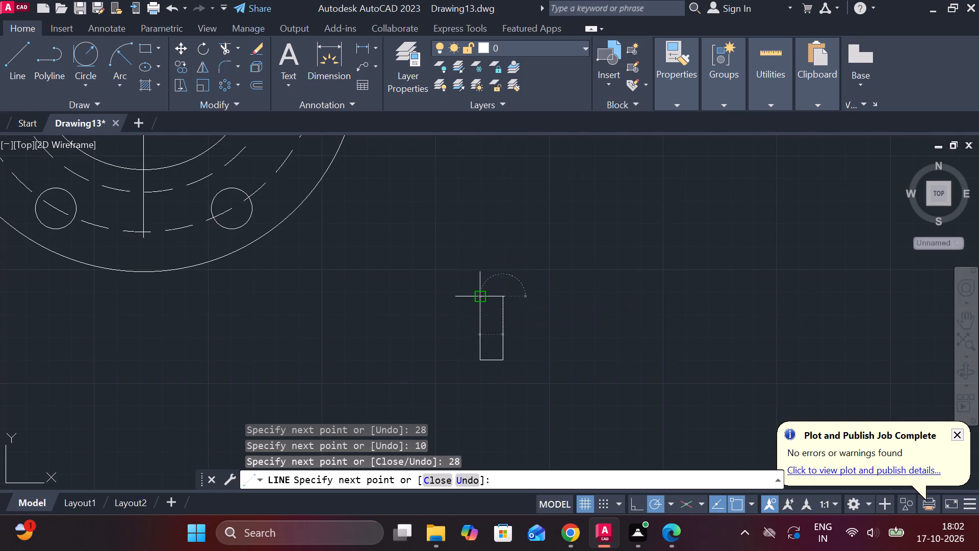
left_click(482, 294)
key("Escape")
Draw a bolt head 20 wide and 5 high with lines, centred on top of the 10 by 28 rectangle.
key("l")
key("Return")
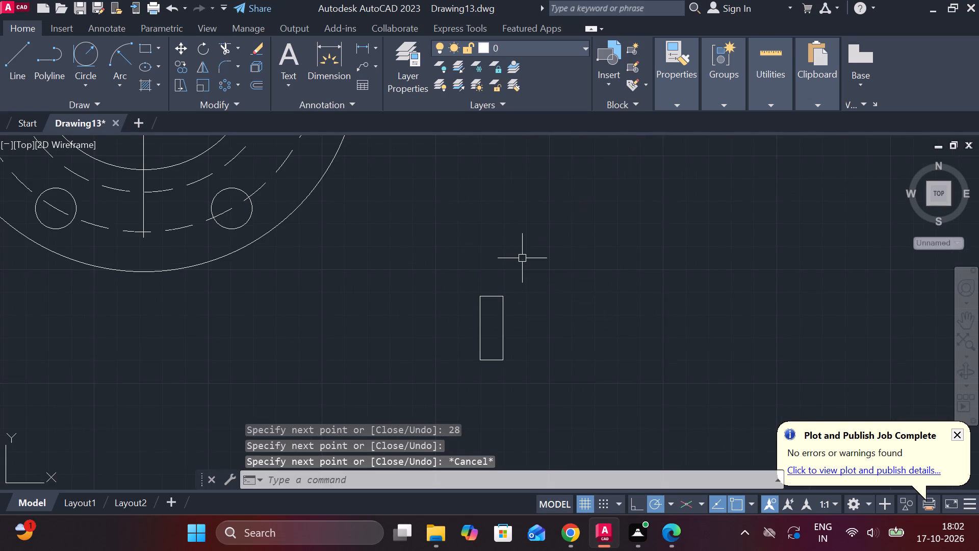
scroll(512, 262, "up", 3)
middle_click_drag(499, 381, 499, 282)
left_click(470, 301)
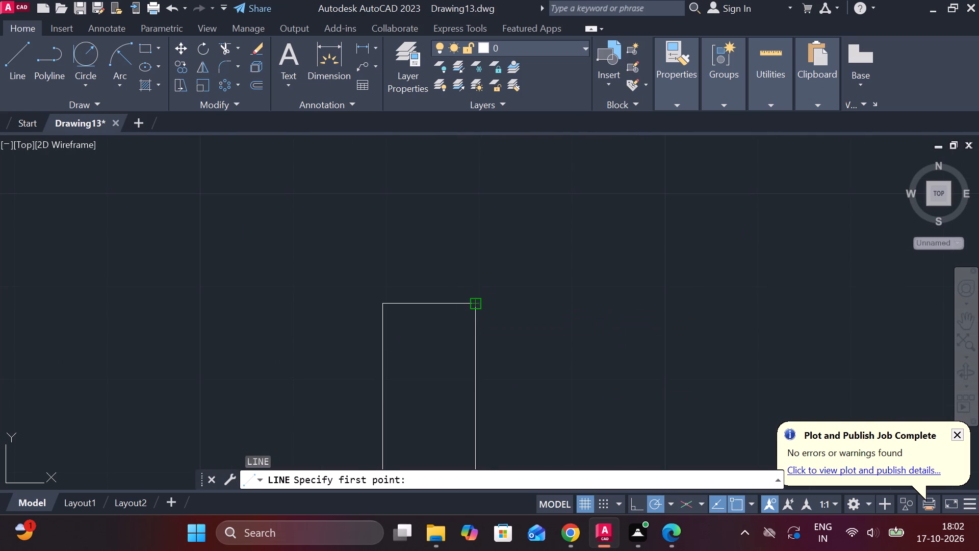
type("5")
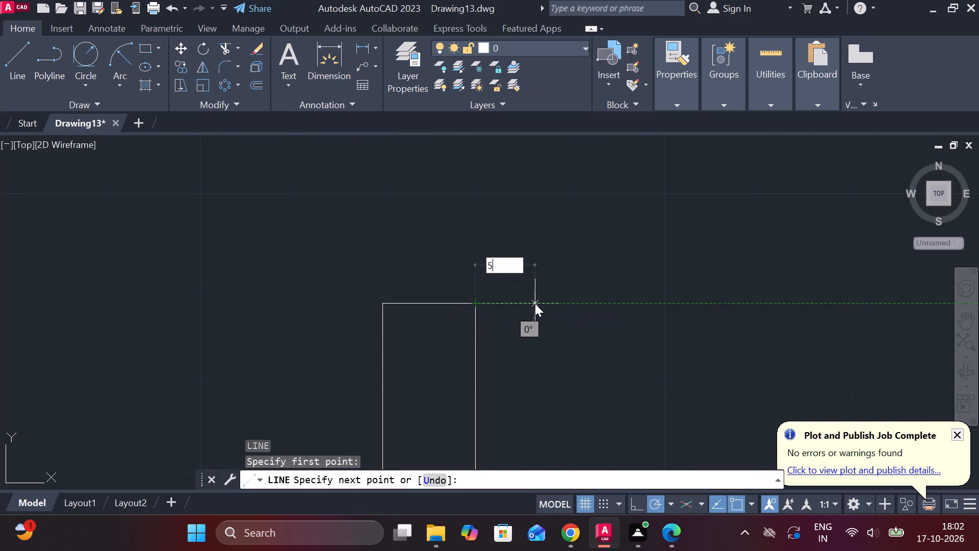
key("space")
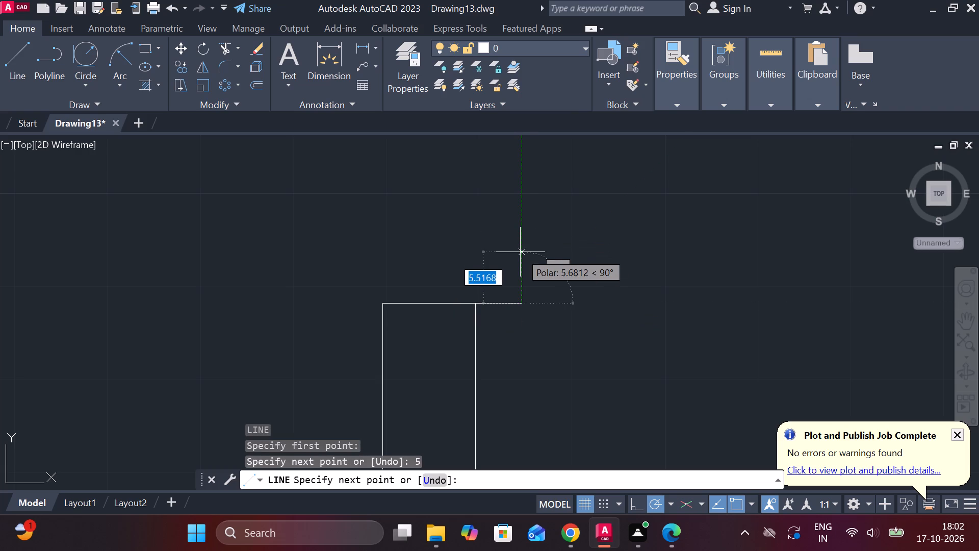
type("5")
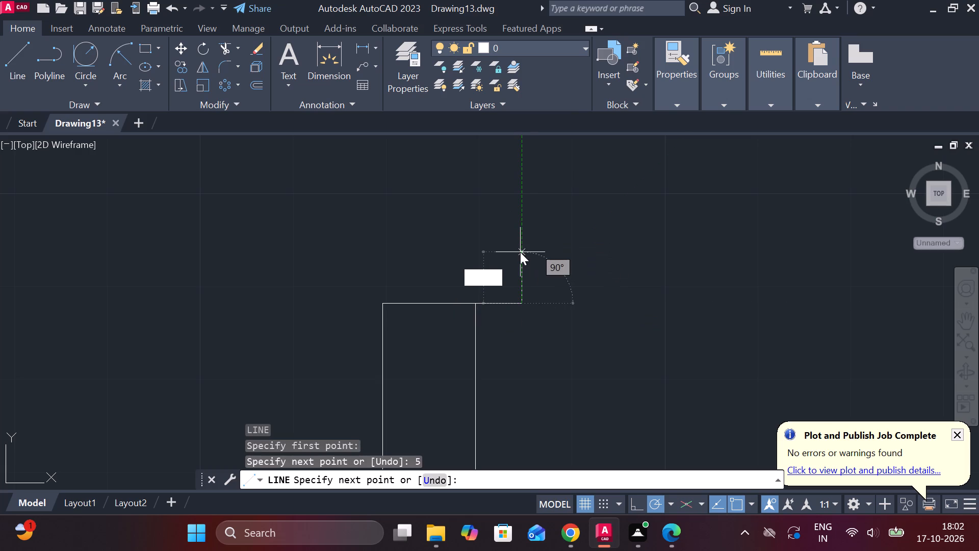
key("space")
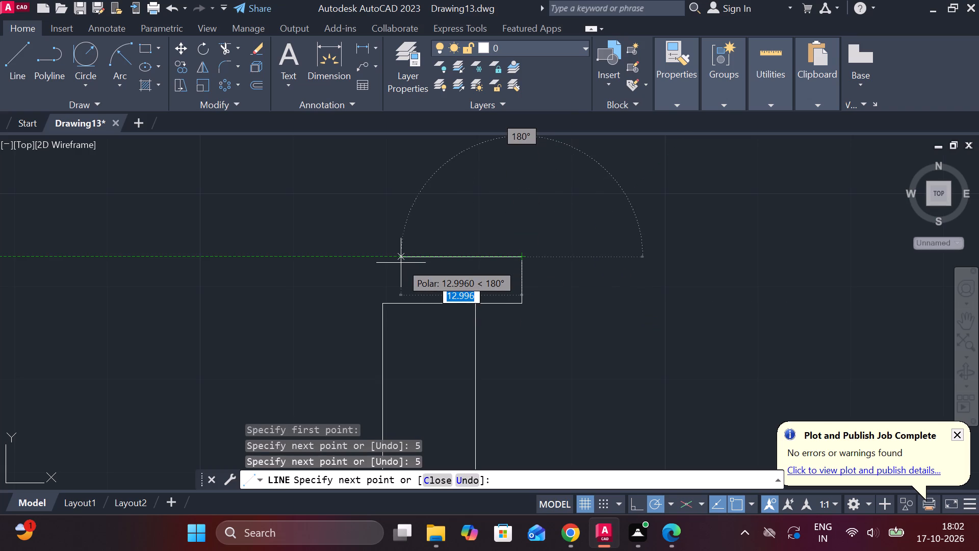
type("20")
key("Return")
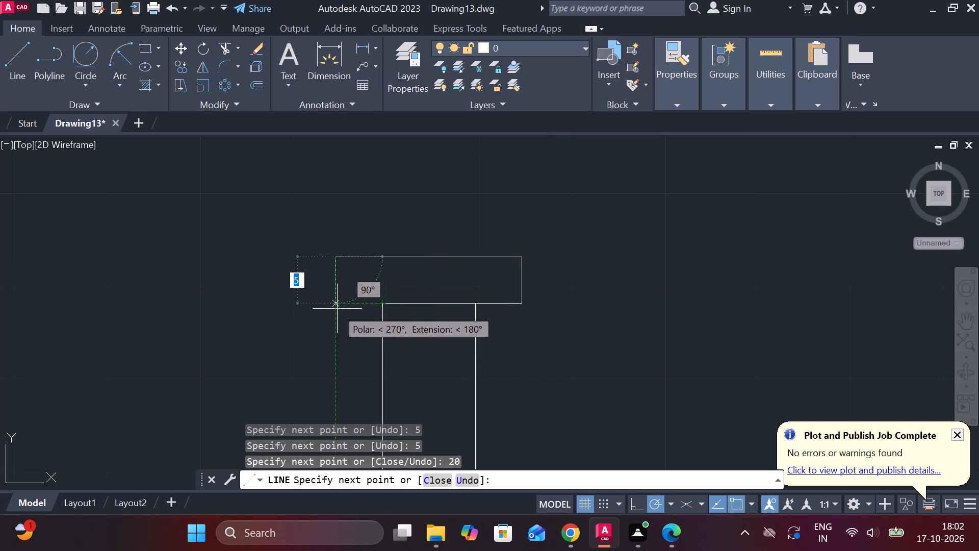
left_click(337, 309)
left_click(386, 304)
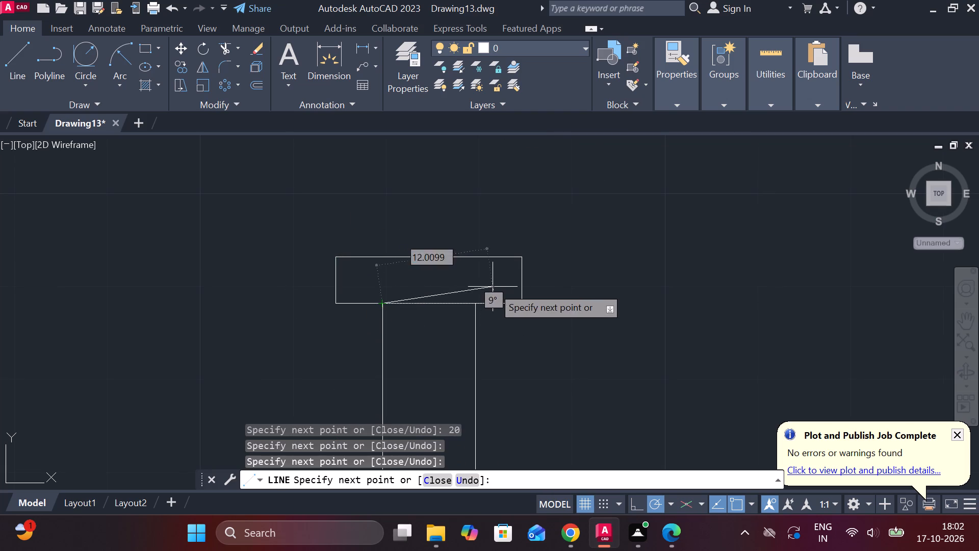
key("Escape")
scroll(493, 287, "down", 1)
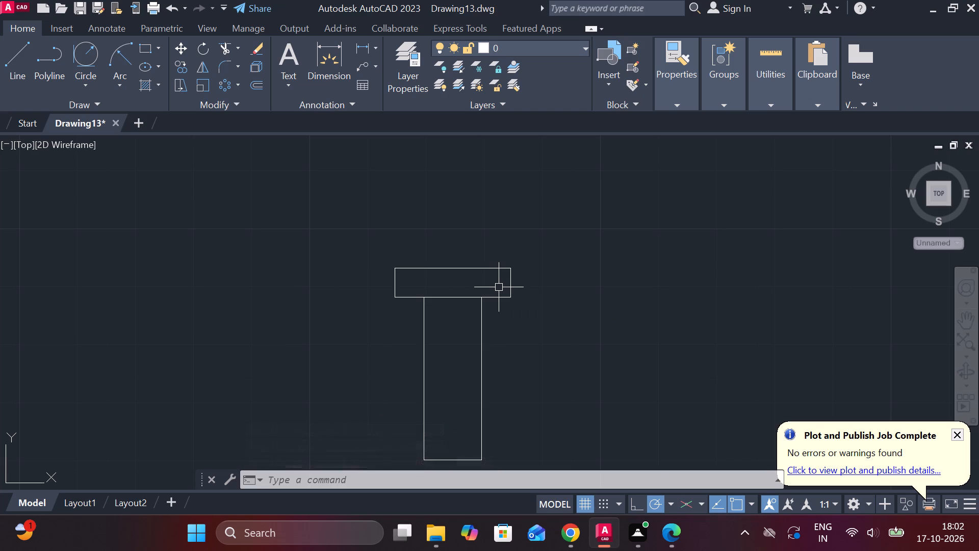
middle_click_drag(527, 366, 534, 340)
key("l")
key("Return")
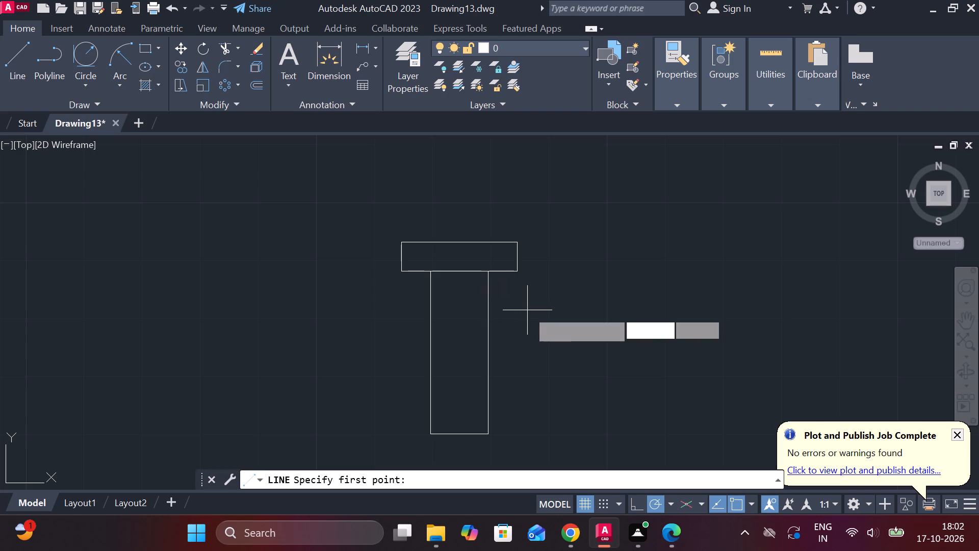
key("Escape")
Extend both vertical sides of the shank up through the head to its top edge.
type("EX")
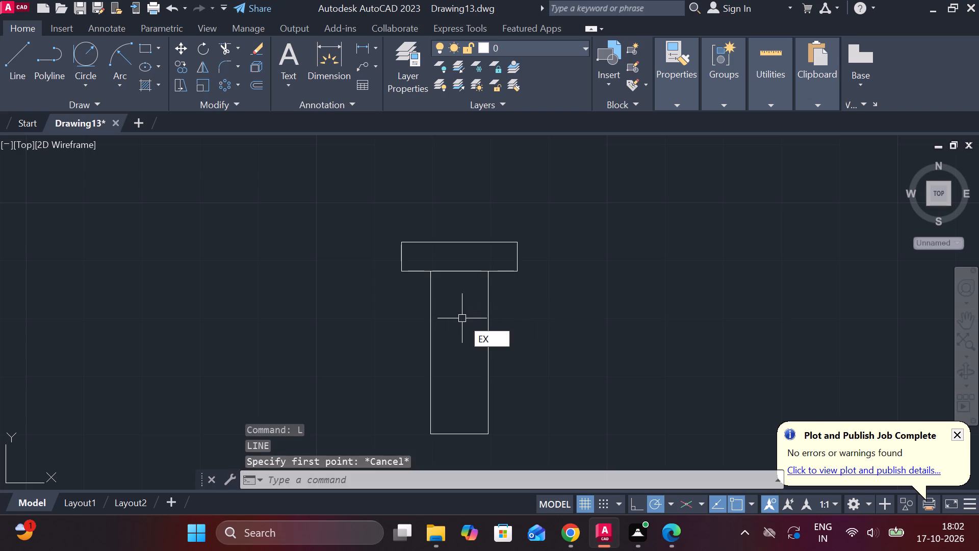
key("space")
left_click(426, 295)
left_click(489, 288)
key("Escape")
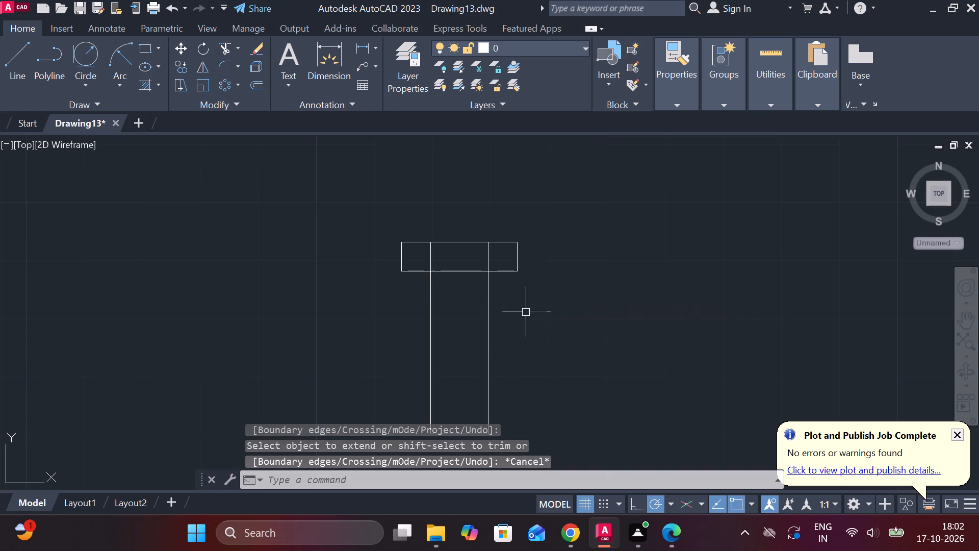
Set polar tracking to 30° increments and draw two crossing lines sloping 30° downward from the shank's bottom corners.
middle_click(526, 312)
middle_click_drag(494, 335, 495, 337)
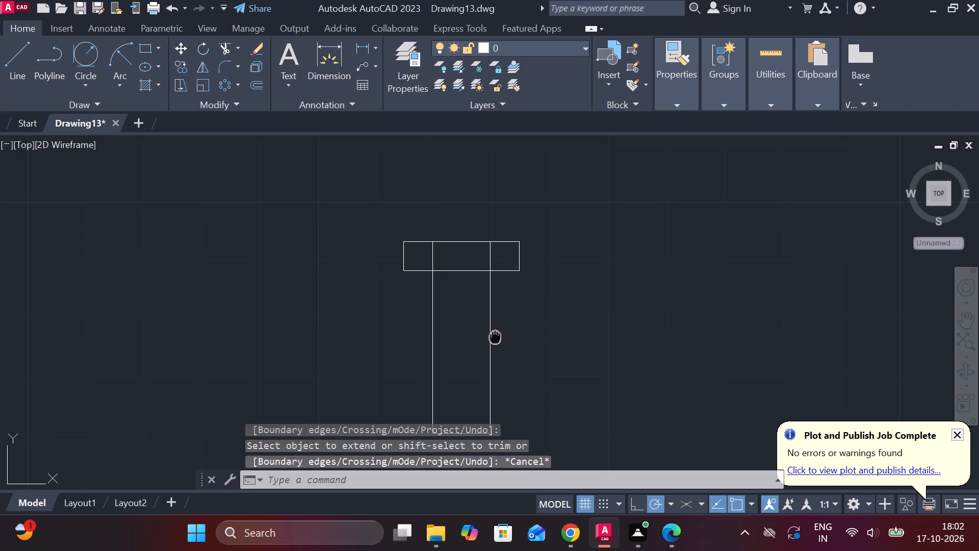
middle_click_drag(495, 337, 501, 242)
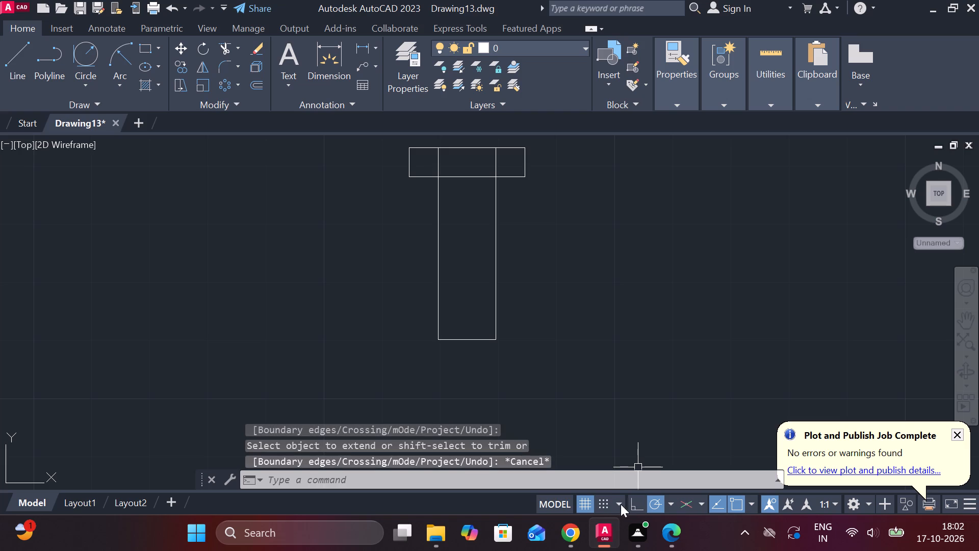
left_click(671, 504)
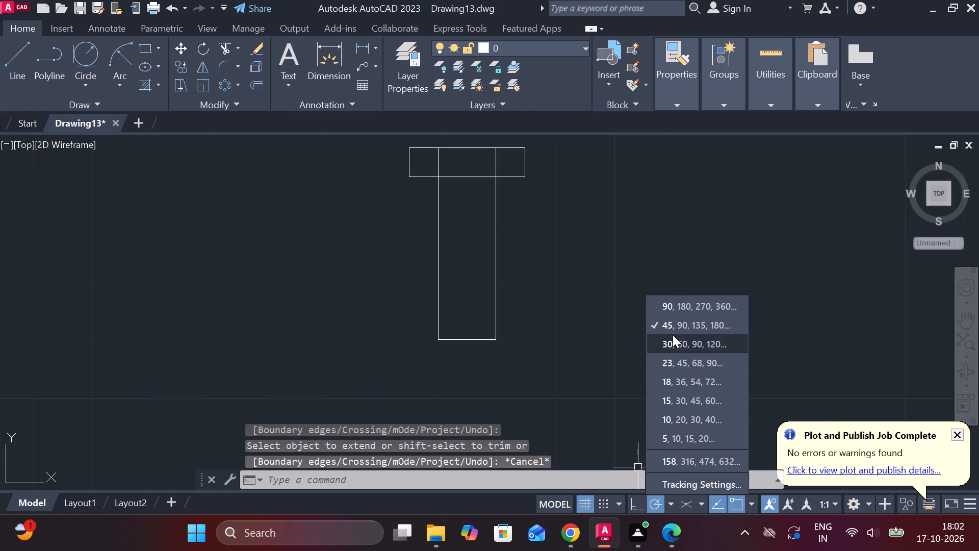
left_click(676, 339)
key("l")
key("Return")
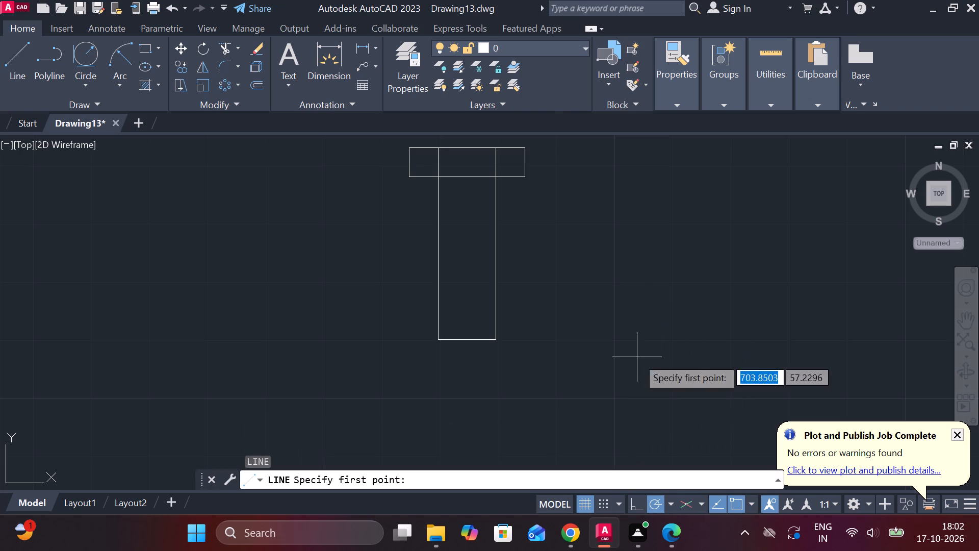
left_click(434, 343)
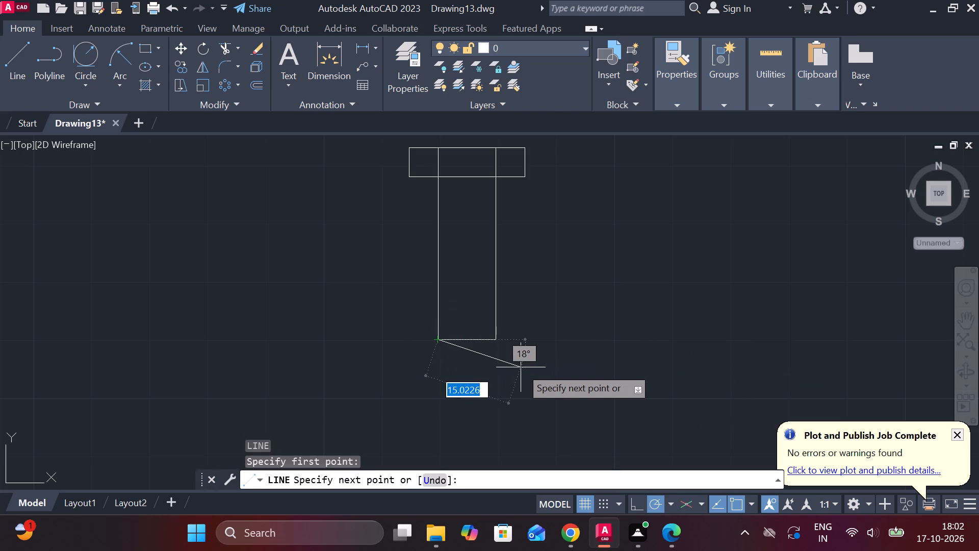
left_click(507, 371)
key("Escape")
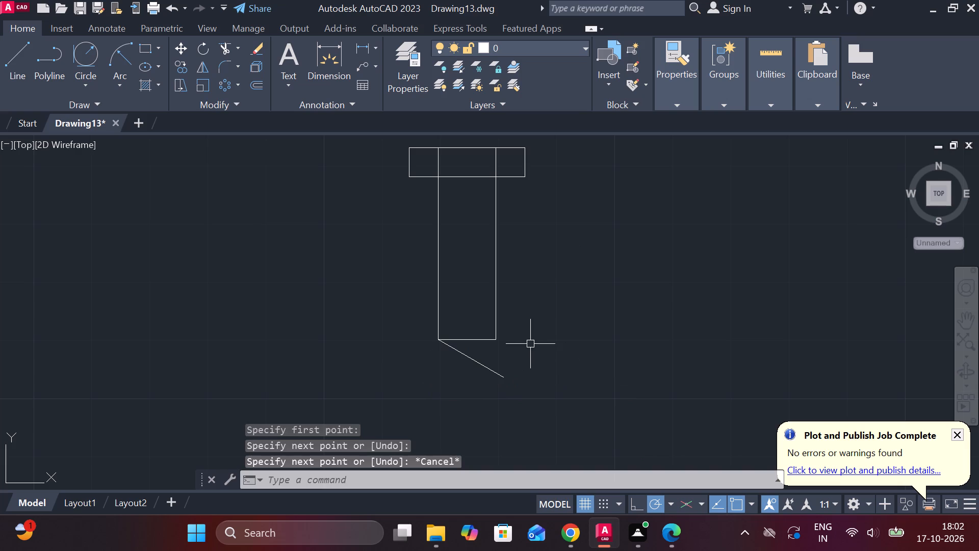
key("space")
left_click(499, 344)
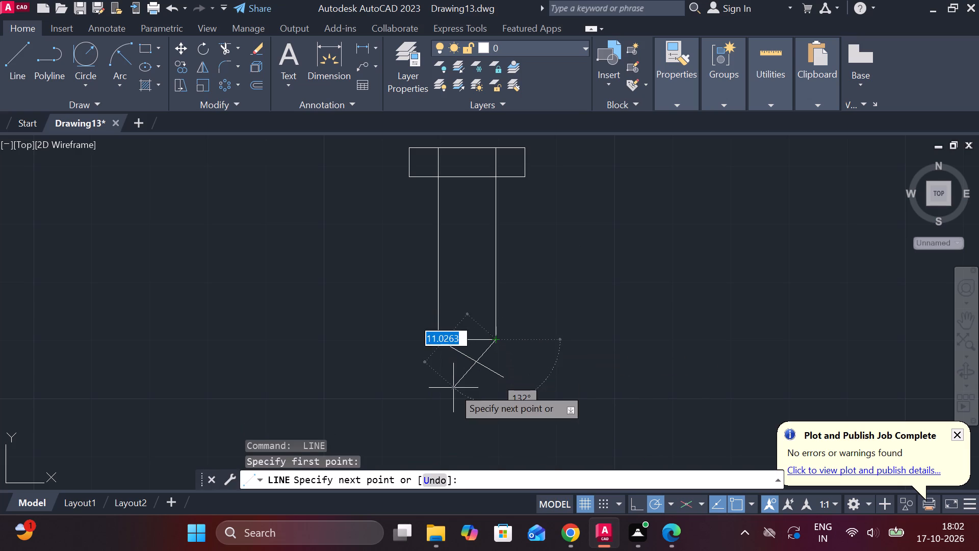
left_click(447, 375)
key("Escape")
Trim both sloping line ends beyond their crossing to form a pointed tip below the shank.
type("TR")
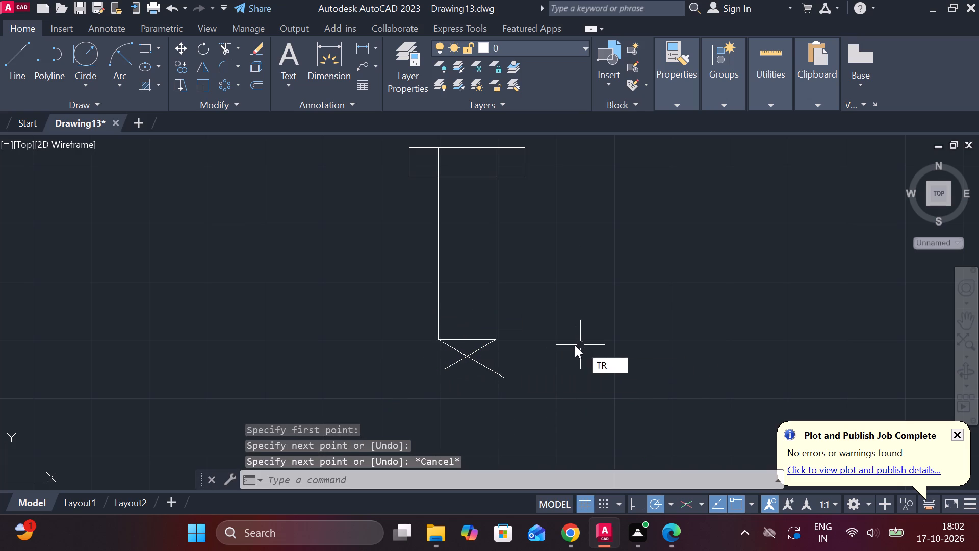
key("space")
left_click(457, 368)
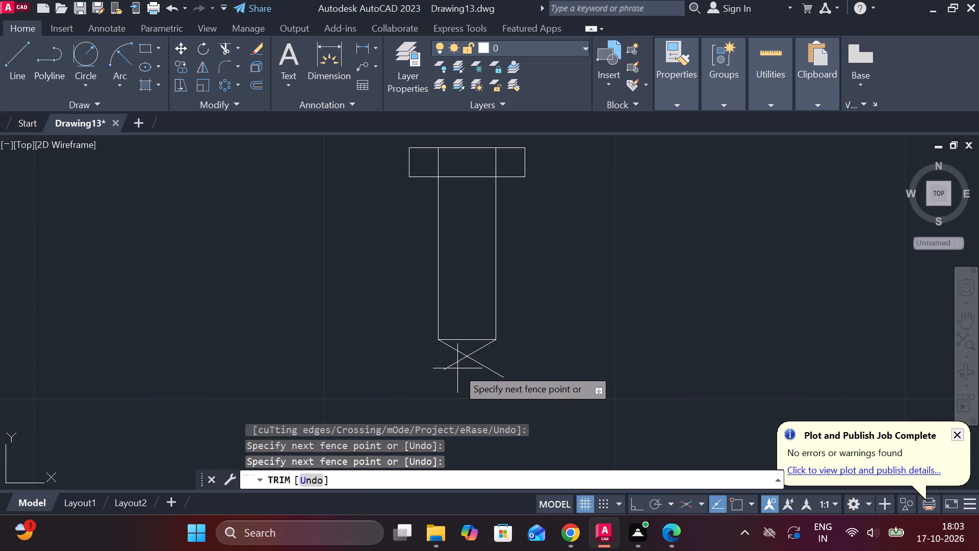
left_click(503, 367)
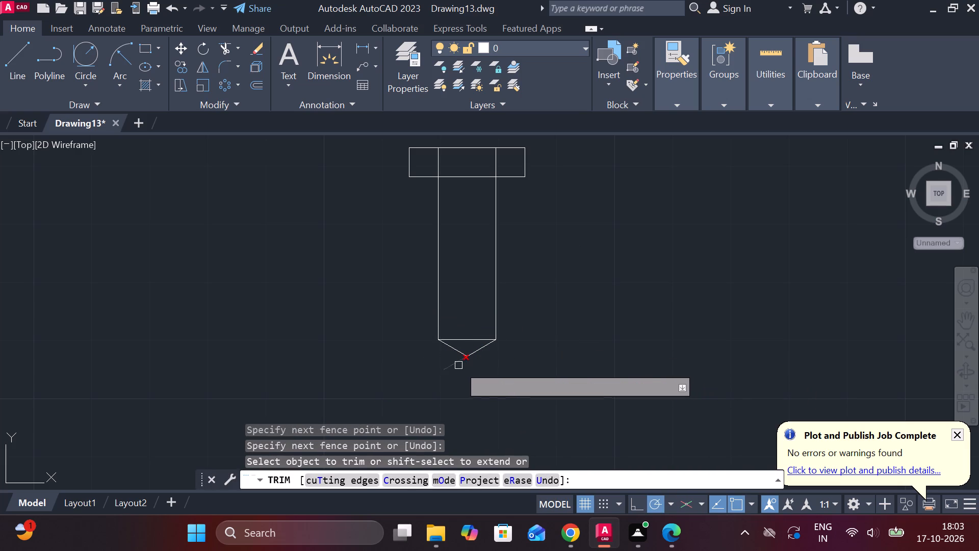
left_click(458, 365)
scroll(552, 323, "down", 2)
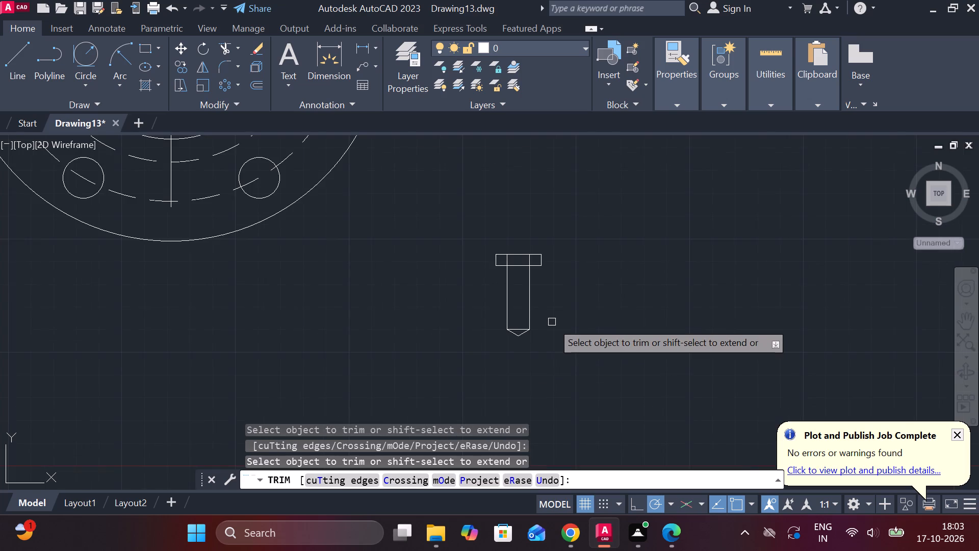
middle_click_drag(555, 322, 549, 379)
scroll(556, 363, "up", 1)
middle_click_drag(556, 363, 568, 331)
key("Escape")
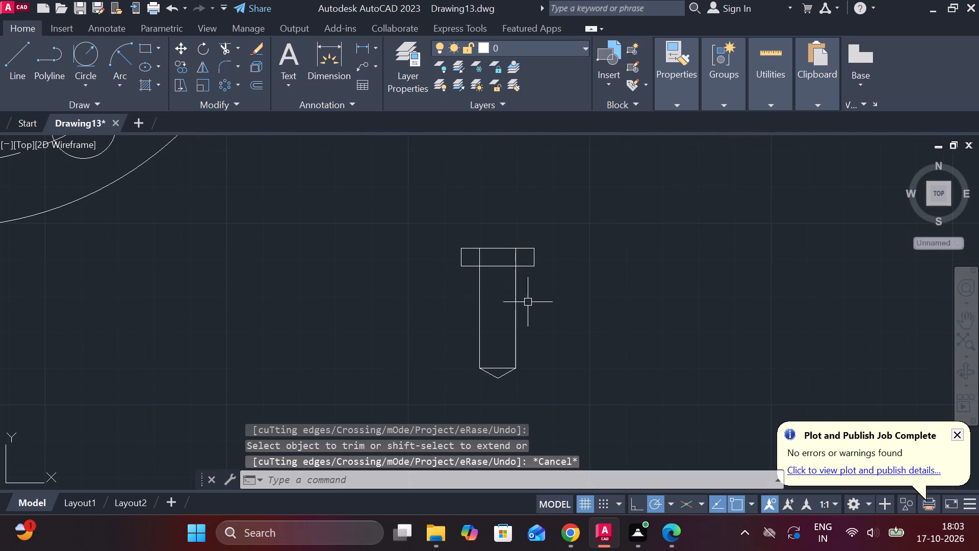
Offset both vertical shank sides inward by 0.5 for the thread lines.
left_click(518, 293)
key("o")
key("Return")
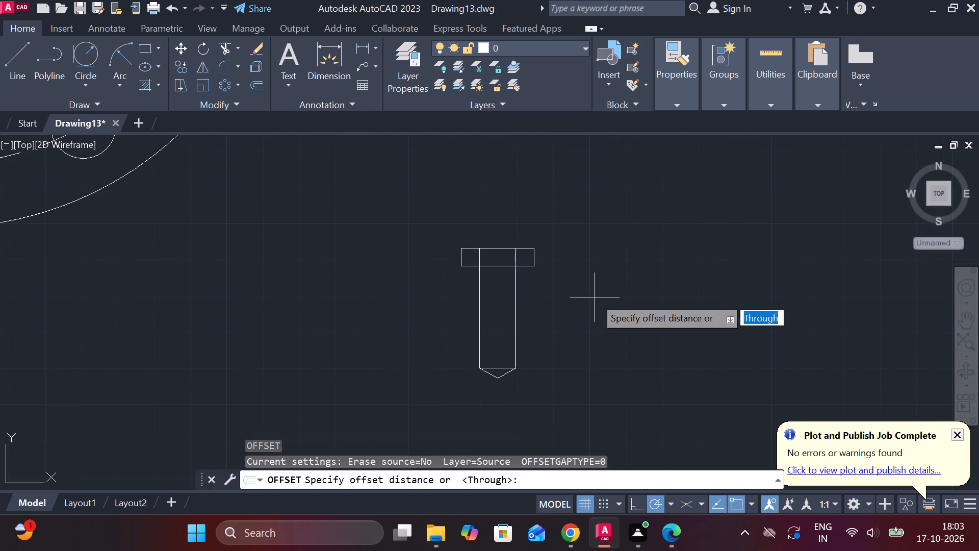
key("Return")
scroll(484, 299, "up", 2)
type(".5")
key("Return")
left_click(470, 300)
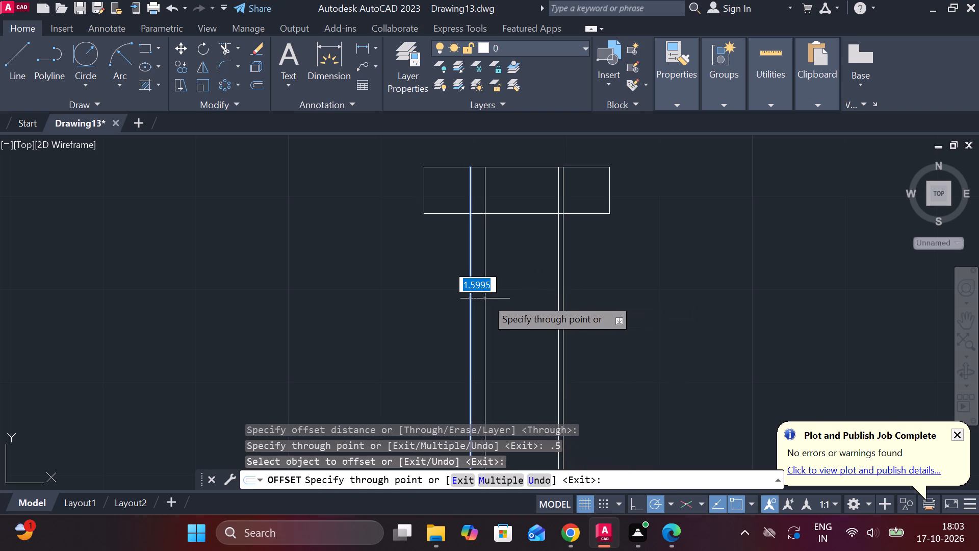
type(".5")
key("Return")
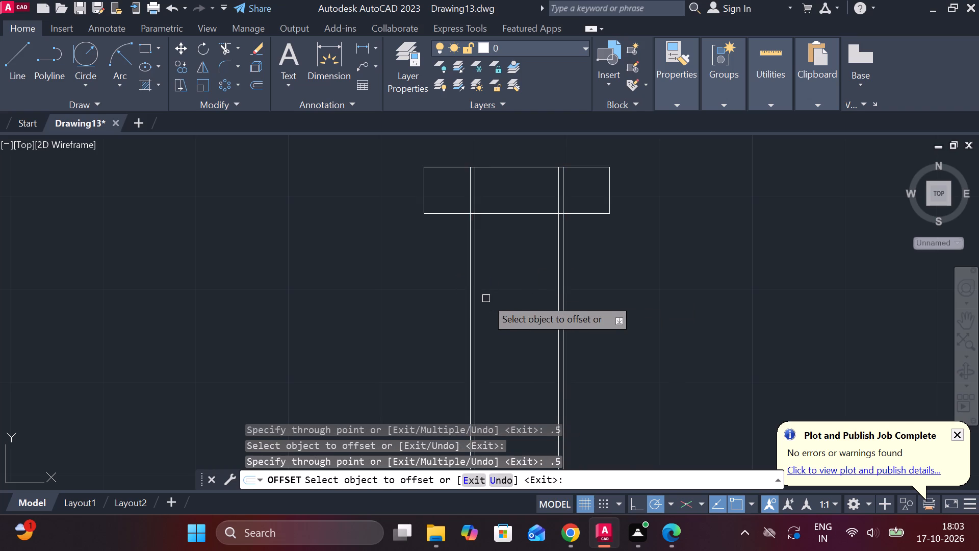
middle_click_drag(500, 282, 512, 303)
scroll(489, 264, "up", 1)
middle_click_drag(492, 264, 509, 338)
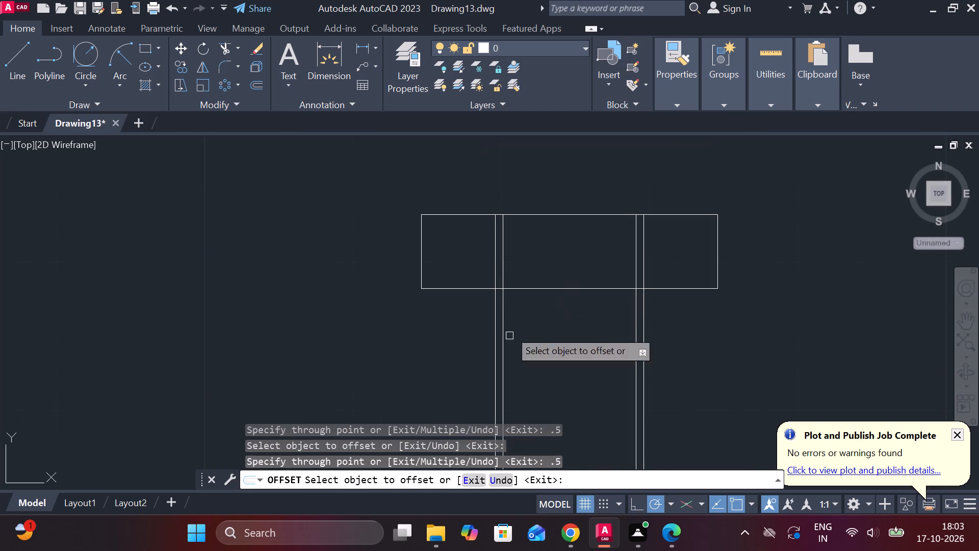
key("Escape")
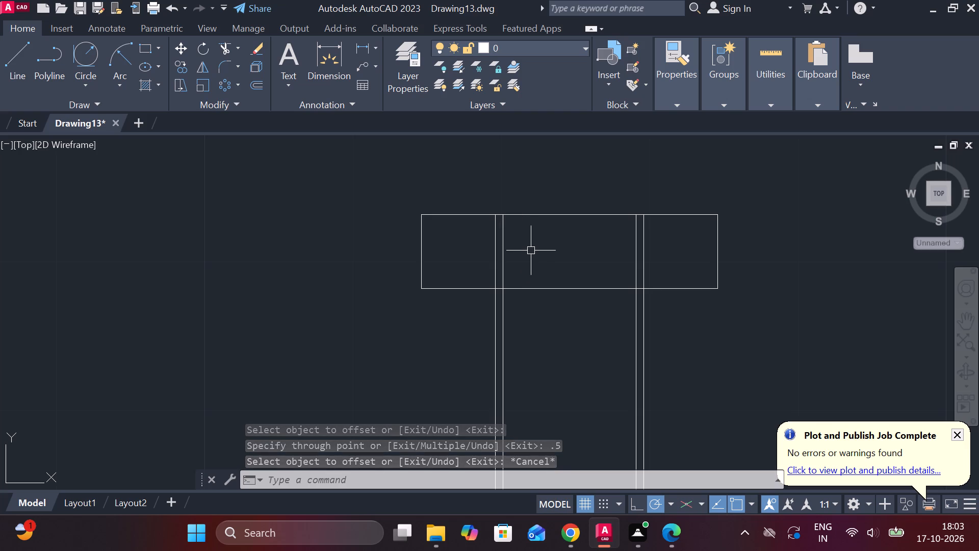
Trim the portions of the two inner thread lines that lie inside the bolt head.
key("t")
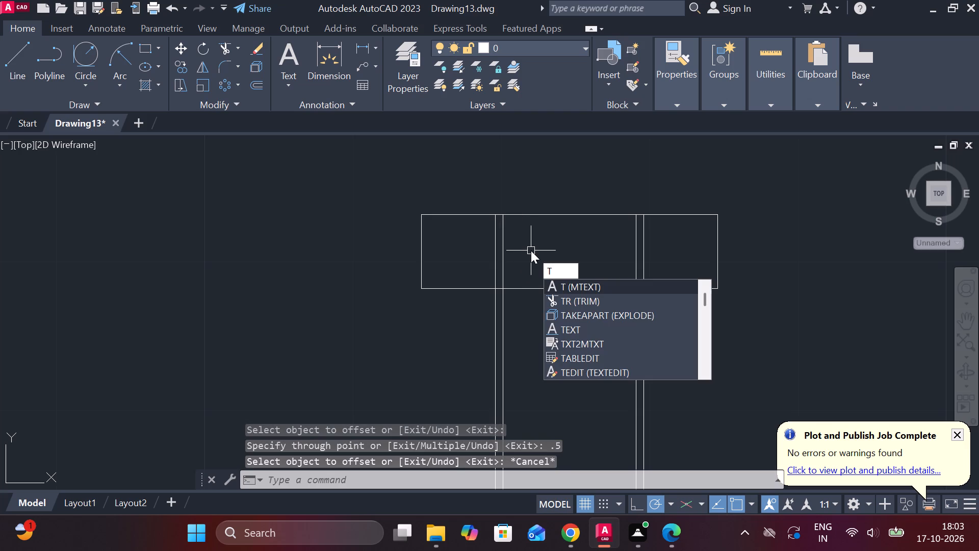
type("R")
key("space")
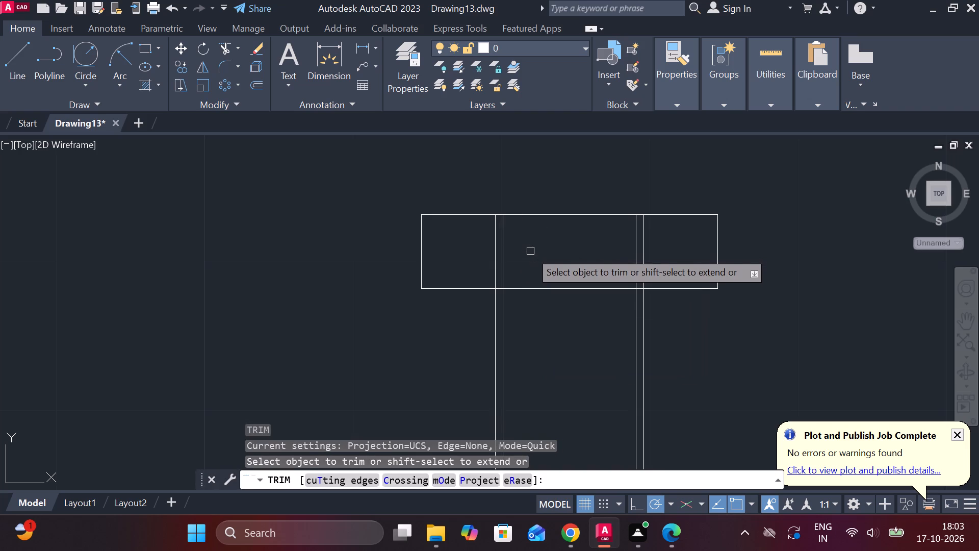
left_click(504, 270)
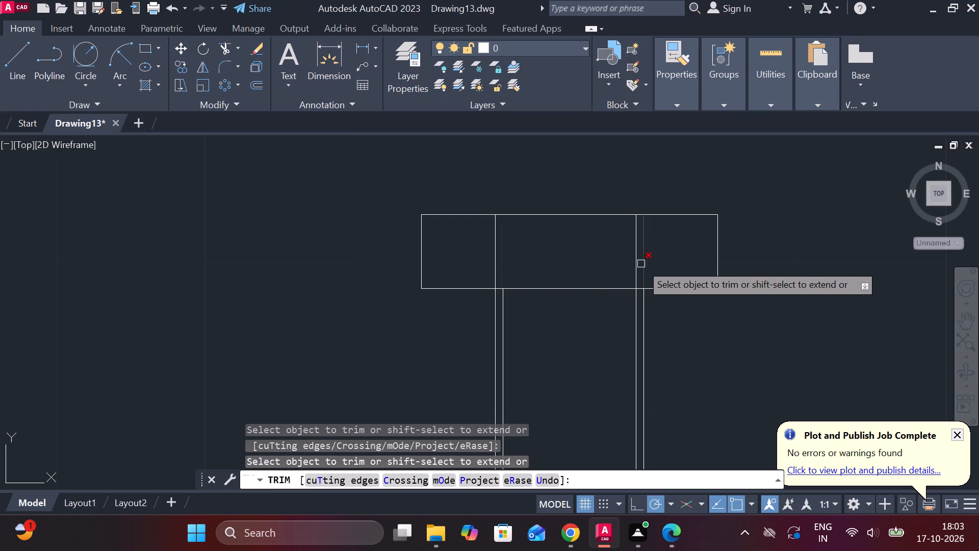
left_click(634, 249)
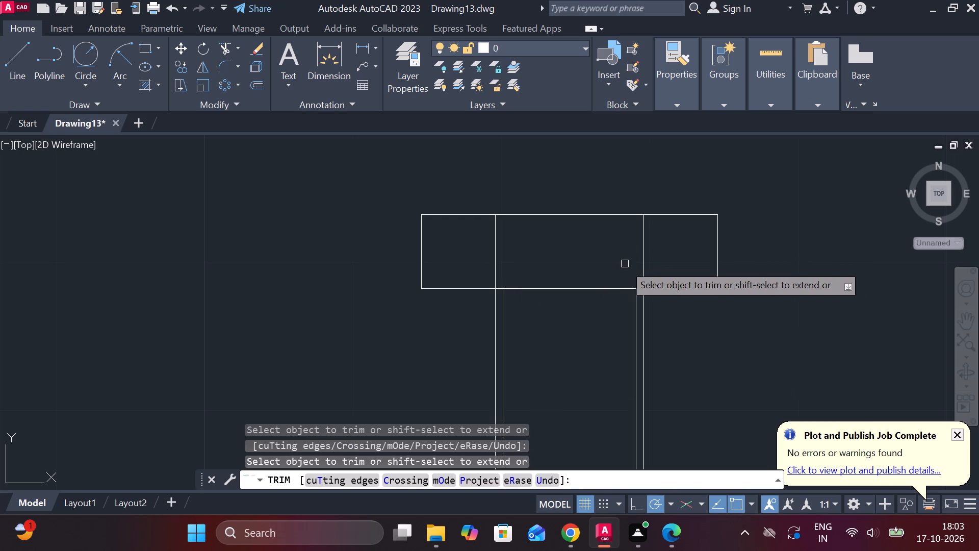
key("Escape")
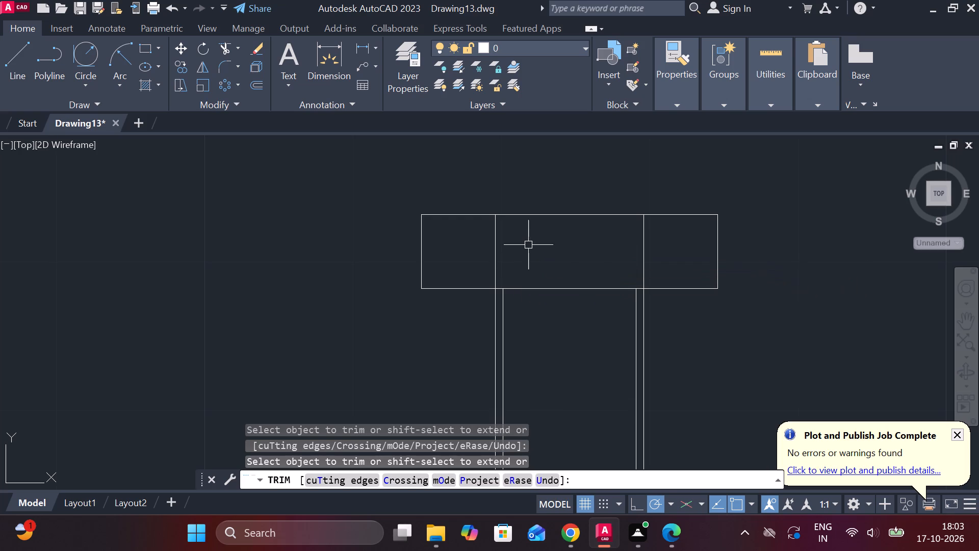
Offset the bolt head's top edge downward by 1 inside the head.
left_click(115, 54)
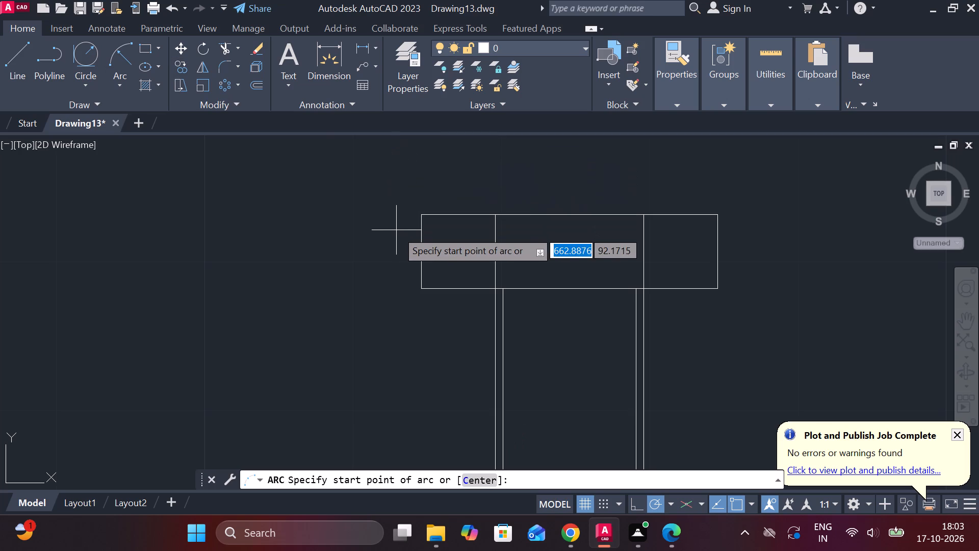
key("Escape")
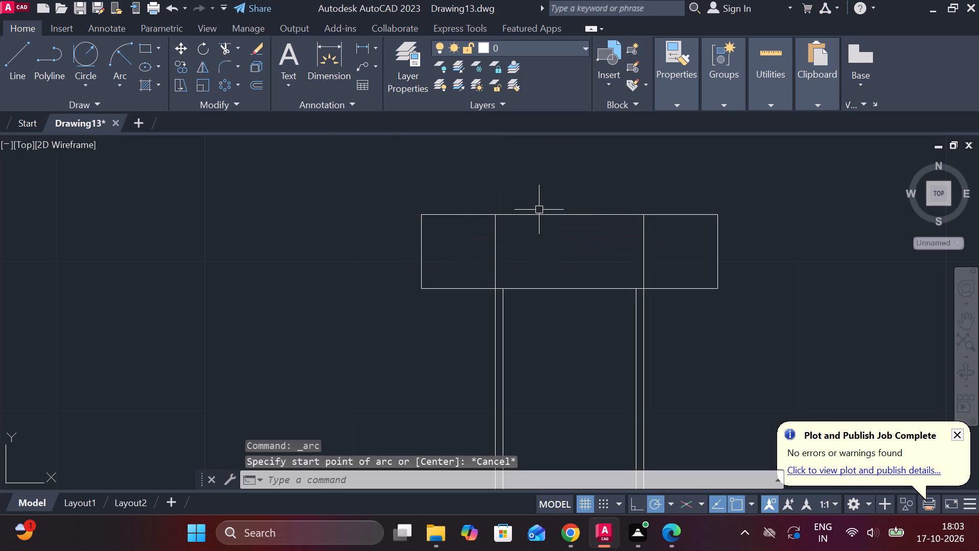
left_click(539, 212)
key("o")
key("Return")
key("Return")
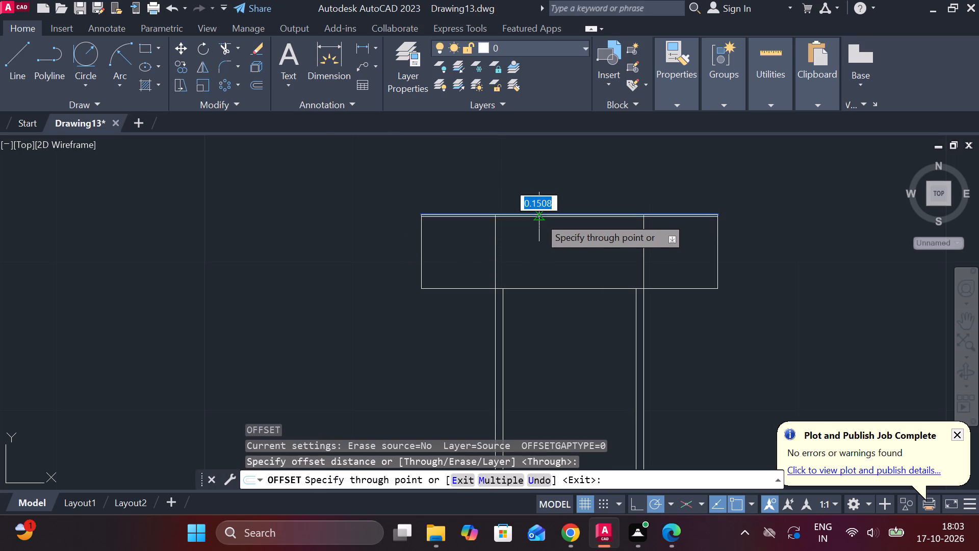
key("grave")
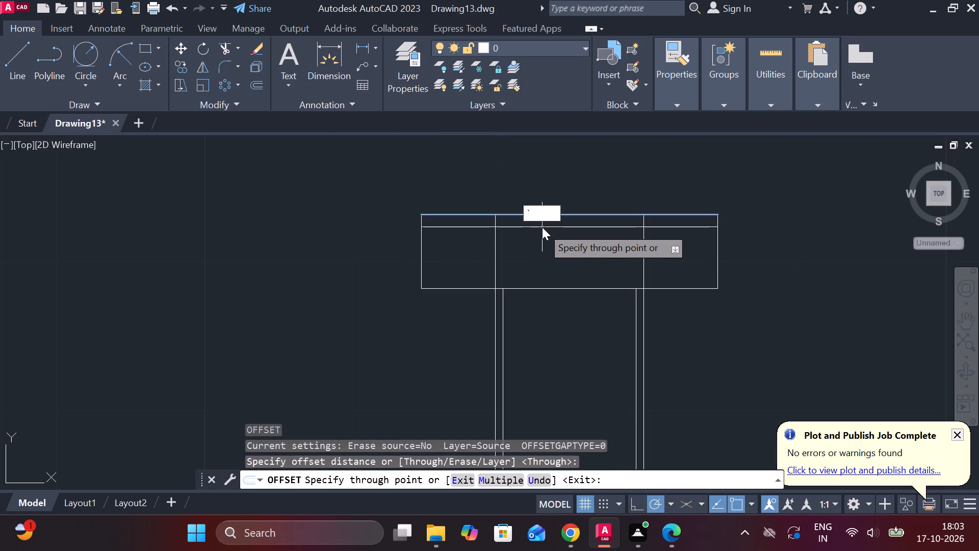
key("BackSpace")
key("1")
key("Return")
key("Escape")
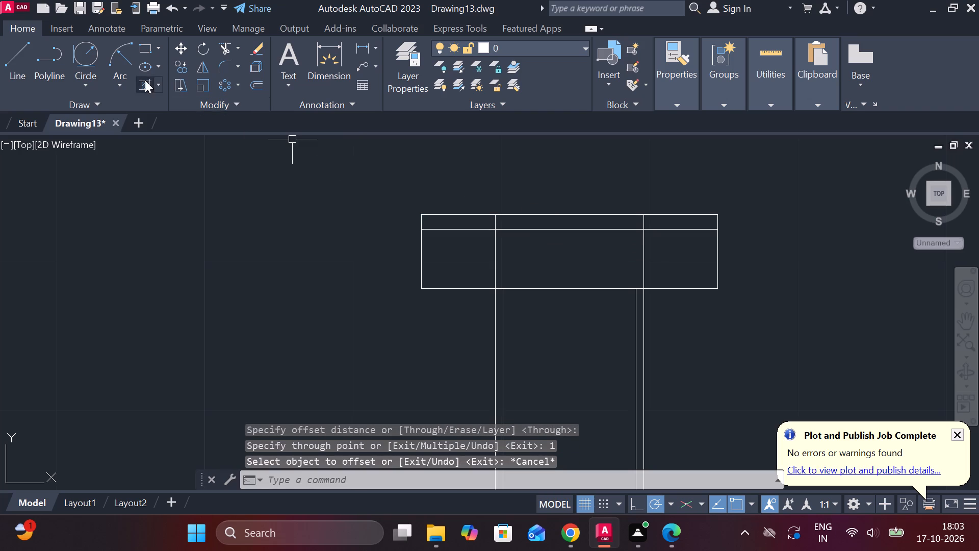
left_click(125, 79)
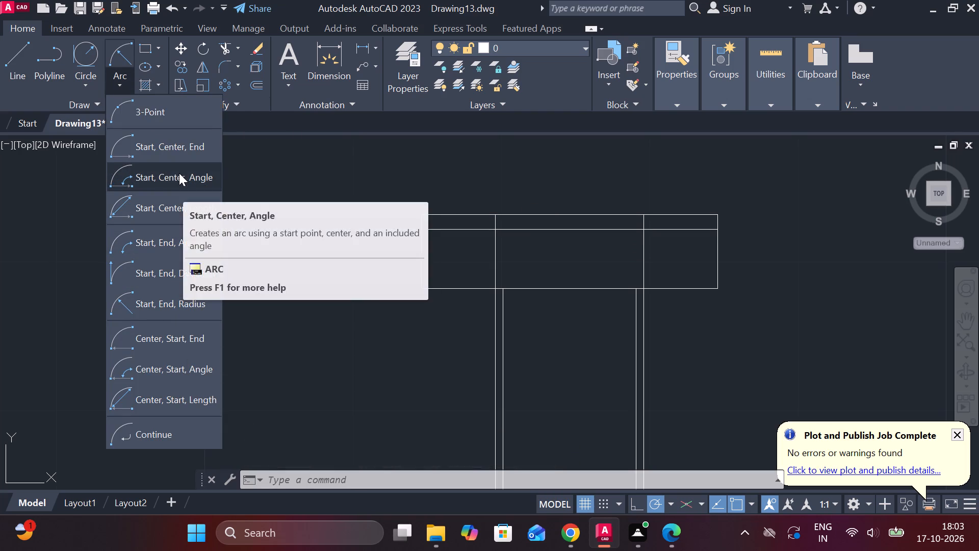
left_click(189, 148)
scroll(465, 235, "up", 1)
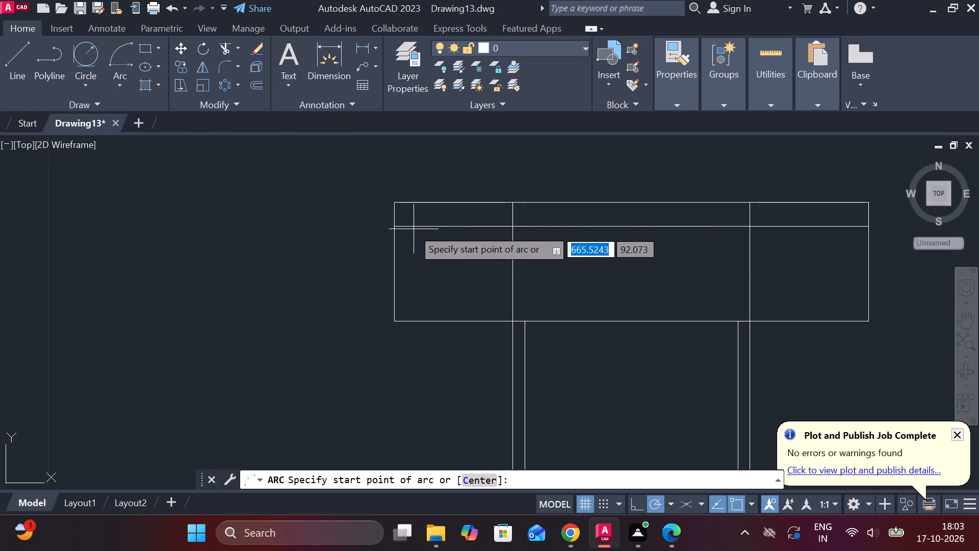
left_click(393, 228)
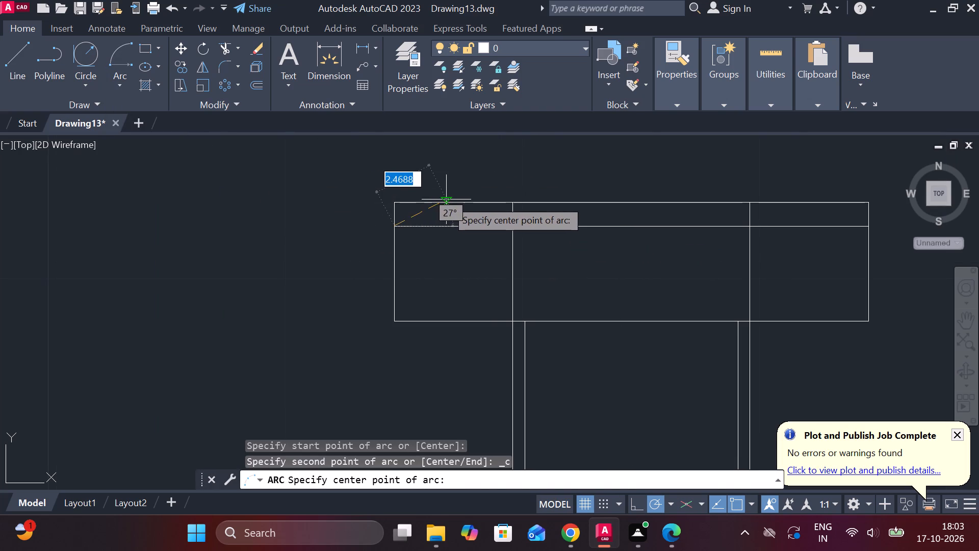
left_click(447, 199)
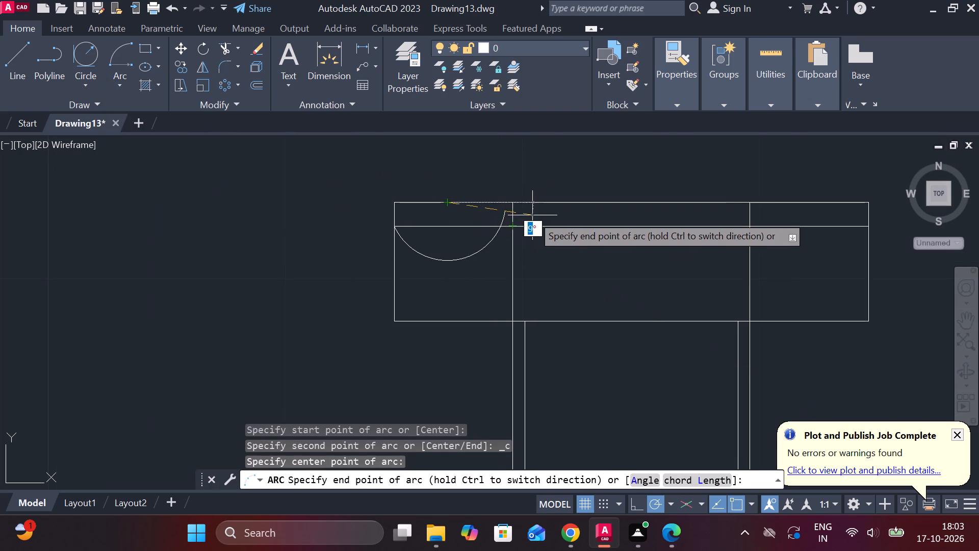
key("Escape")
Draw a three-point arc across the head's middle face, ending on the offset line and peaking at the top edge's midpoint.
key("space")
left_click(517, 232)
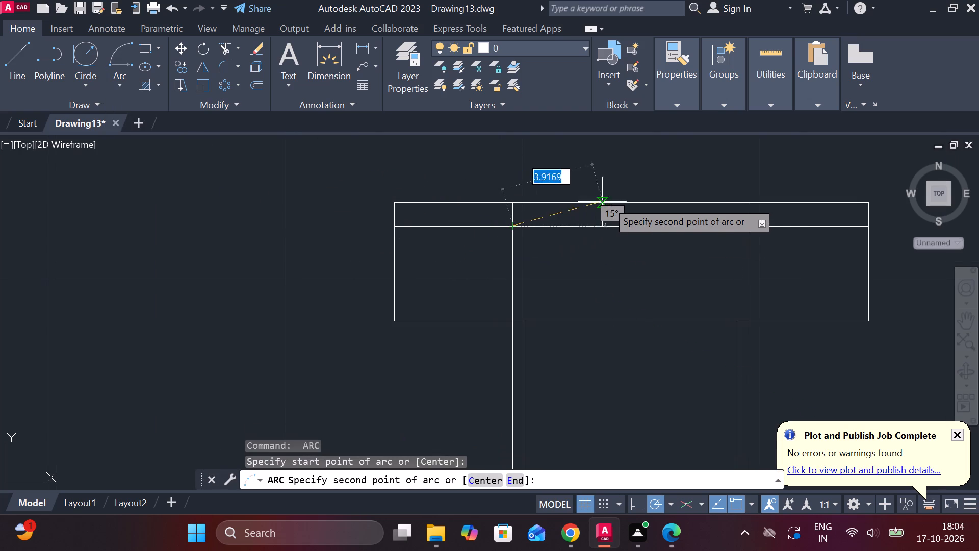
left_click(632, 202)
left_click(748, 224)
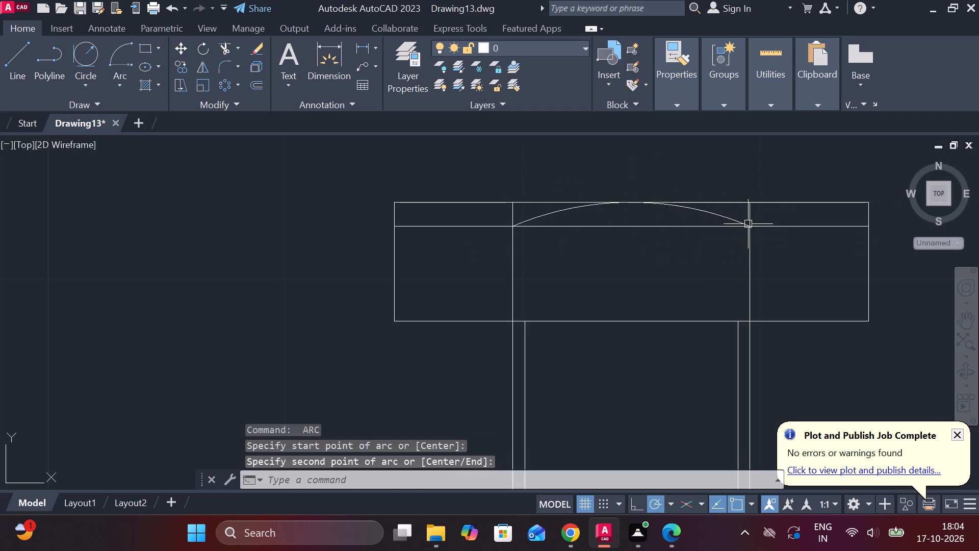
Draw matching three-point arcs across the head's two side faces, ending on the offset line and peaking at the top edge.
middle_click_drag(756, 206, 636, 202)
key("Escape")
key("space")
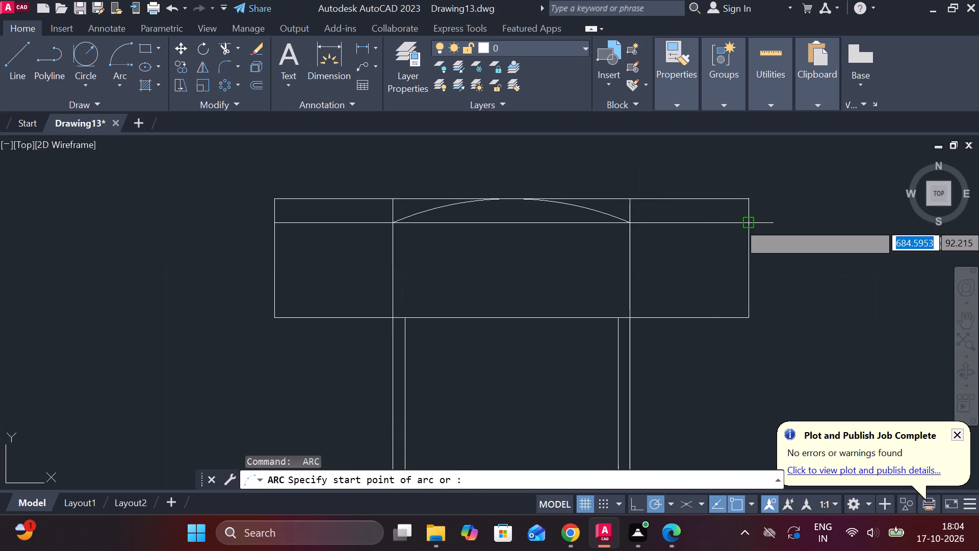
left_click(743, 222)
left_click(690, 198)
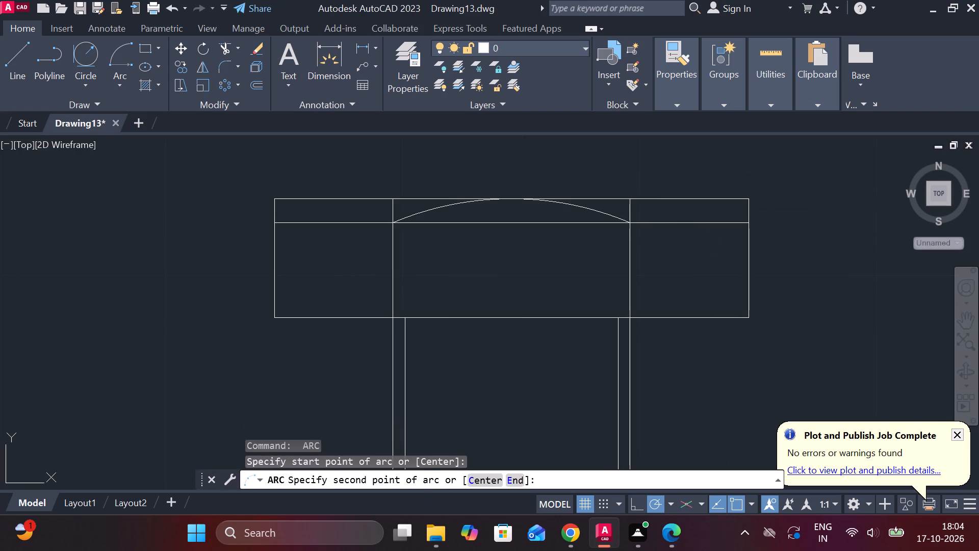
left_click(632, 220)
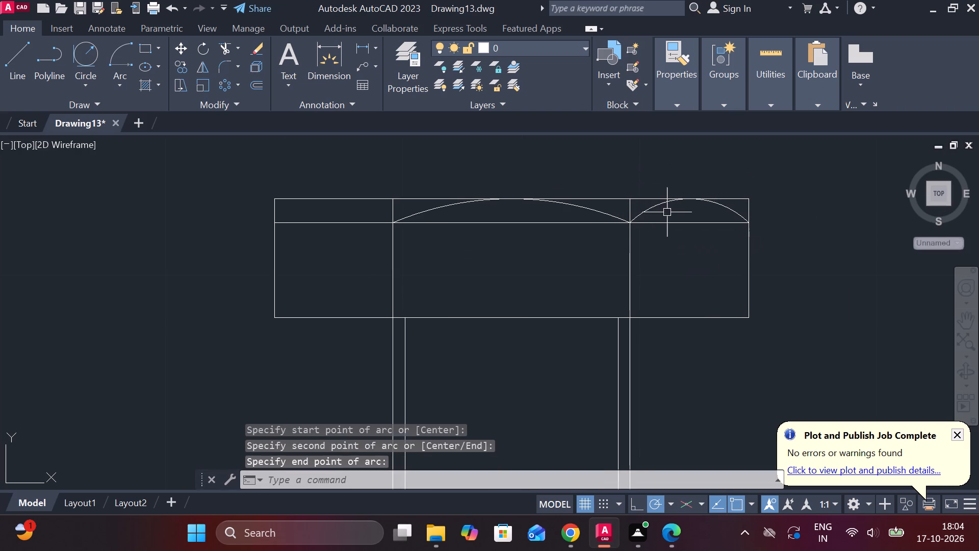
middle_click(667, 212)
middle_click_drag(516, 213, 603, 244)
key("space")
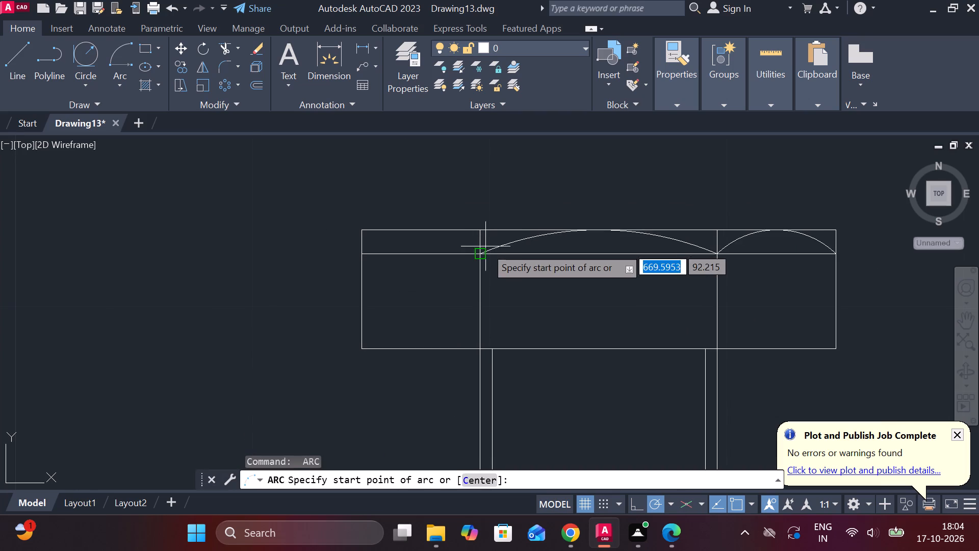
left_click(485, 250)
left_click(423, 229)
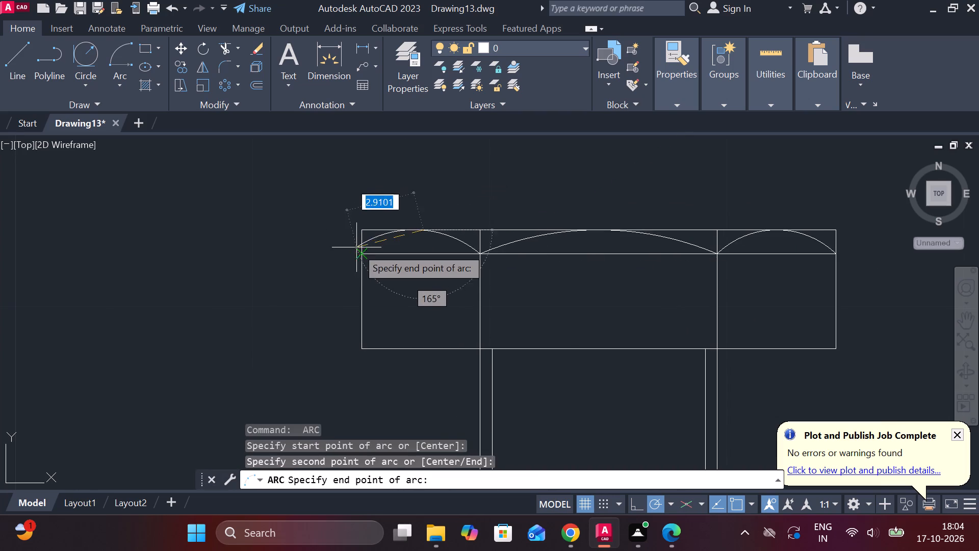
left_click(357, 251)
scroll(605, 212, "down", 1)
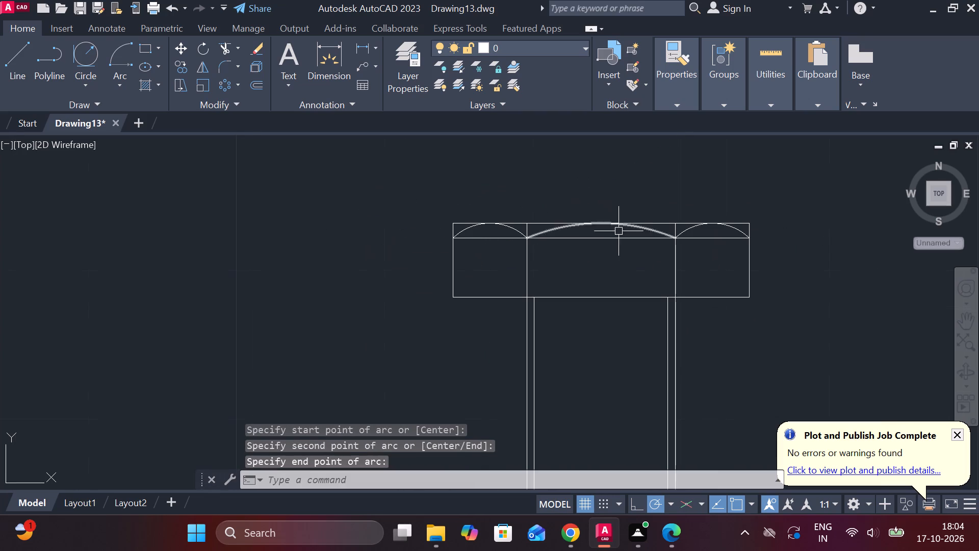
key("Escape")
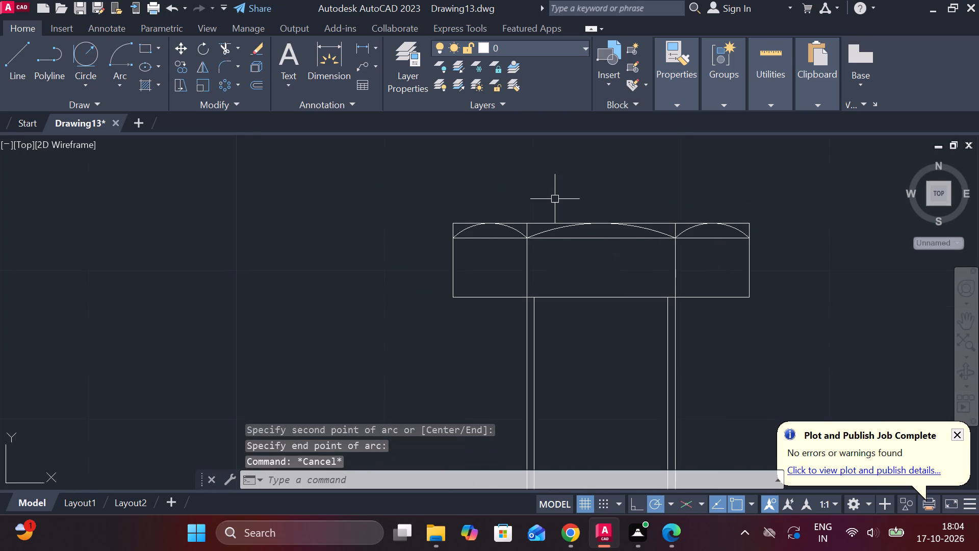
Trim the head's two upper outer corners back to the side arcs.
type("TR")
key("space")
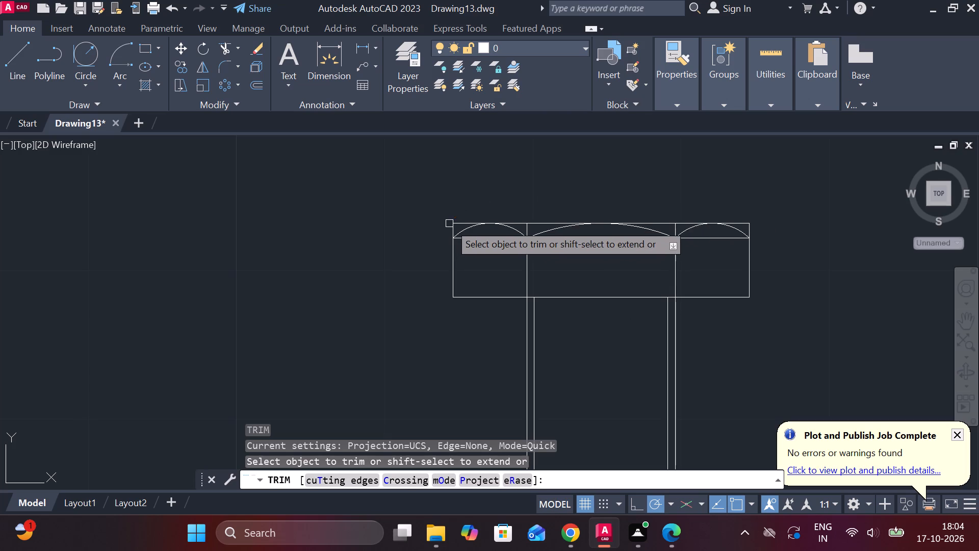
left_click(451, 223)
left_click(454, 221)
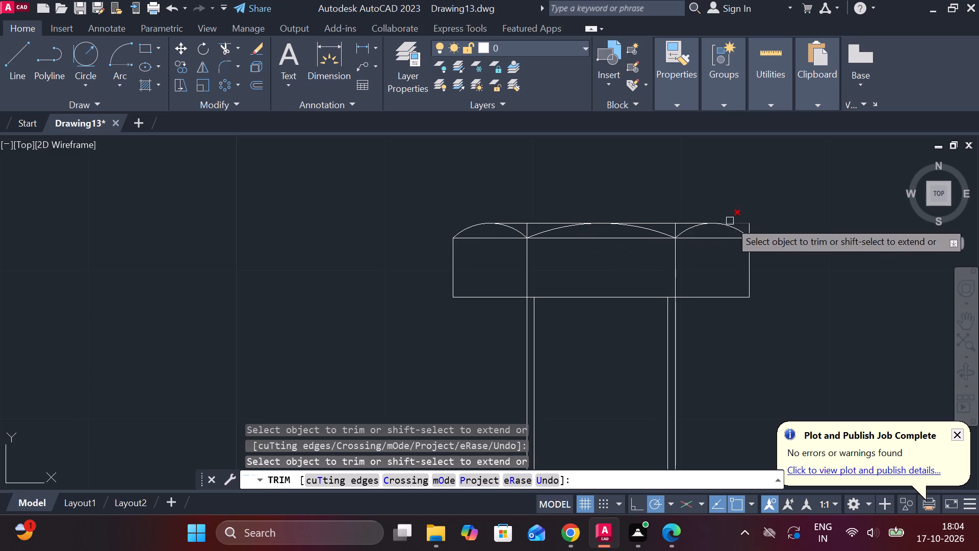
left_click(744, 222)
left_click(753, 224)
scroll(750, 234, "down", 3)
middle_click_drag(762, 277, 711, 276)
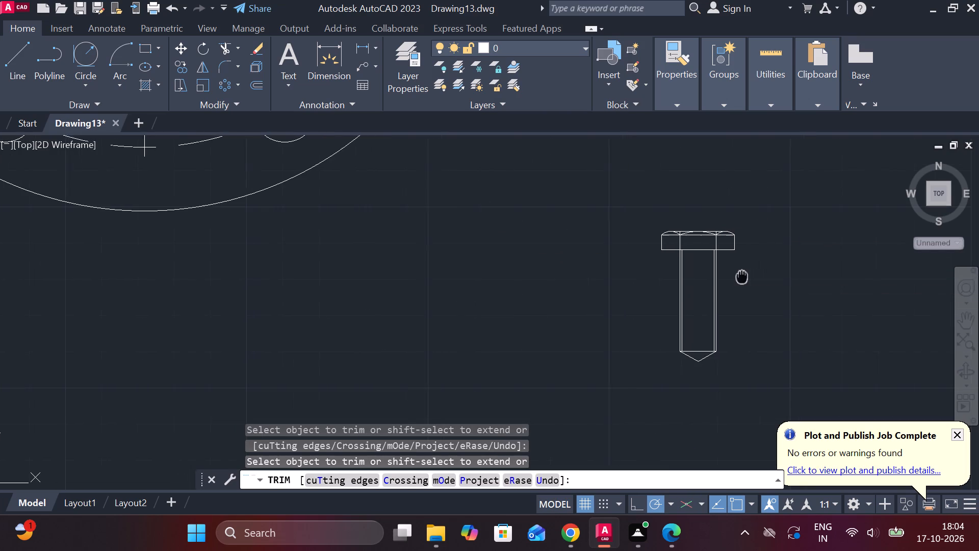
middle_click_drag(711, 276, 577, 268)
key("Escape")
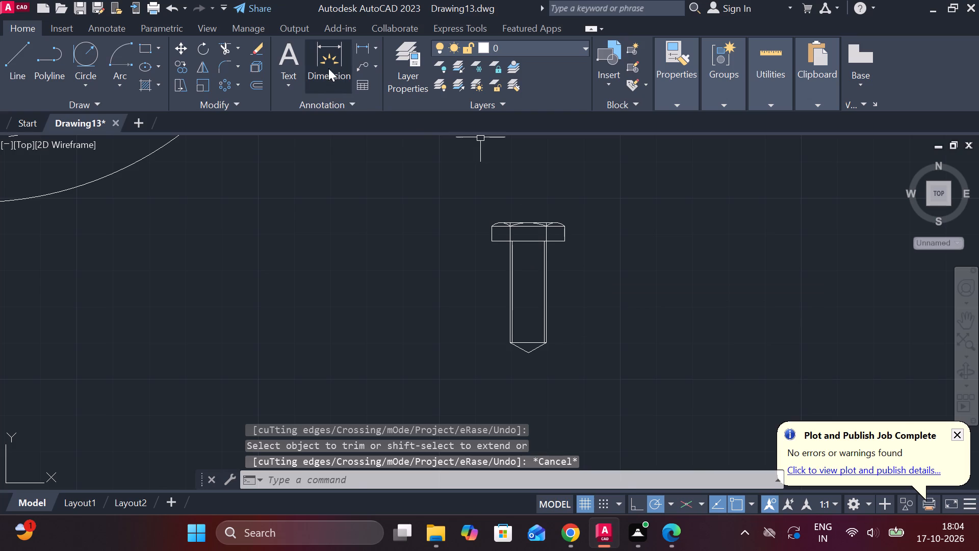
Add a vertical linear dimension for the shank's length, from the head's underside to the start of the pointed tip.
left_click(355, 49)
scroll(556, 247, "up", 1)
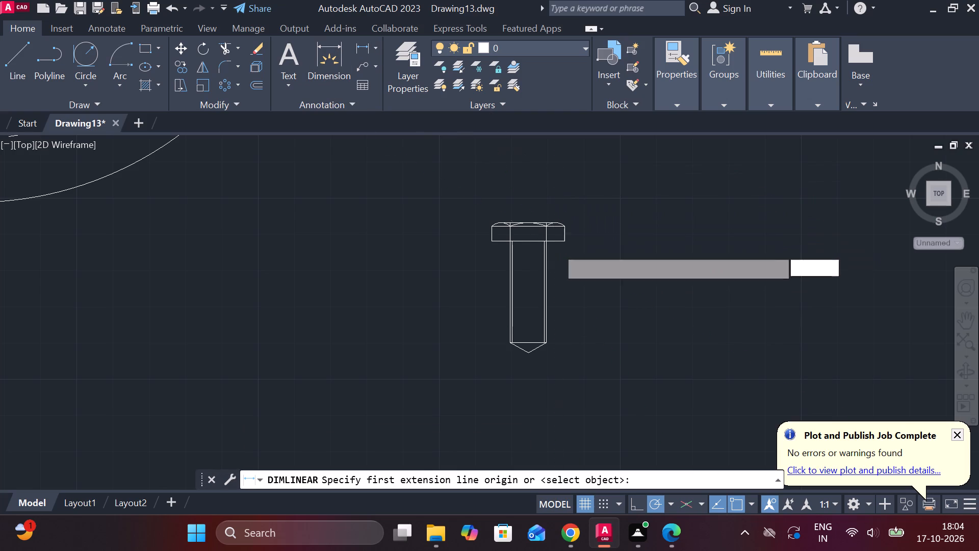
left_click(571, 240)
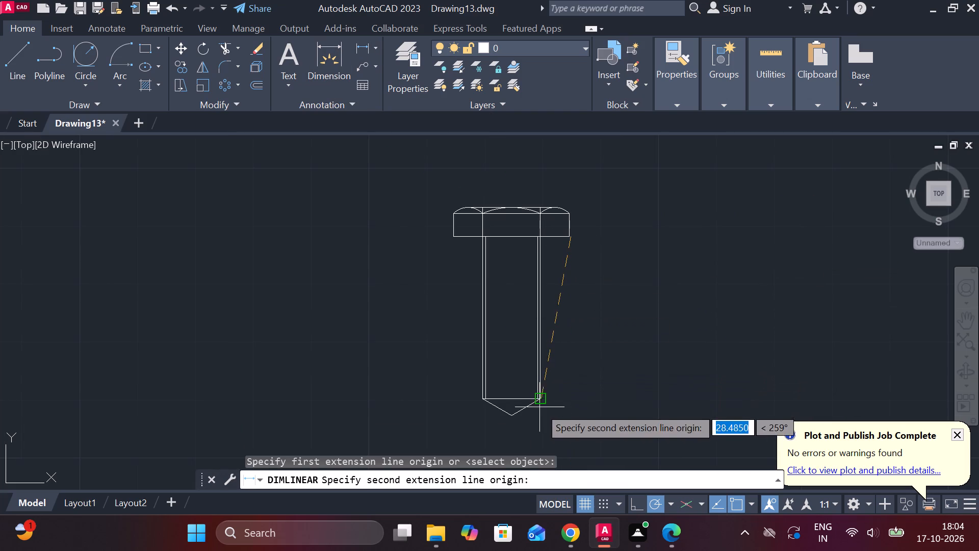
left_click(539, 404)
left_click(603, 331)
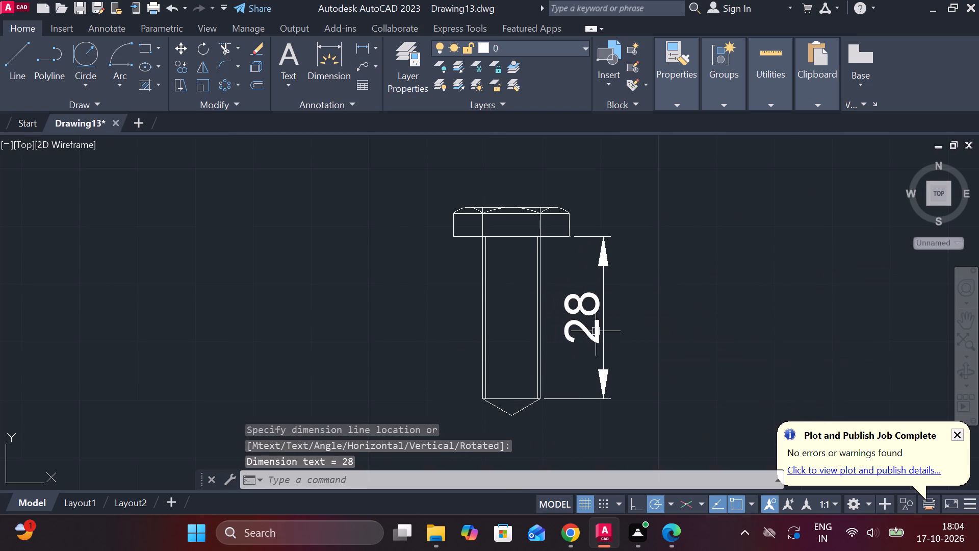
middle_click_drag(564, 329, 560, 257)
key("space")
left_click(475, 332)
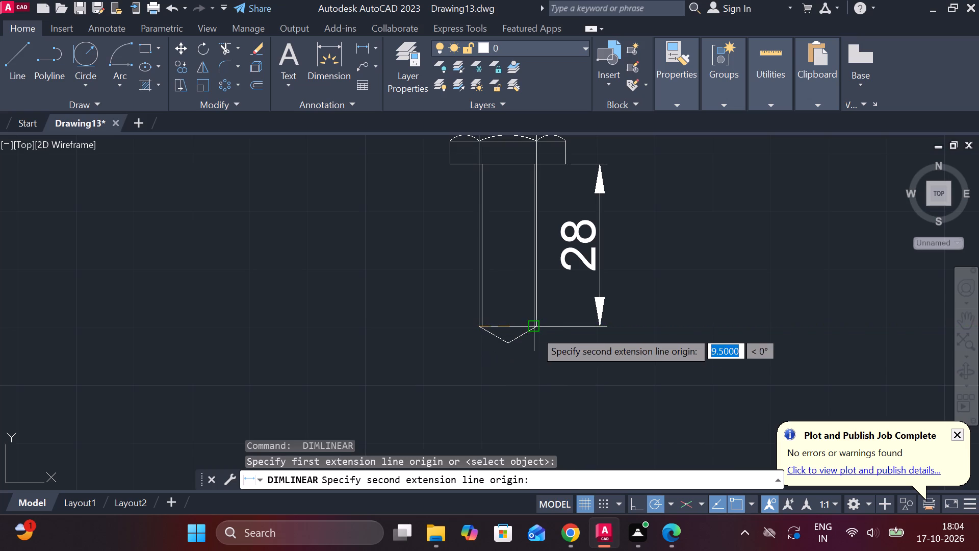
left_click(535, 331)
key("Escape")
Add a horizontal linear dimension across the shank's full outer width, placed below the pointed tip.
scroll(523, 350, "up", 2)
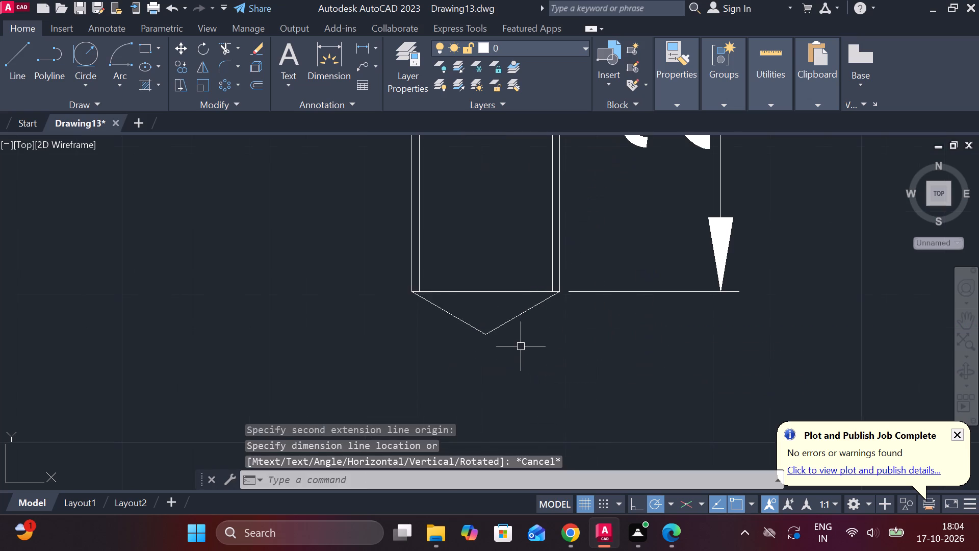
key("space")
left_click(406, 294)
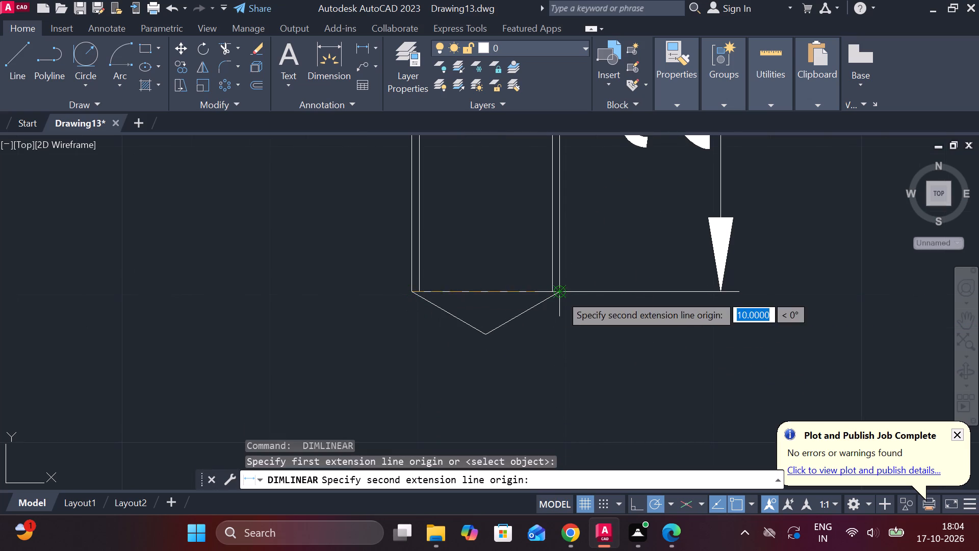
left_click(560, 294)
scroll(523, 368, "down", 1)
middle_click_drag(520, 368, 531, 322)
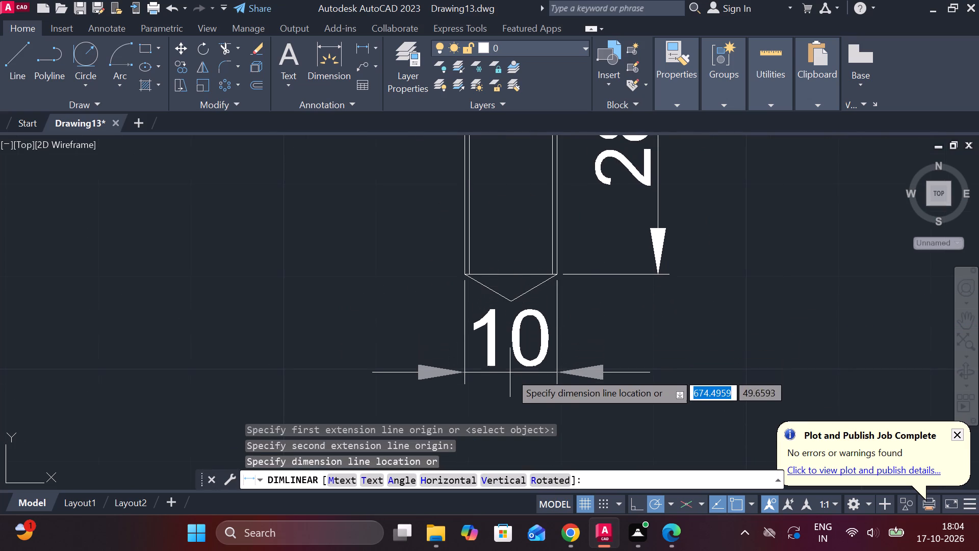
left_click(510, 377)
Add the prefix M to the shank width dimension text so it reads M10.
double_click(488, 362)
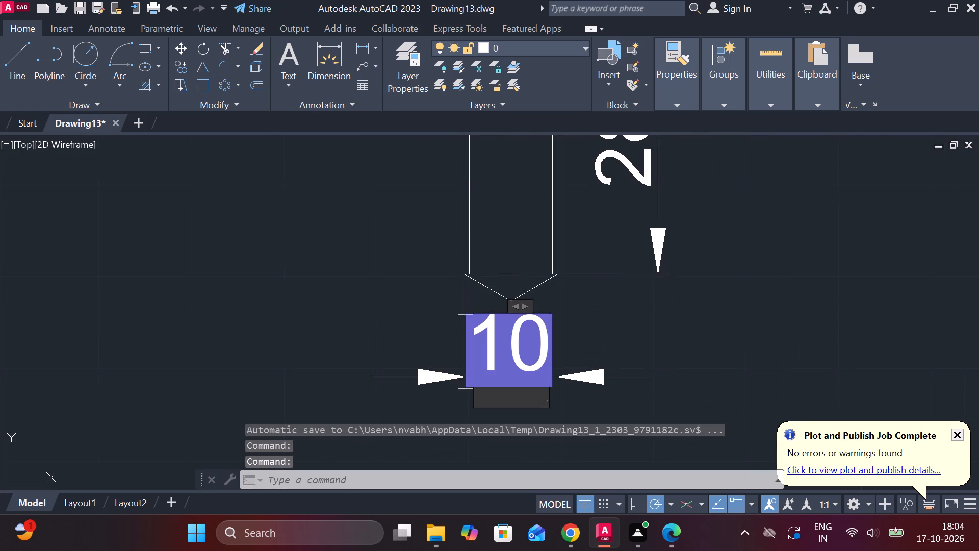
key("m")
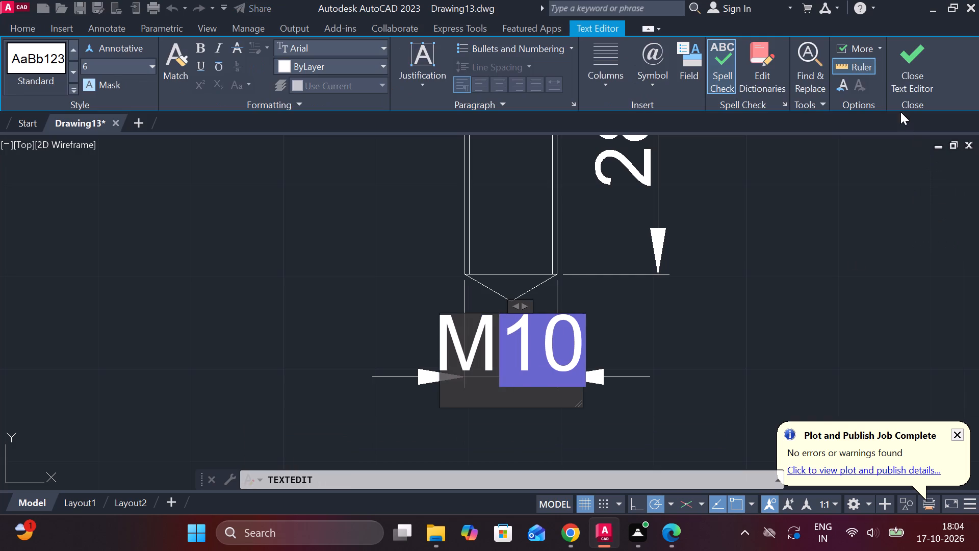
left_click(915, 71)
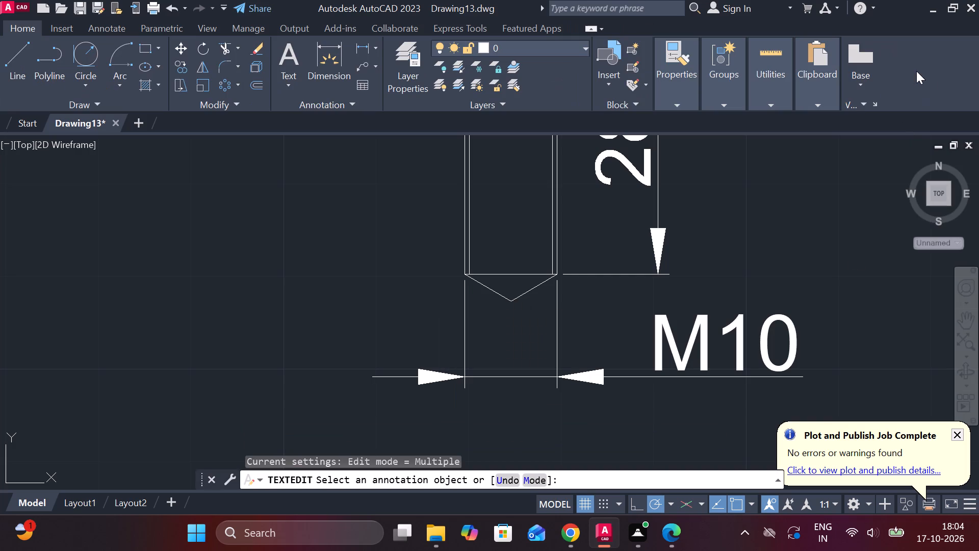
scroll(913, 69, "down", 1)
scroll(787, 147, "down", 2)
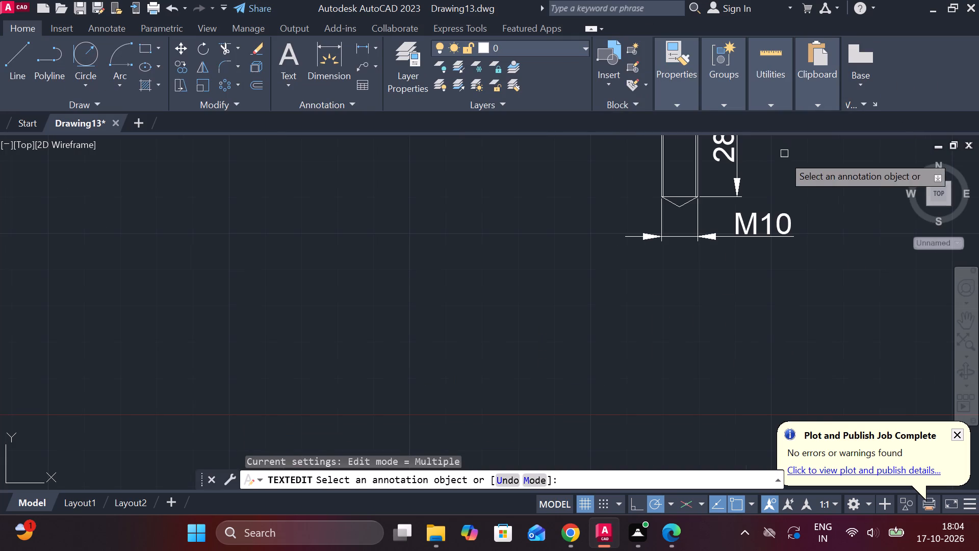
key("Escape")
scroll(756, 190, "down", 2)
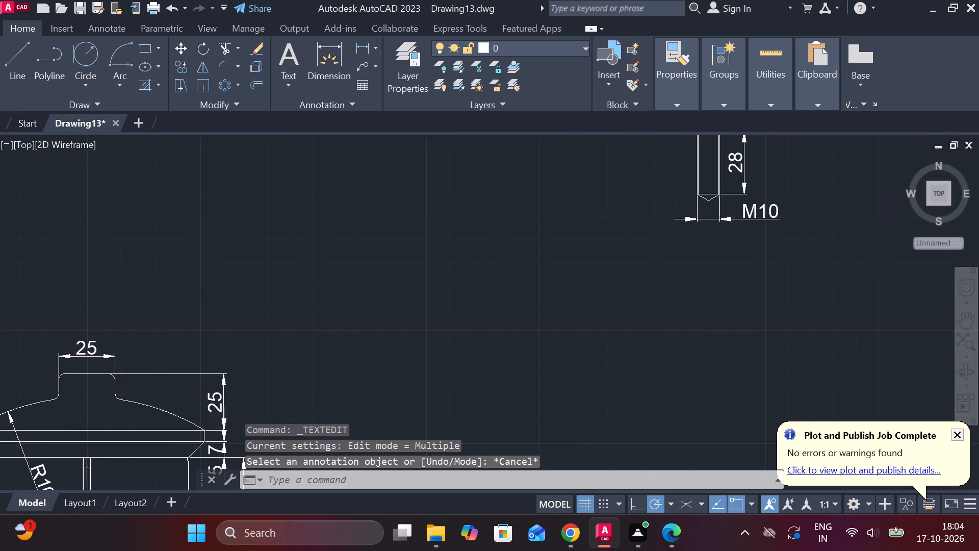
Draw a closed upright rectangle of lines, 16 wide and 60 tall, in the empty area beside the M10 bolt.
middle_click_drag(758, 190, 653, 268)
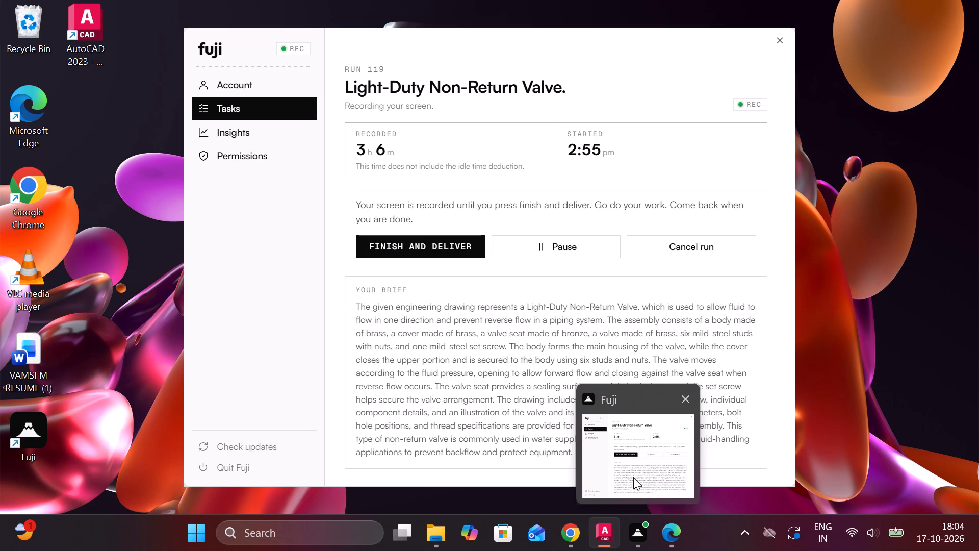
scroll(692, 220, "up", 1)
scroll(692, 220, "down", 2)
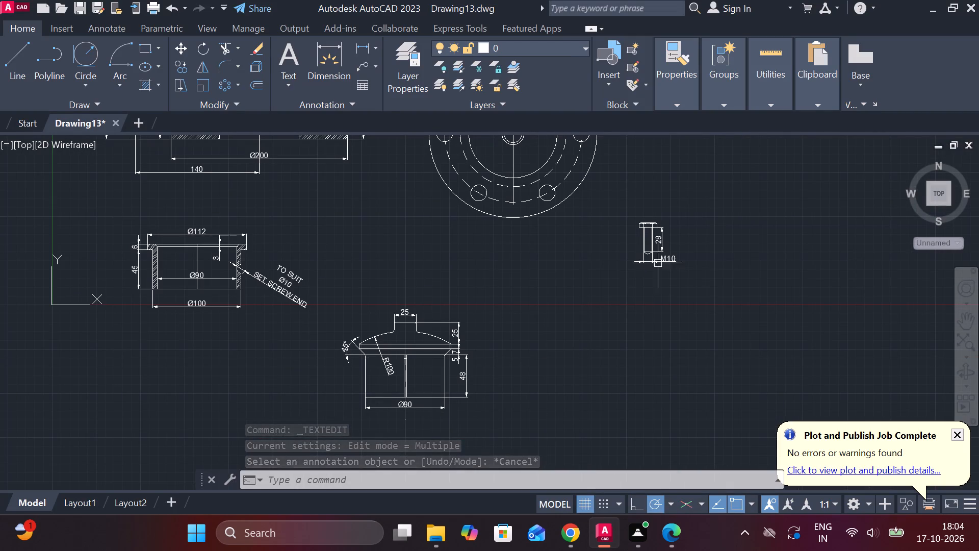
middle_click_drag(570, 281, 585, 282)
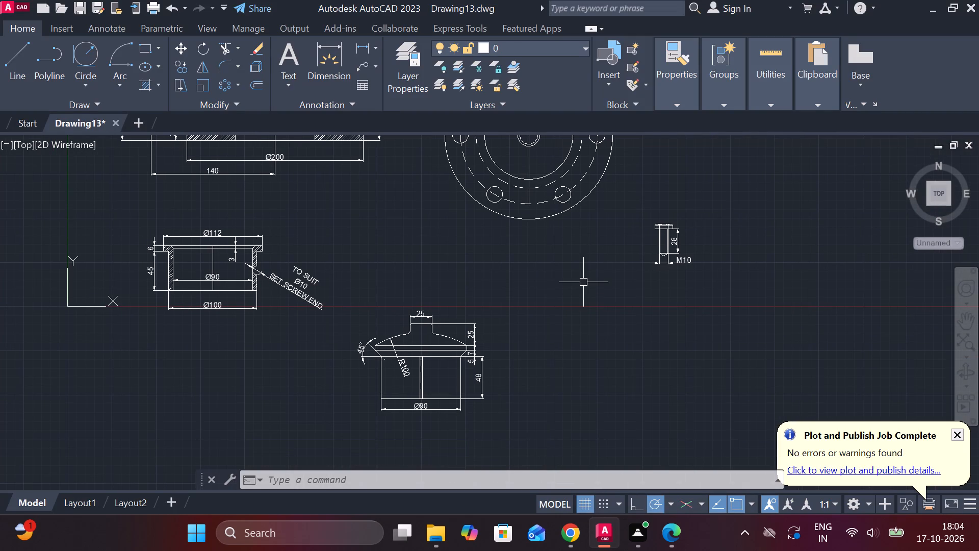
middle_click_drag(566, 282, 467, 314)
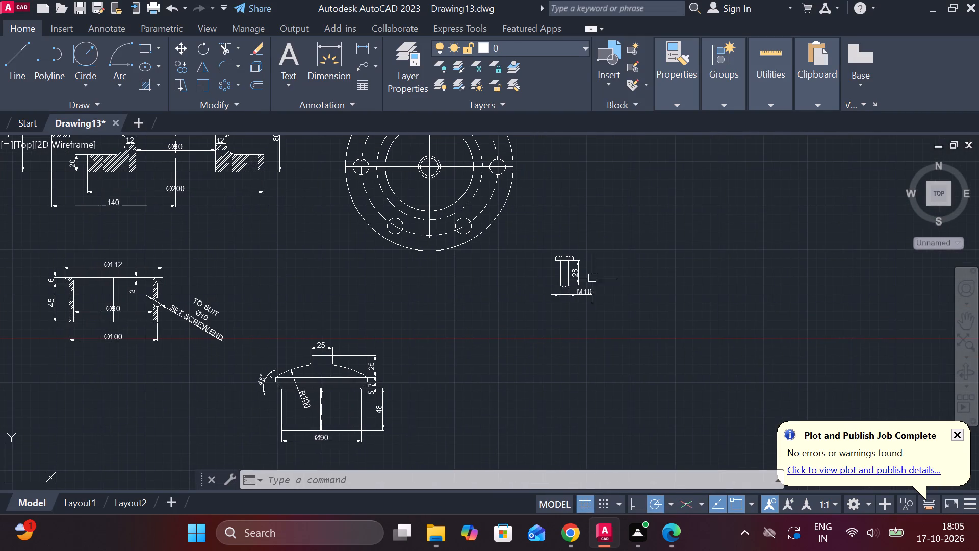
middle_click_drag(520, 242, 473, 262)
key("l")
key("Return")
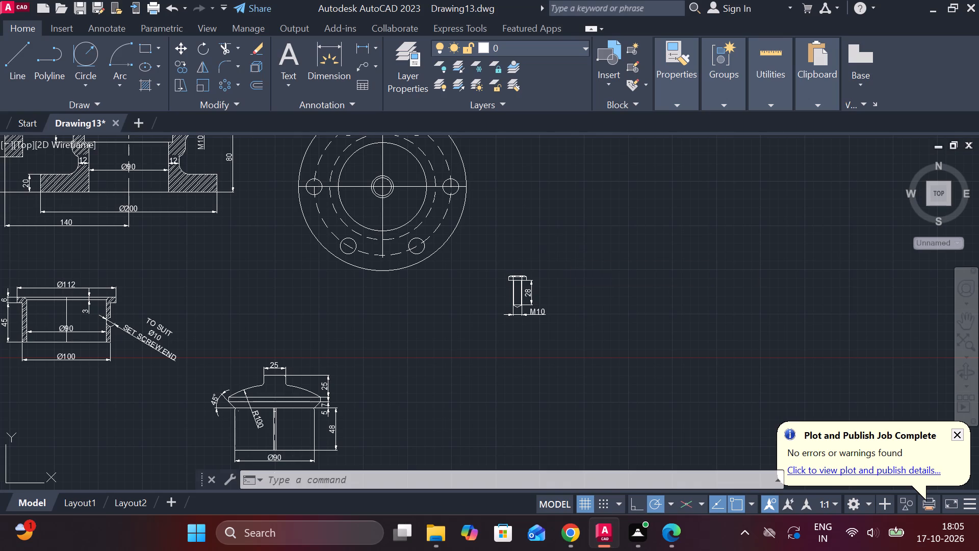
middle_click_drag(565, 258, 533, 261)
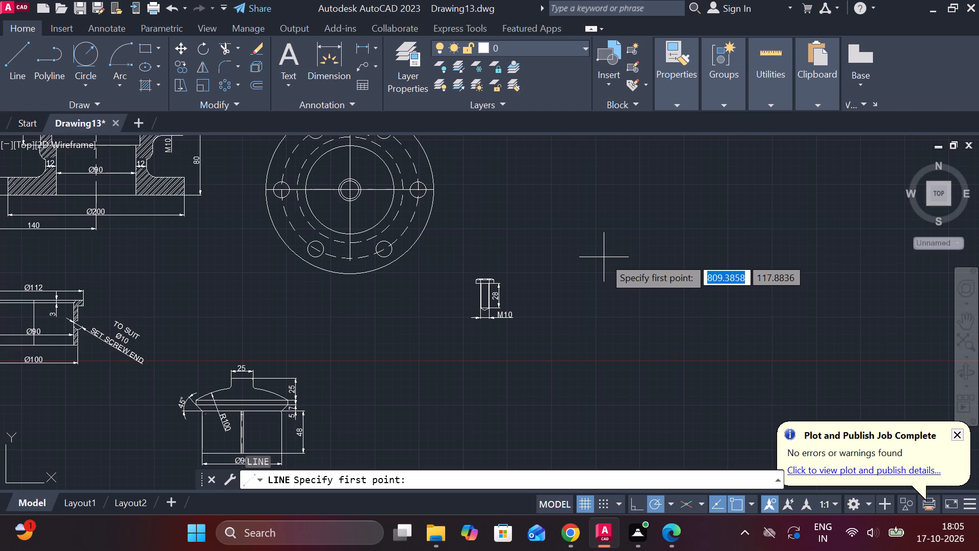
left_click(603, 235)
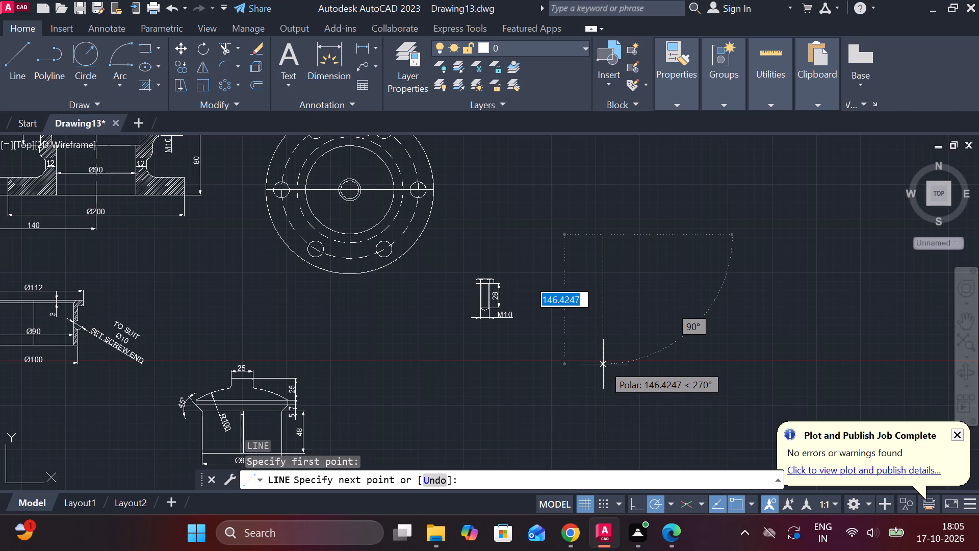
type("60")
key("Return")
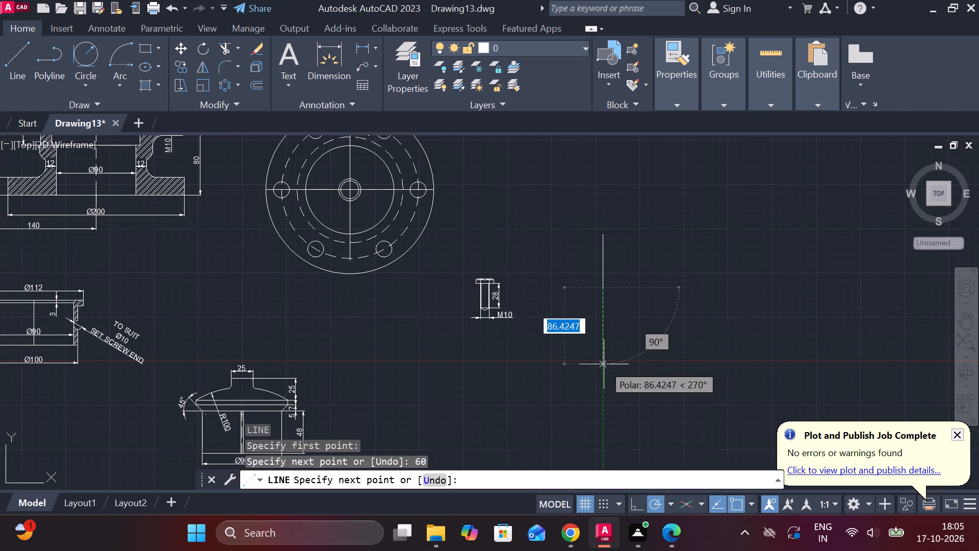
scroll(654, 292, "up", 1)
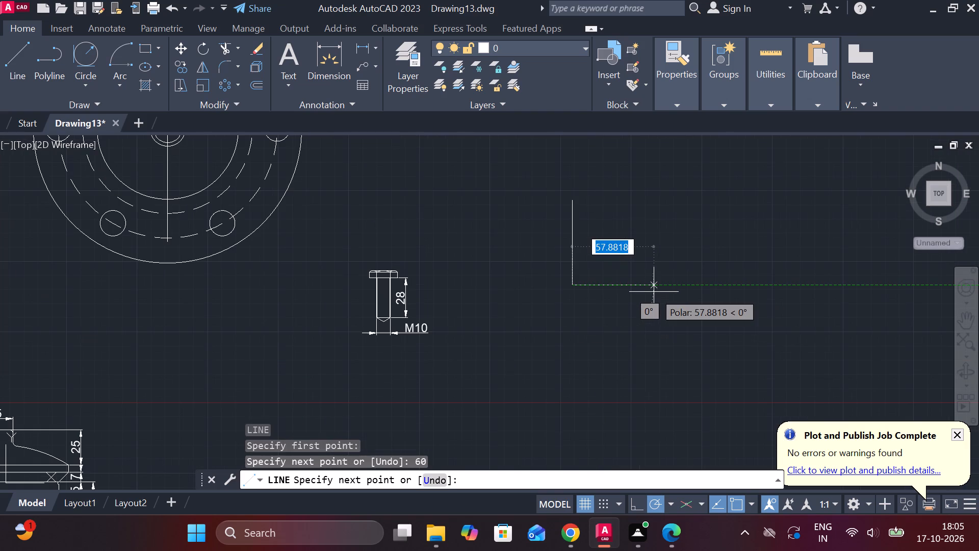
key("1")
key("6")
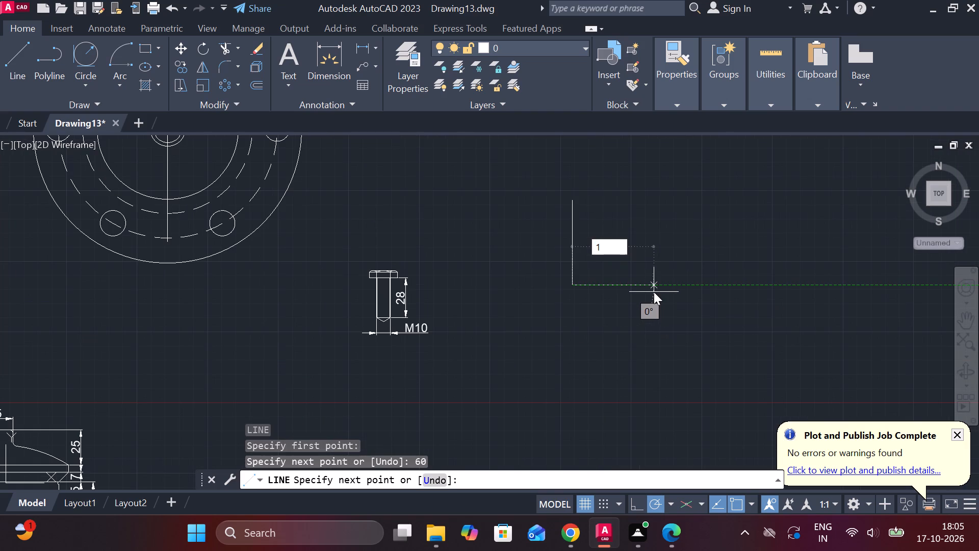
key("Return")
type("60")
key("Return")
scroll(582, 190, "up", 2)
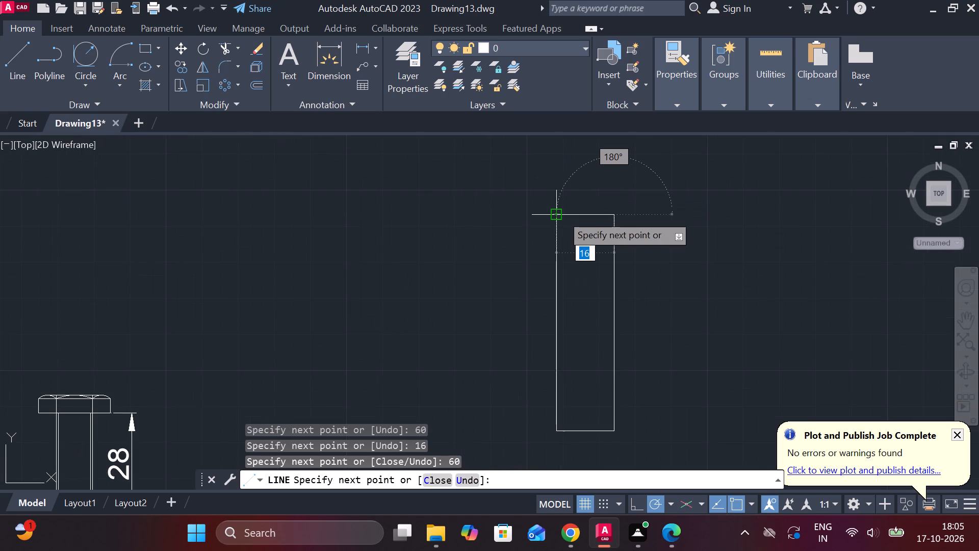
left_click(558, 218)
key("Escape")
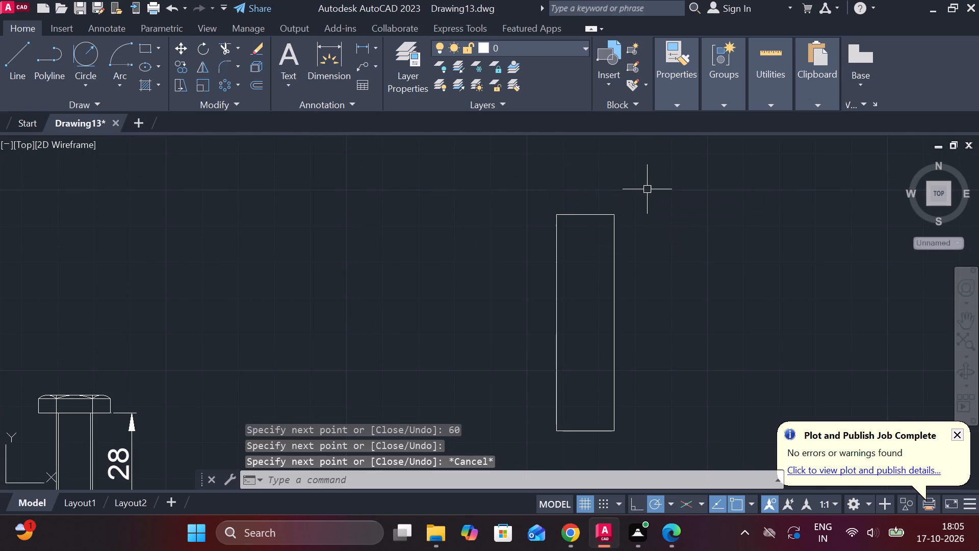
Draw a 32 wide by 20 tall head outline around the rectangle's upper end, extending 8 beyond each side.
key("l")
key("Return")
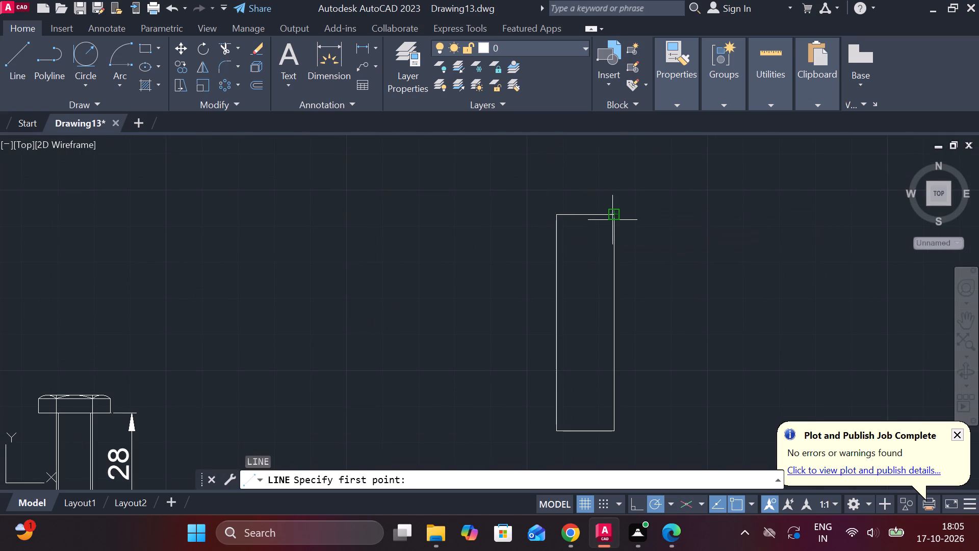
left_click(612, 220)
key("8")
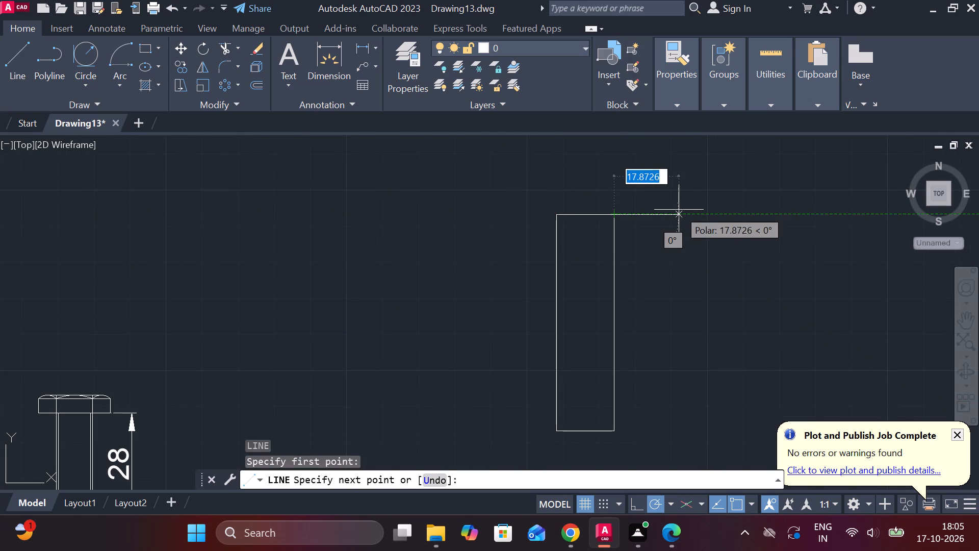
key("Return")
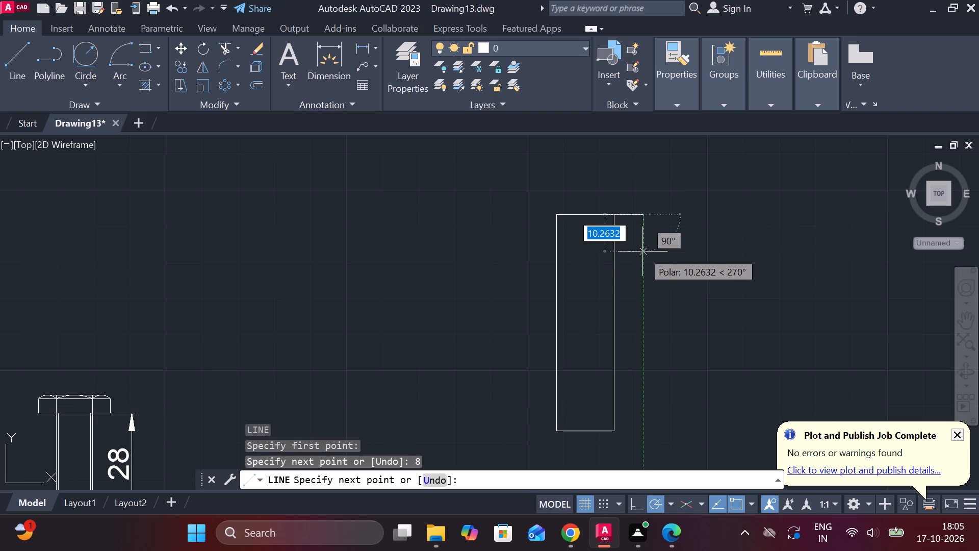
type("20")
key("Return")
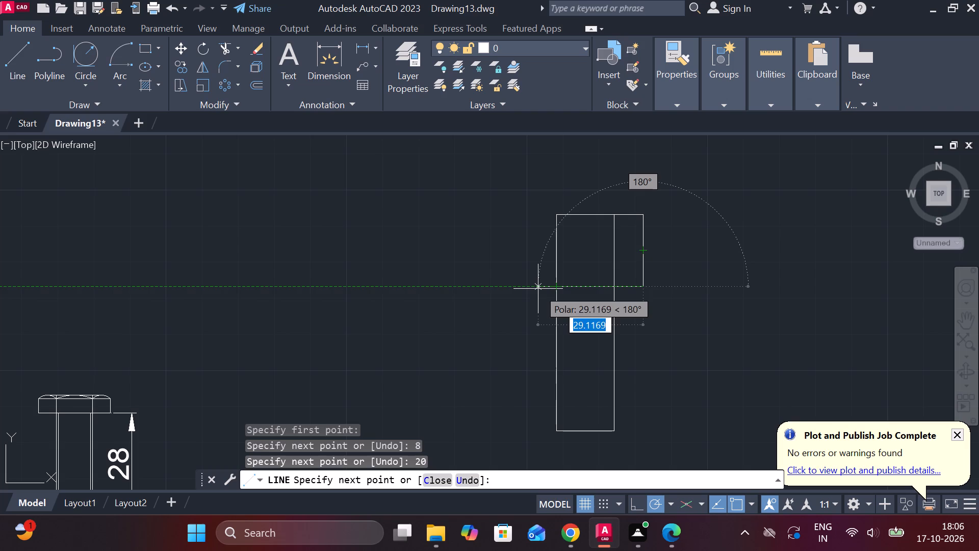
type("32")
key("space")
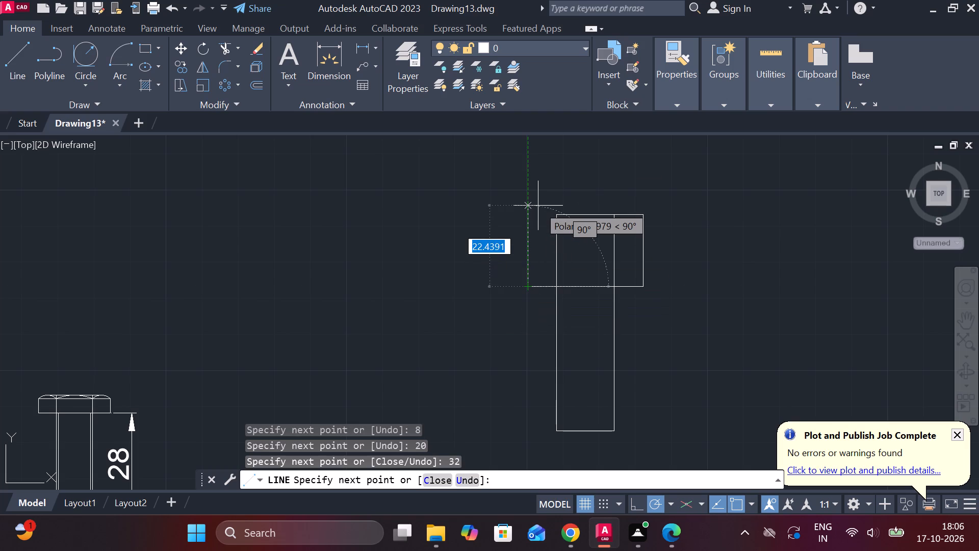
left_click(531, 215)
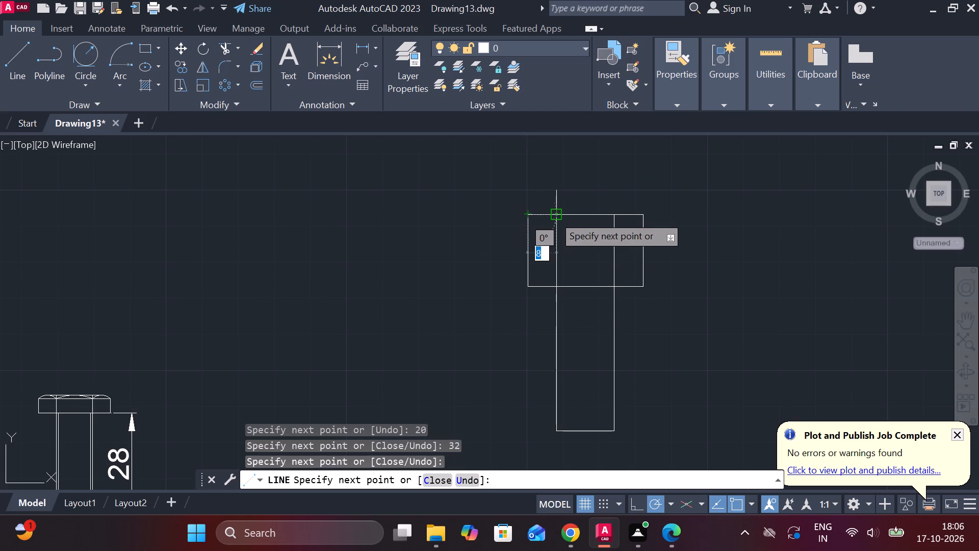
left_click(553, 215)
key("Escape")
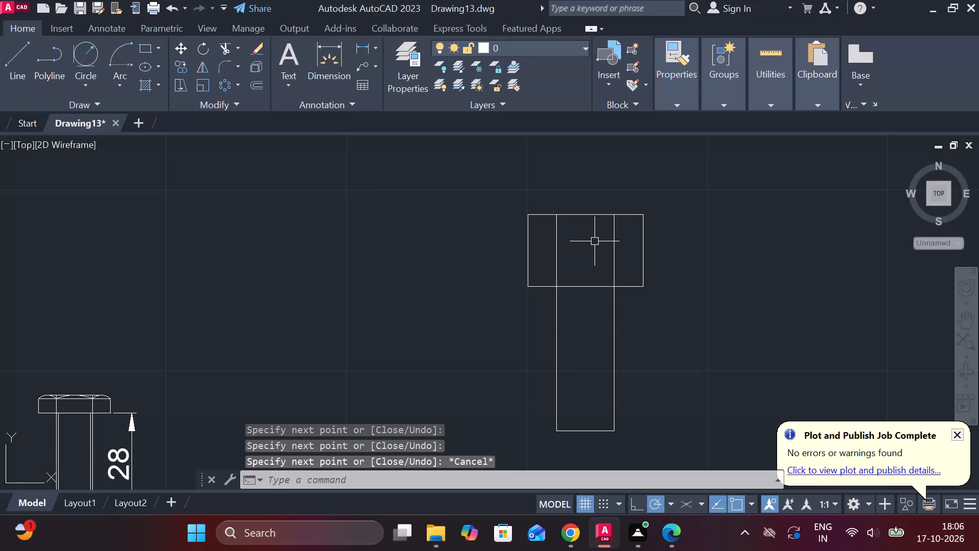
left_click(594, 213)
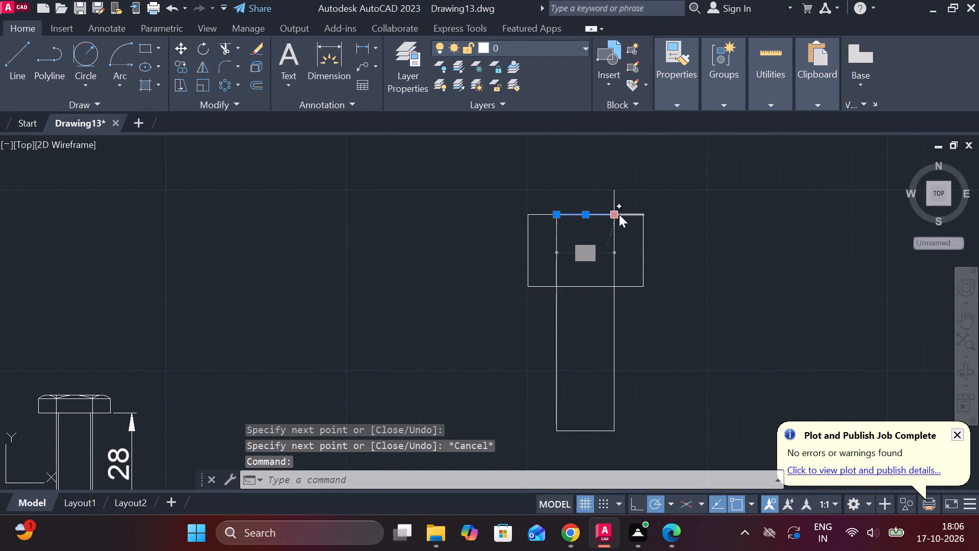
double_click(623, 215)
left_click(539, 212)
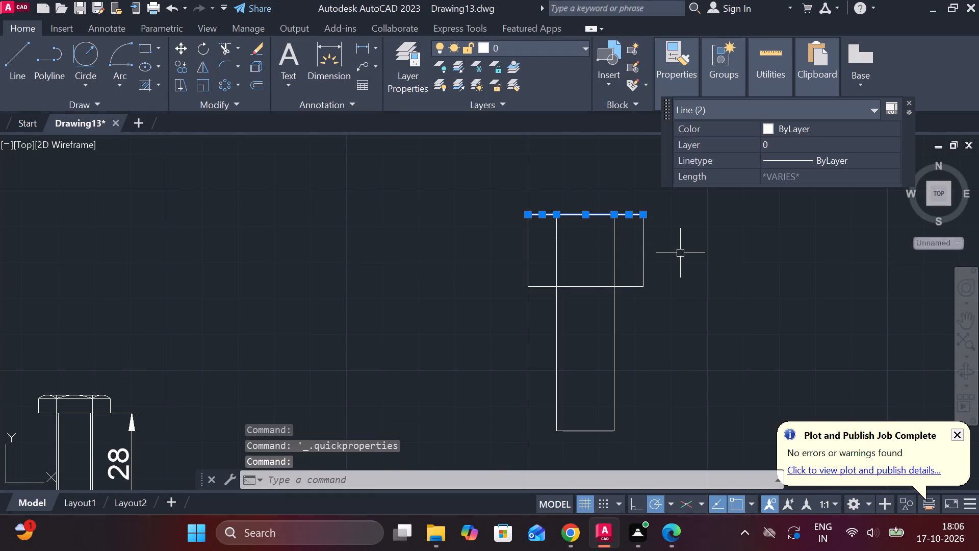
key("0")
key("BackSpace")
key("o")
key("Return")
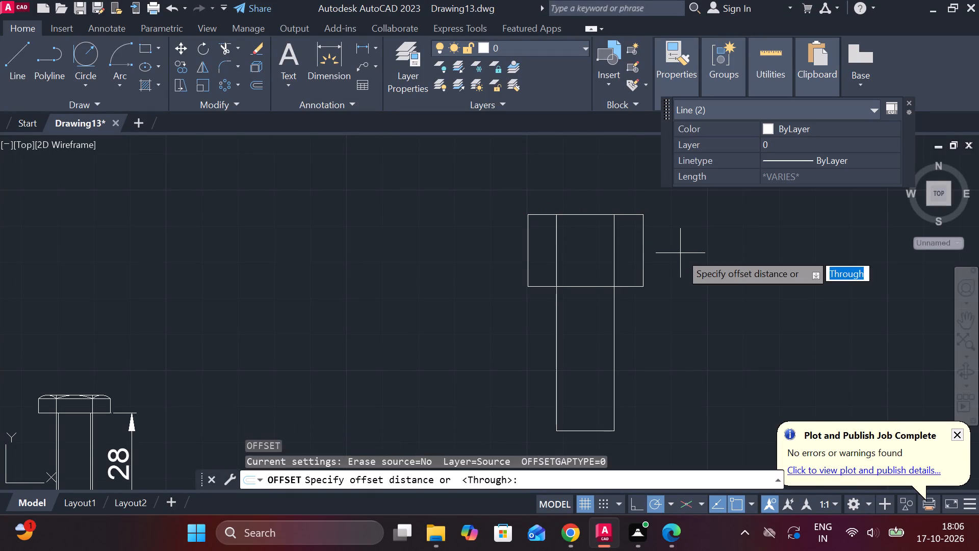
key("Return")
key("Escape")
Join the three collinear line segments along the head's top edge into one line.
left_click(634, 219)
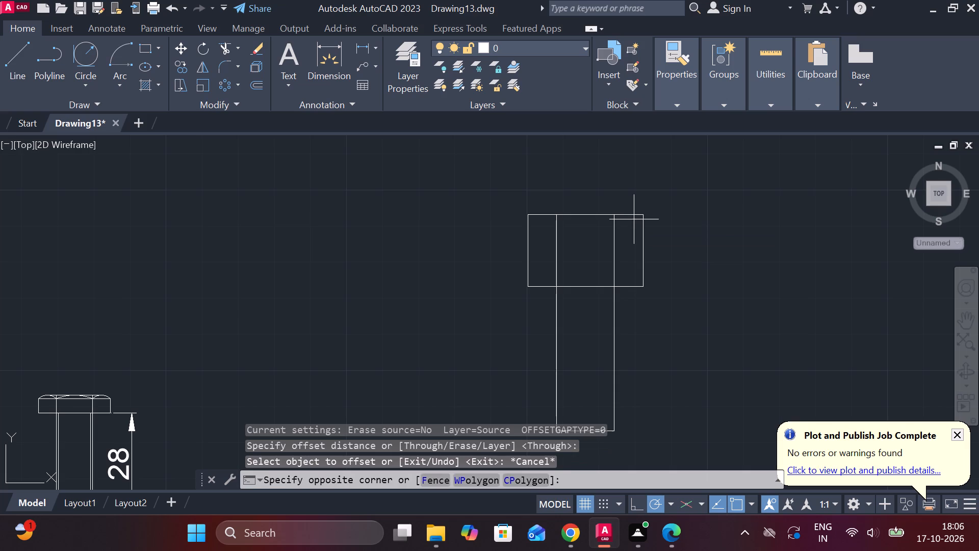
left_click(629, 213)
left_click(594, 212)
left_click(546, 216)
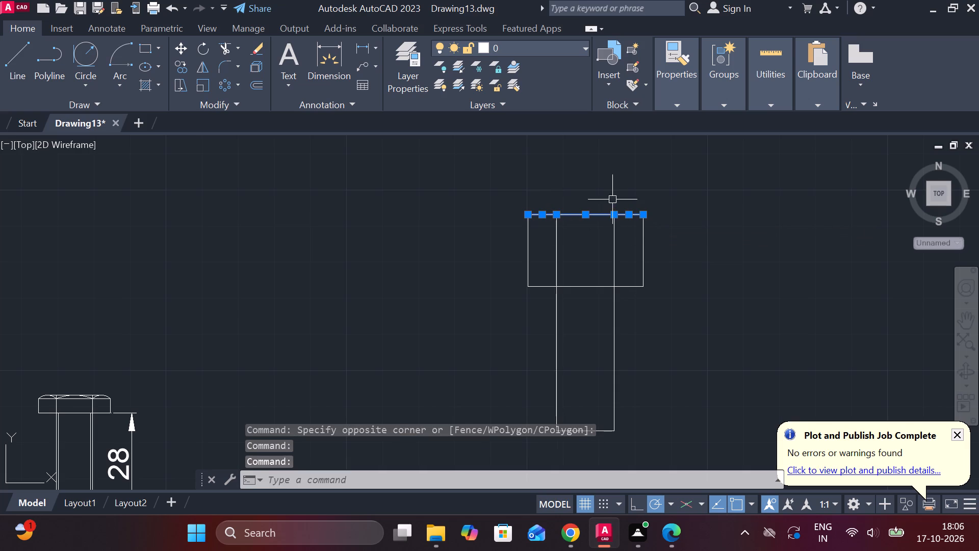
key("j")
key("Return")
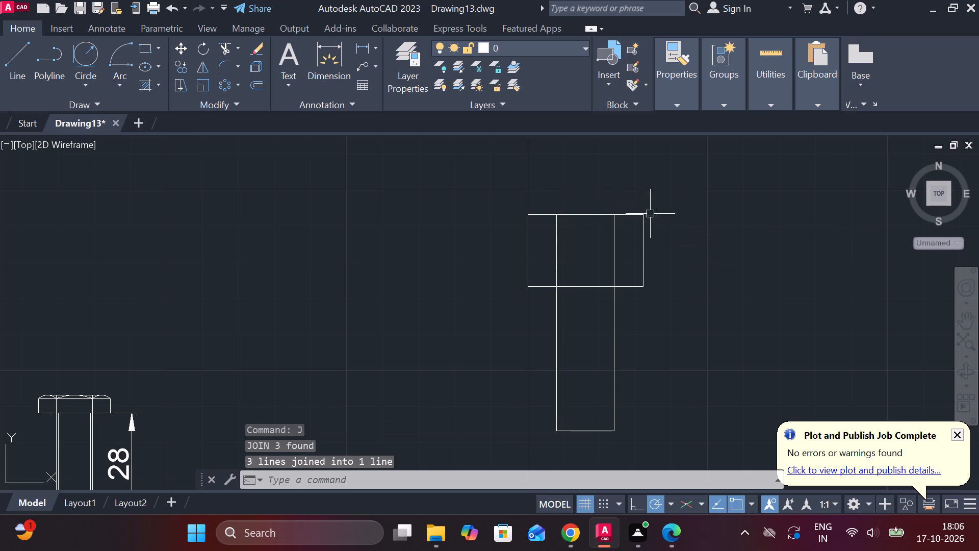
Offset the head's joined top line by 1 downward, inside the head.
left_click(629, 216)
key("o")
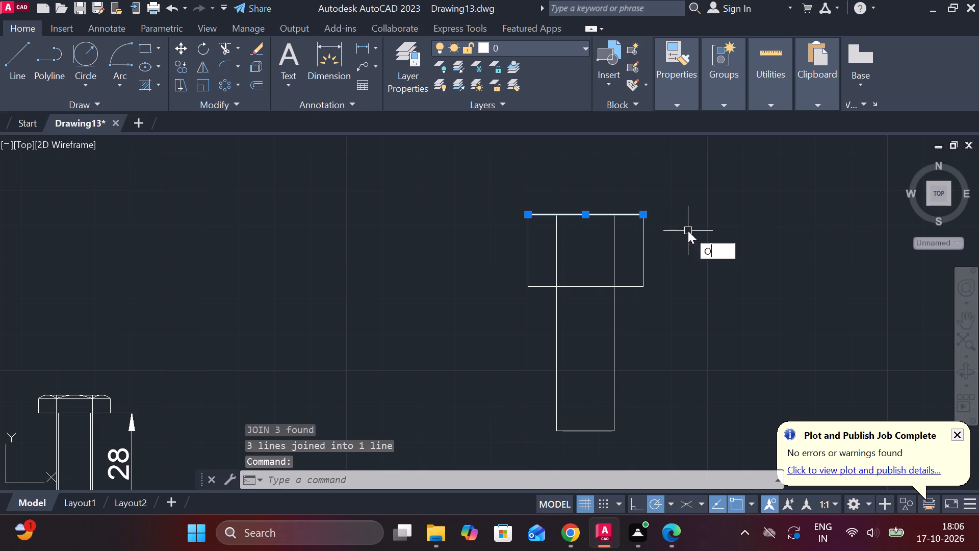
key("Return")
key("Return")
key("1")
key("Return")
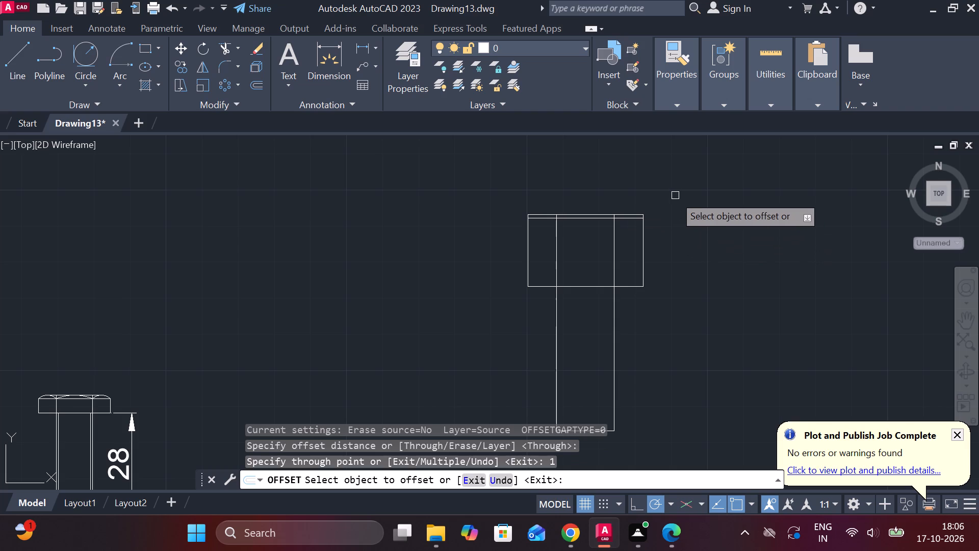
scroll(544, 178, "up", 2)
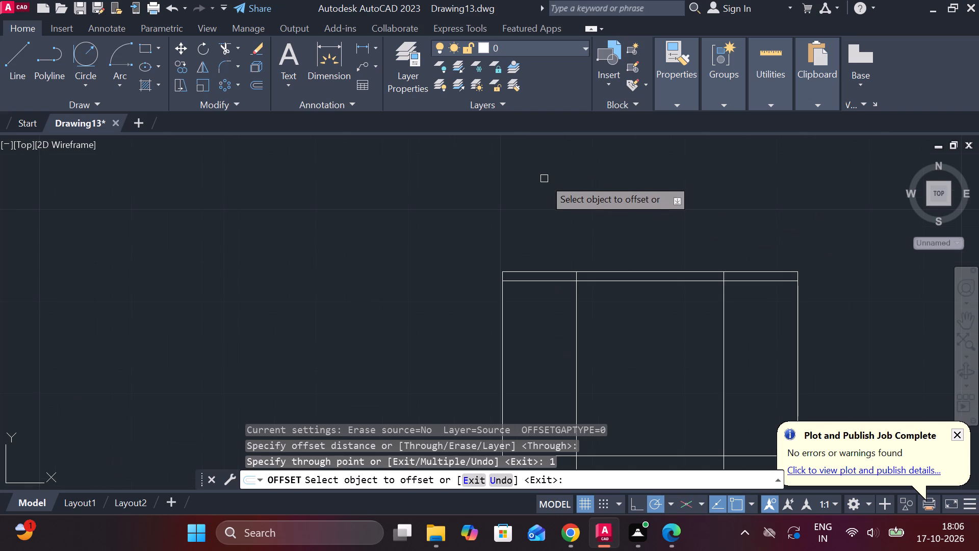
key("Escape")
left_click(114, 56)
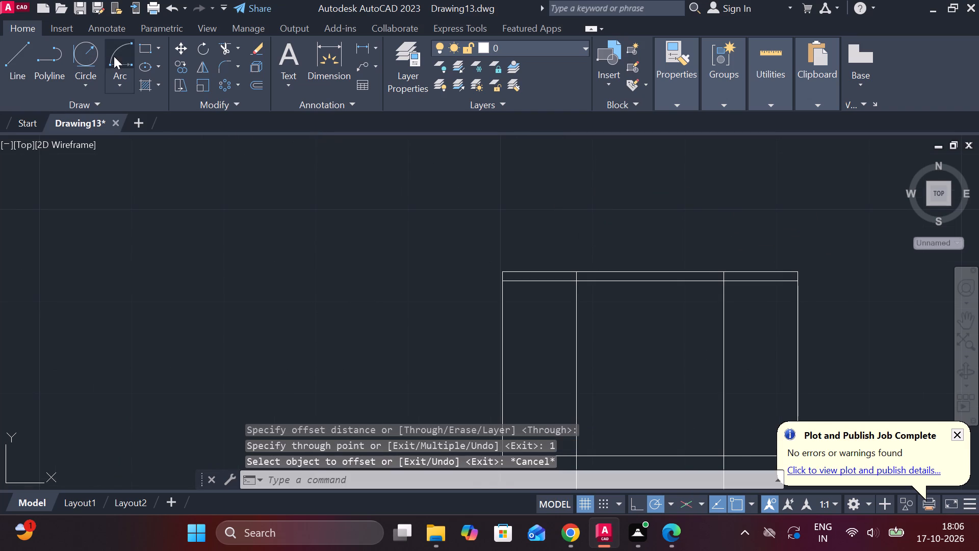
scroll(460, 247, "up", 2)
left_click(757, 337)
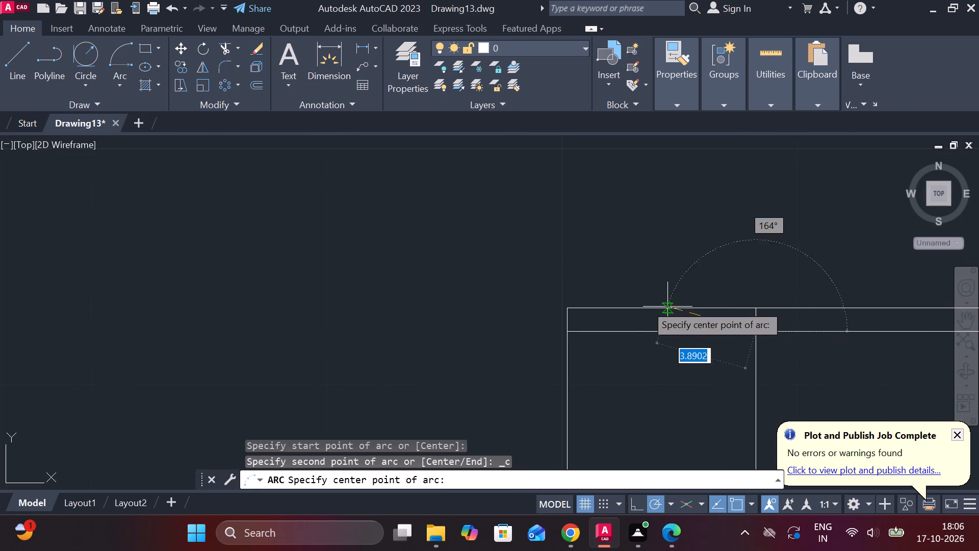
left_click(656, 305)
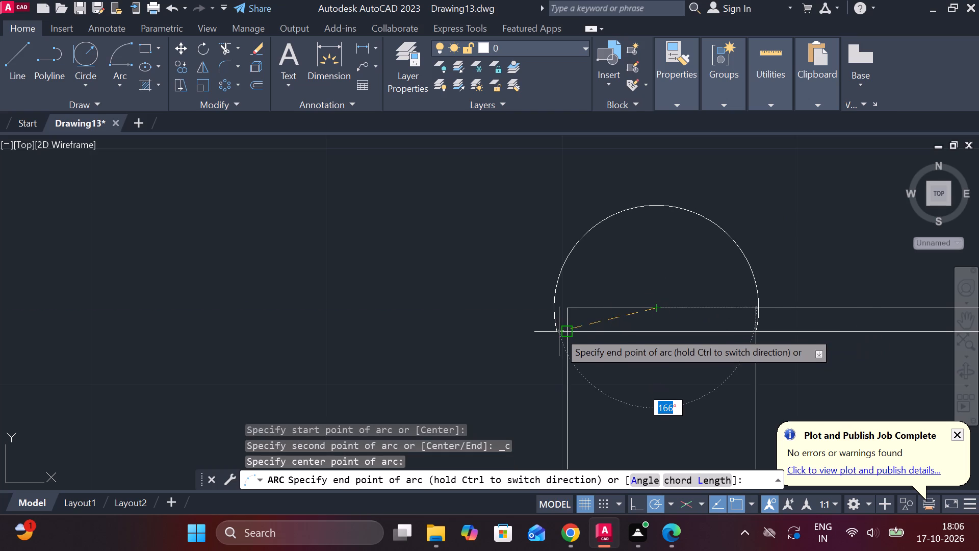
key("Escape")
Draw a three-point arc over the head's left section, from the offset line's ends up to the top edge.
middle_click_drag(636, 297, 586, 266)
key("space")
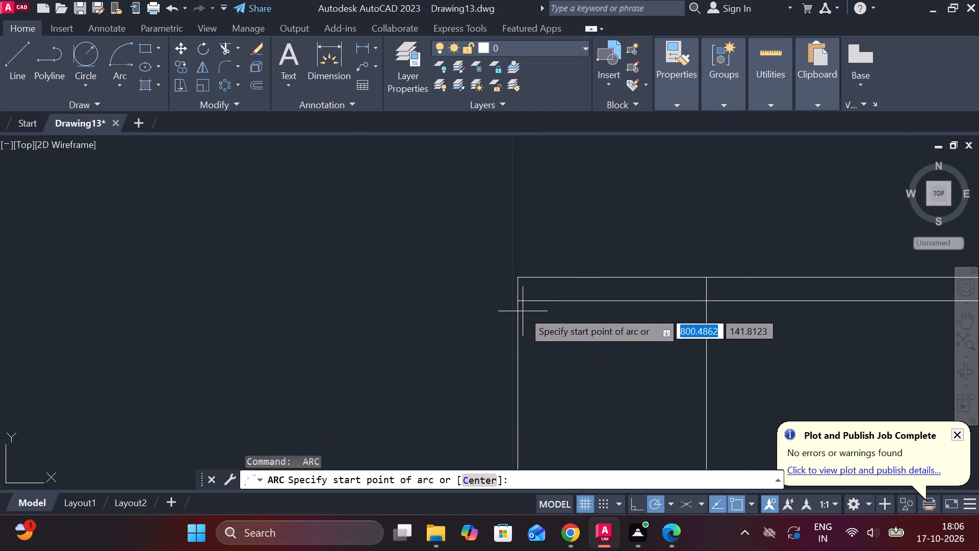
left_click(520, 302)
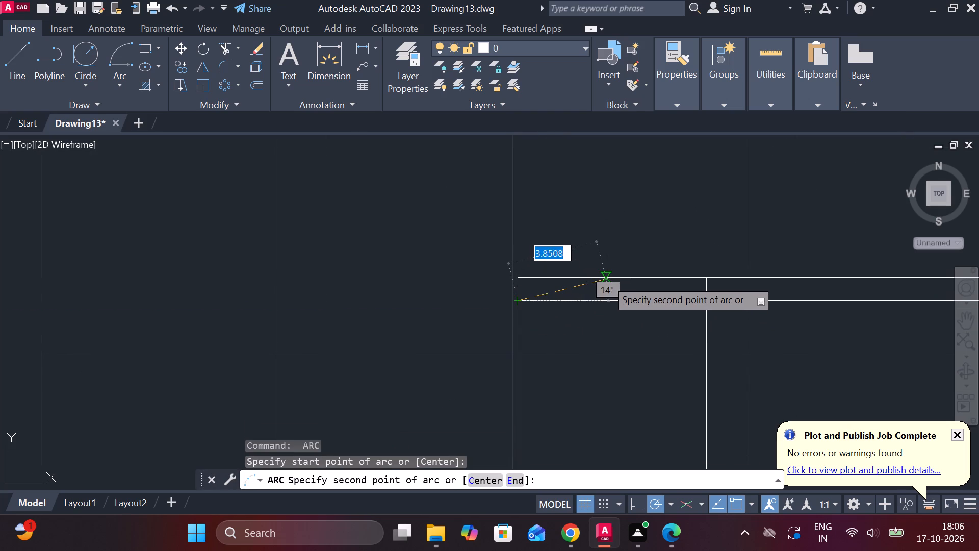
left_click(606, 279)
left_click(711, 302)
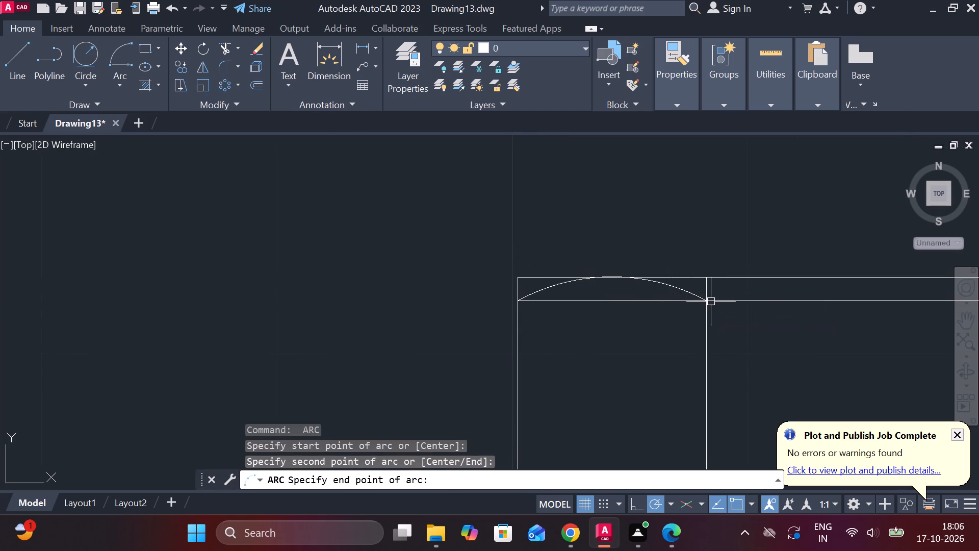
Draw three-point arcs over the head's middle and right sections, from the offset line's ends up to the top edge.
scroll(716, 300, "down", 1)
middle_click_drag(716, 300, 587, 298)
key("space")
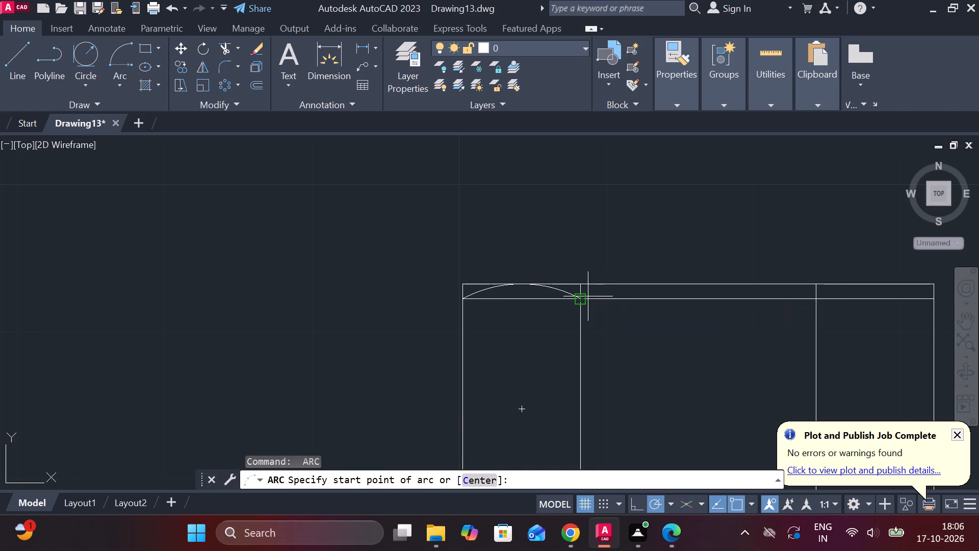
left_click(588, 296)
left_click(700, 285)
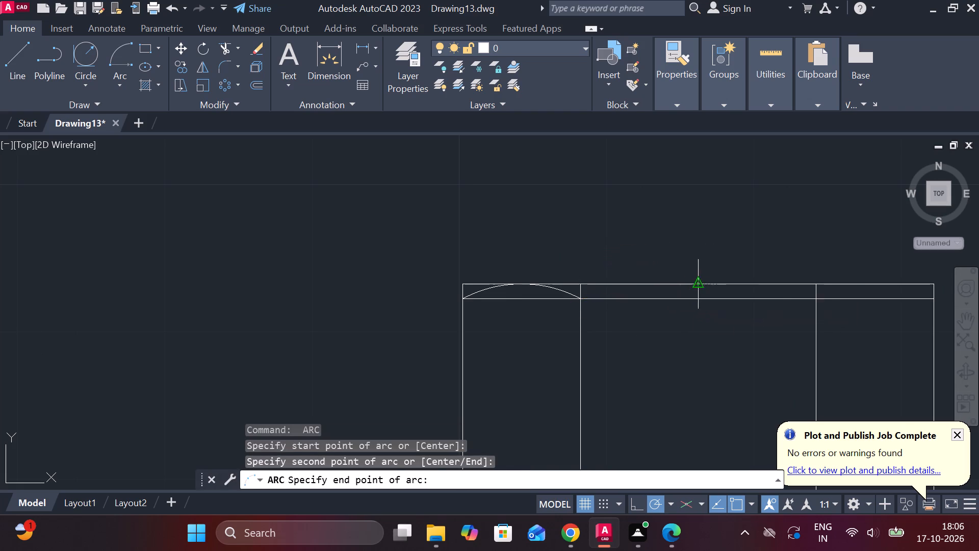
left_click(820, 296)
middle_click_drag(809, 294, 666, 322)
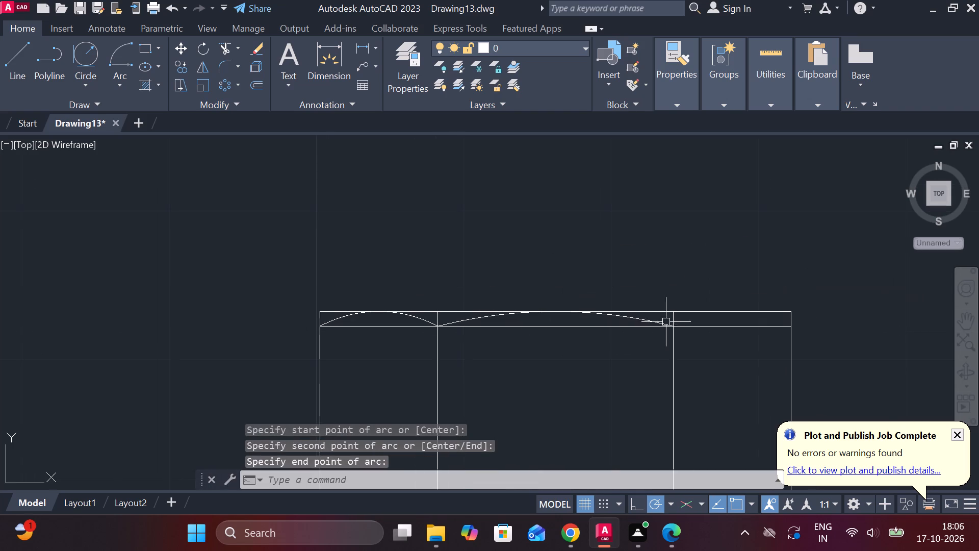
key("space")
left_click(682, 323)
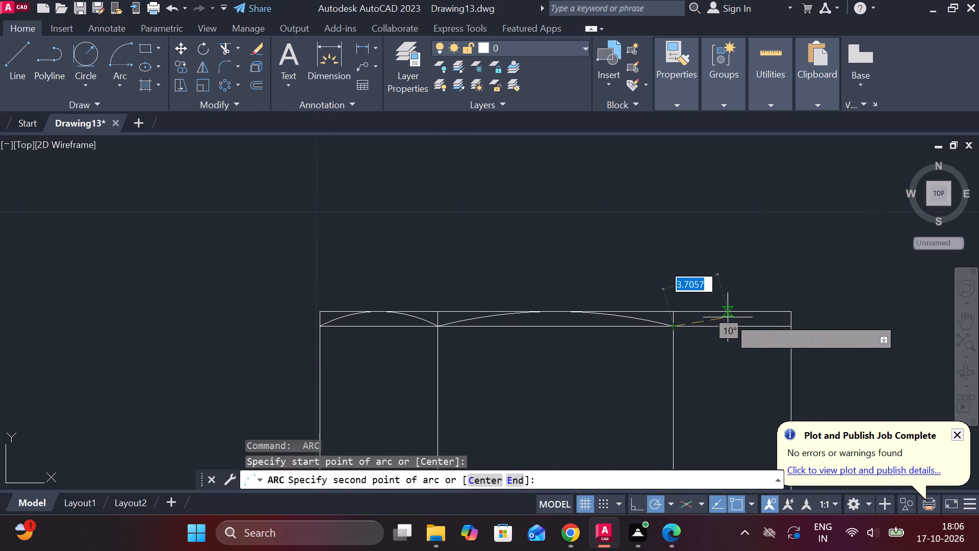
left_click(735, 314)
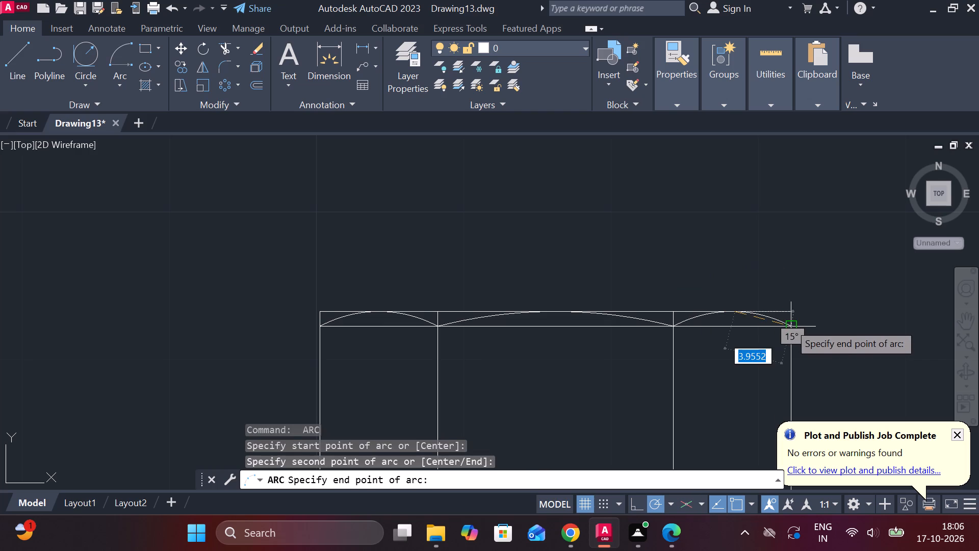
left_click(789, 324)
scroll(756, 309, "down", 1)
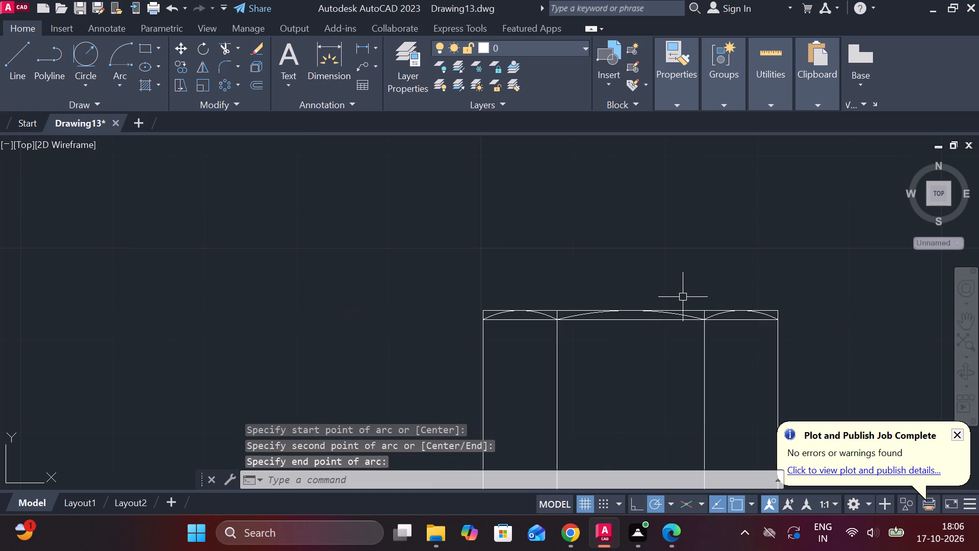
key("Escape")
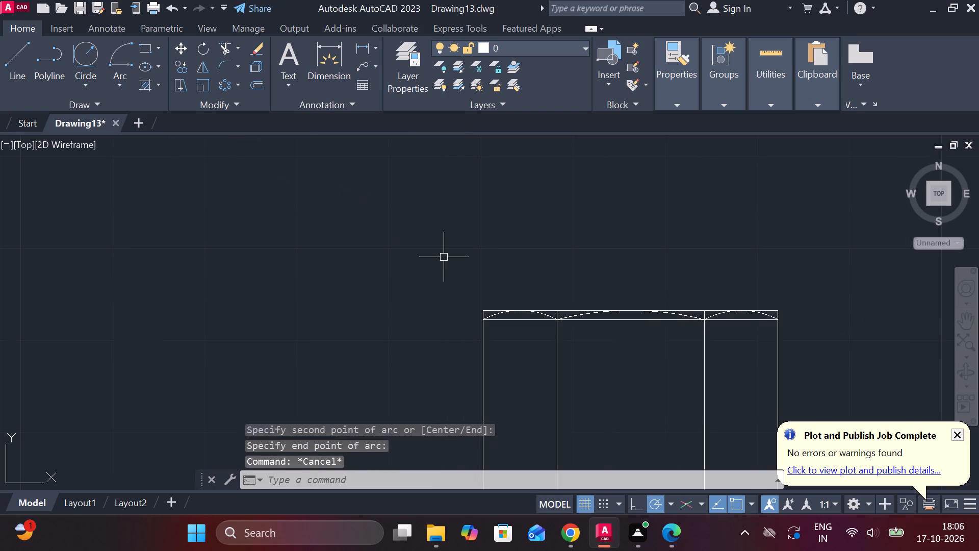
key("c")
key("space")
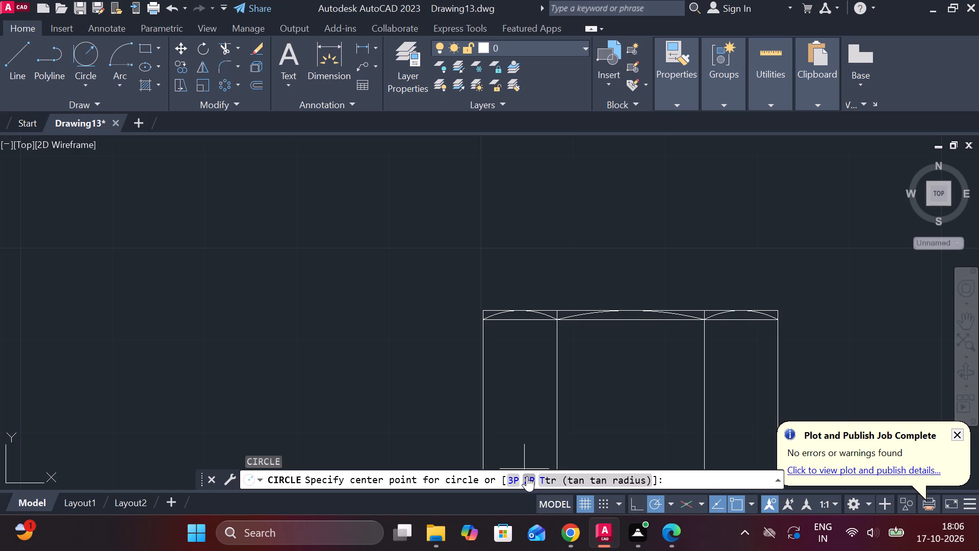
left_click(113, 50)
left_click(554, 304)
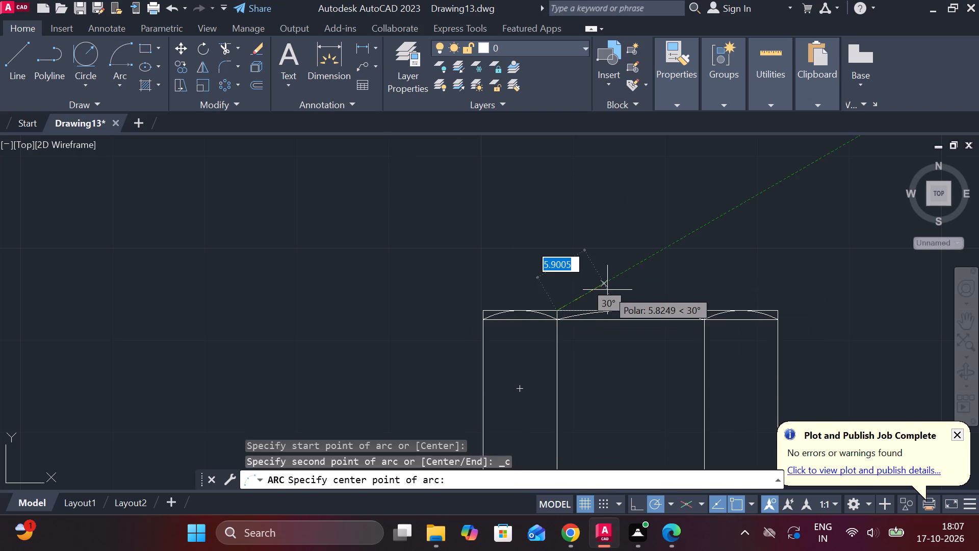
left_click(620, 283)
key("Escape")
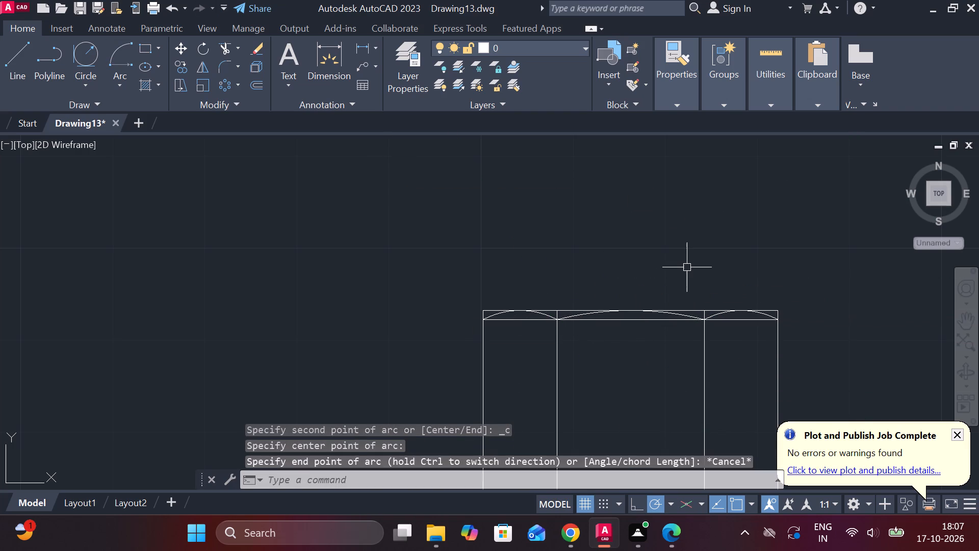
Draw a three-point arc bulging above the head's middle section, between the shank lines' upper ends, its peak about 9 from each end.
key("space")
left_click(703, 307)
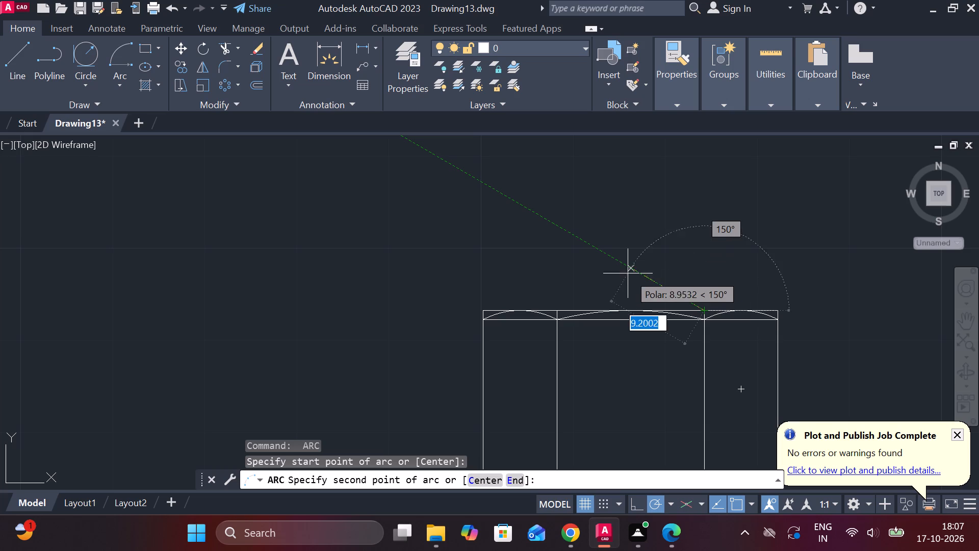
left_click(626, 272)
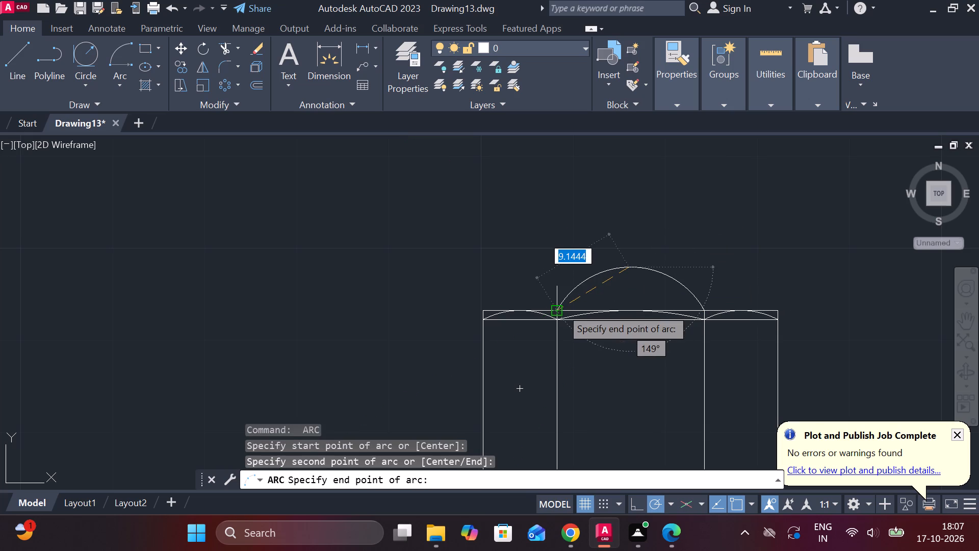
left_click(561, 308)
scroll(766, 247, "down", 1)
middle_click_drag(771, 257, 701, 214)
scroll(702, 221, "down", 1)
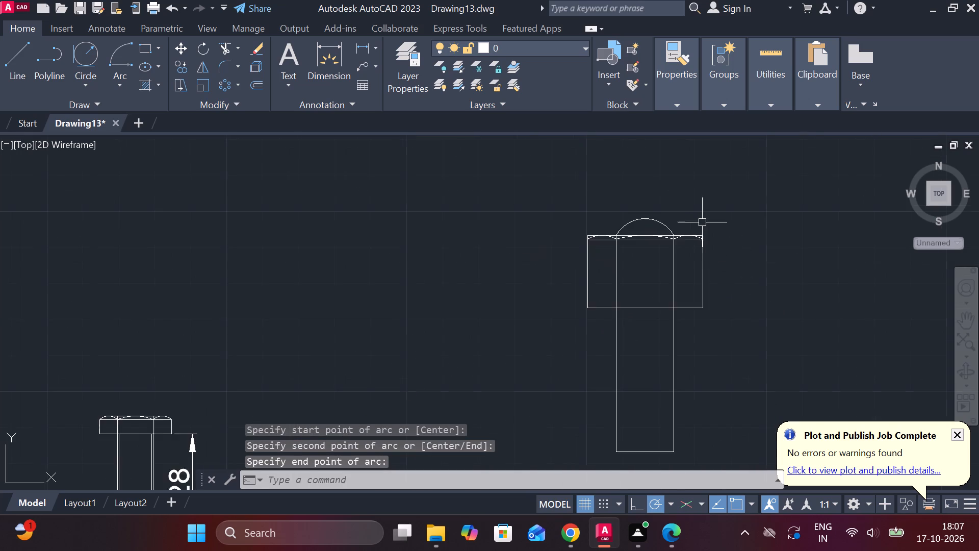
middle_click_drag(725, 262, 645, 196)
middle_click_drag(639, 261, 622, 261)
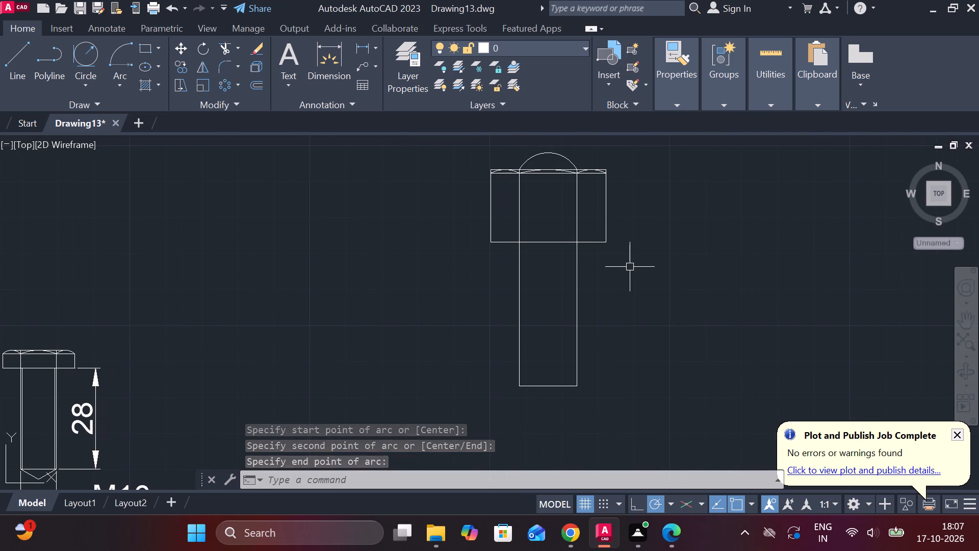
key("Escape")
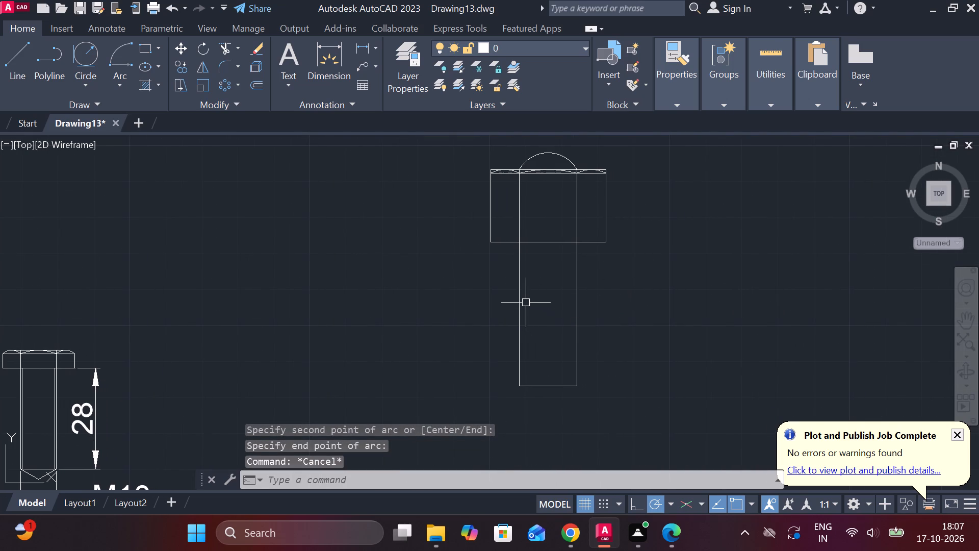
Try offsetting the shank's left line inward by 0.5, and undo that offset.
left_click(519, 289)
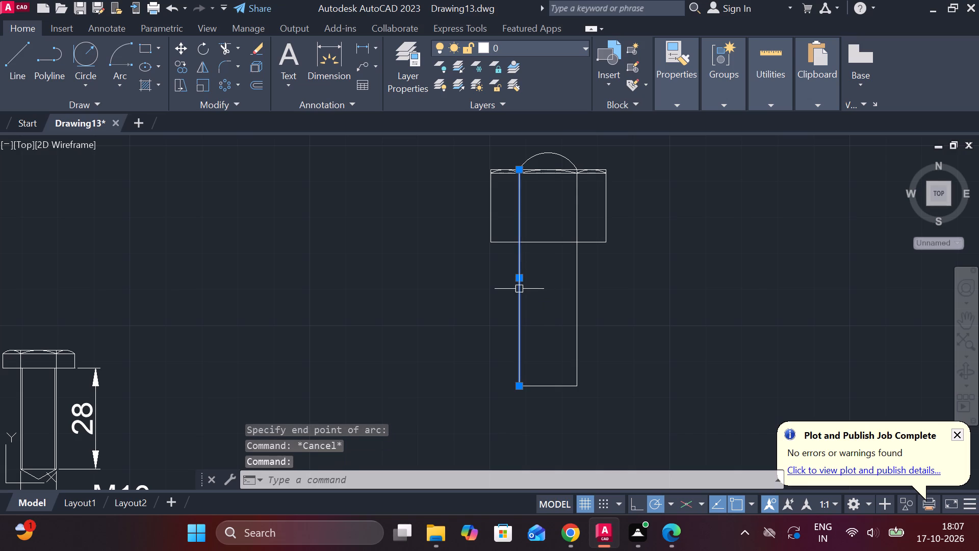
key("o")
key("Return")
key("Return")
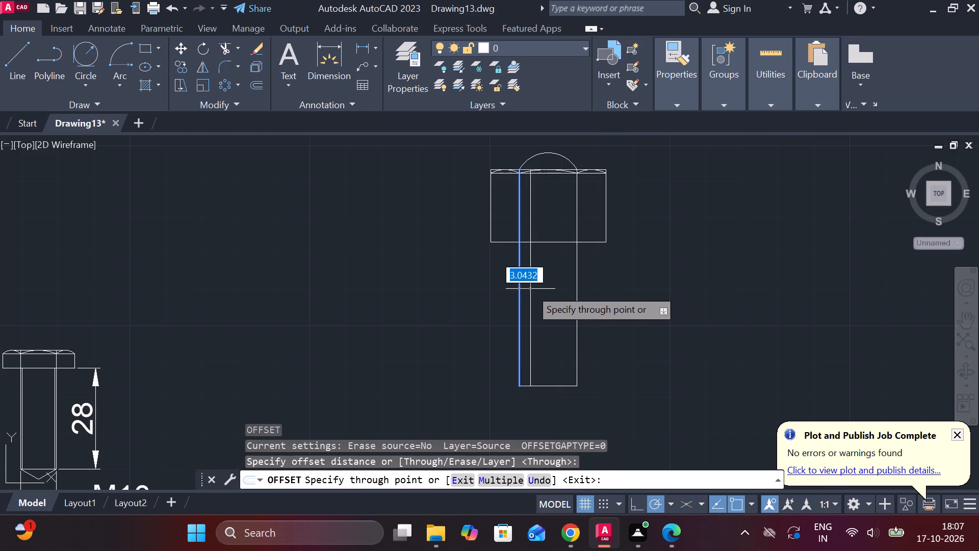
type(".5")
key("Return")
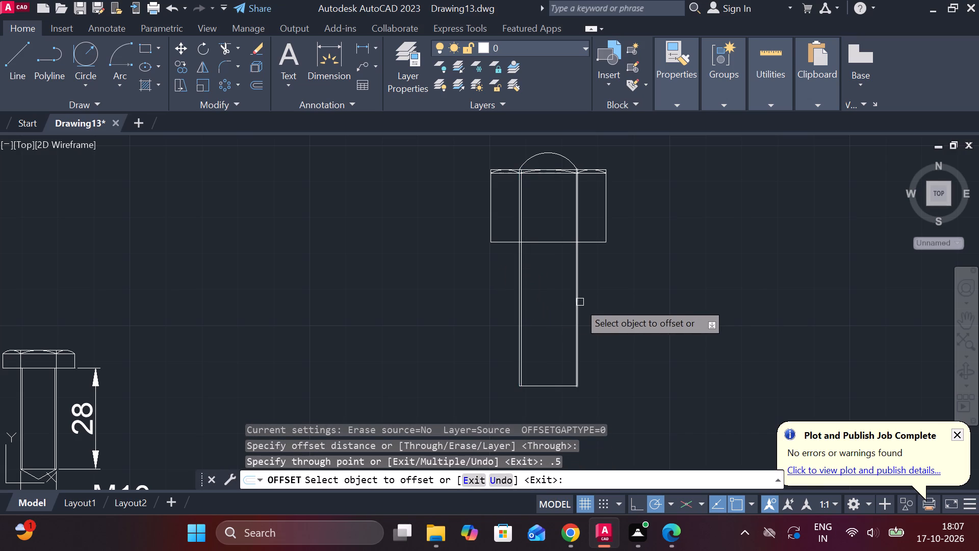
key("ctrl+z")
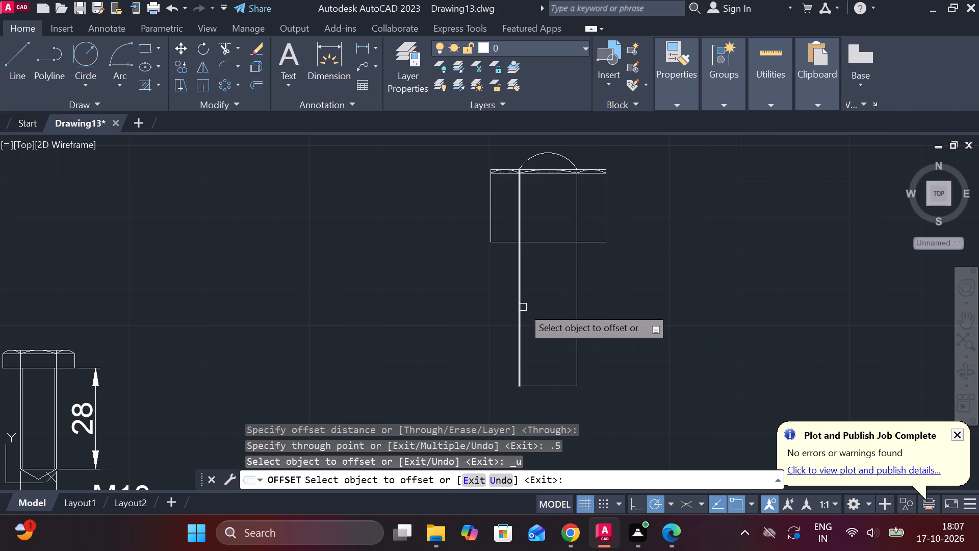
Offset the shank's left and right side lines inward by 1 each.
left_click(523, 307)
type("1")
key("space")
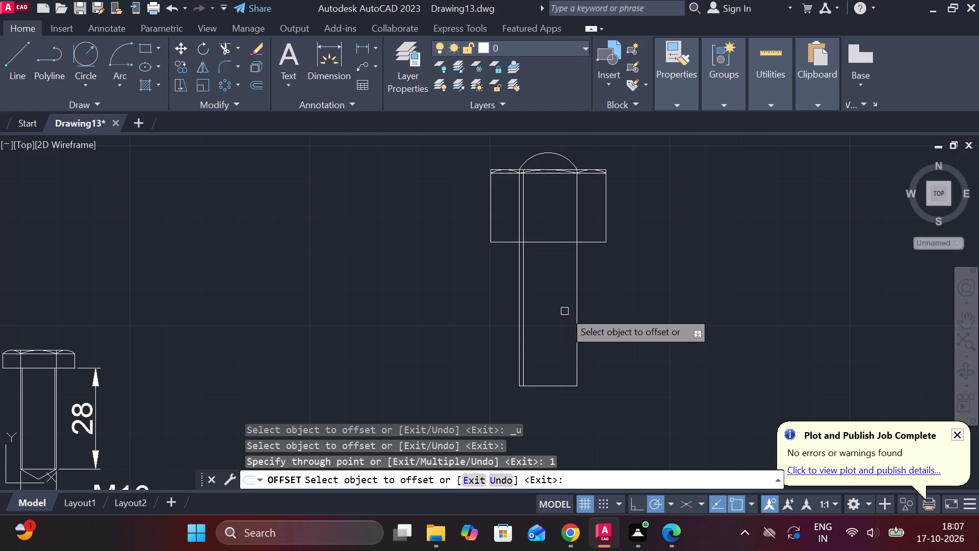
left_click(577, 291)
type("1")
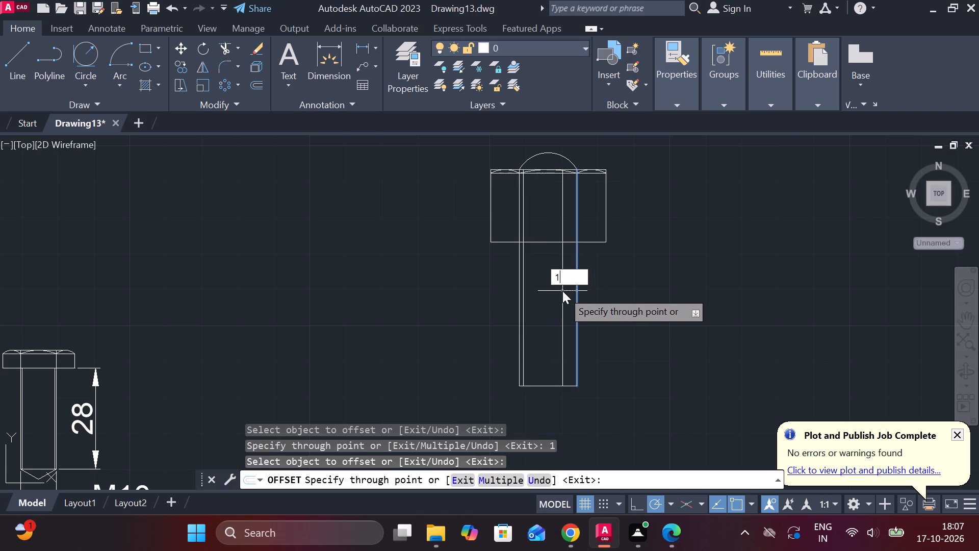
key("space")
scroll(554, 274, "up", 1)
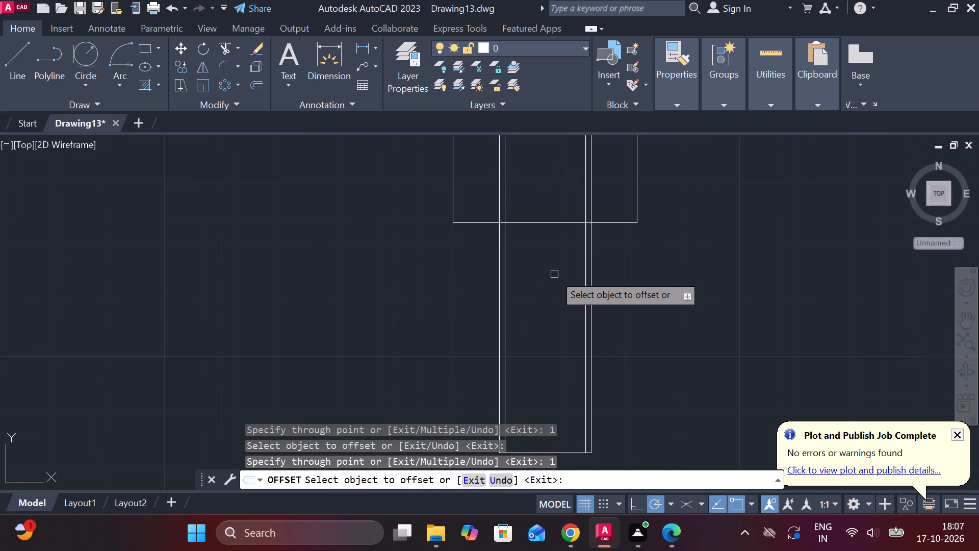
key("Escape")
Offset the shank's bottom line upward by 20, and offset the resulting line upward by a further 10.
scroll(635, 300, "down", 1)
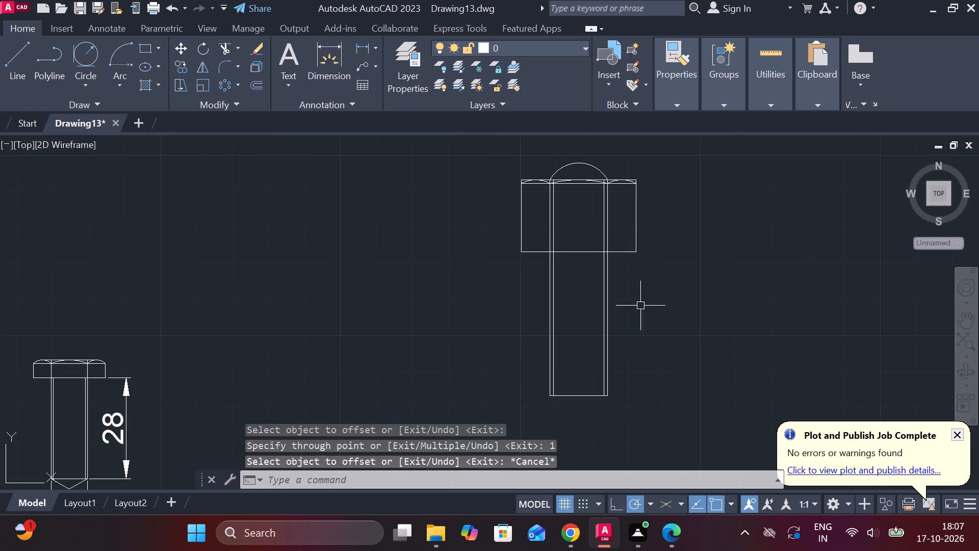
left_click(588, 395)
key("o")
key("Return")
key("Return")
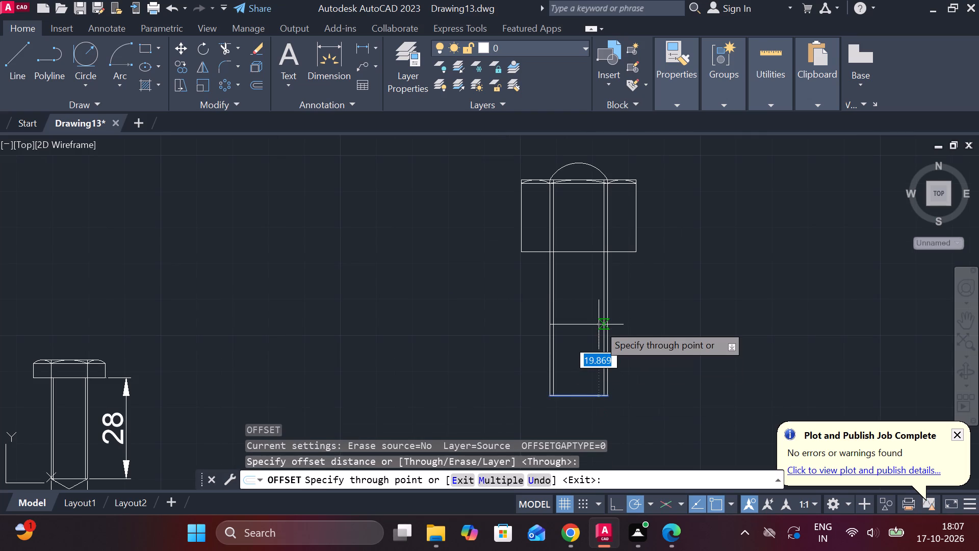
type("20")
key("Return")
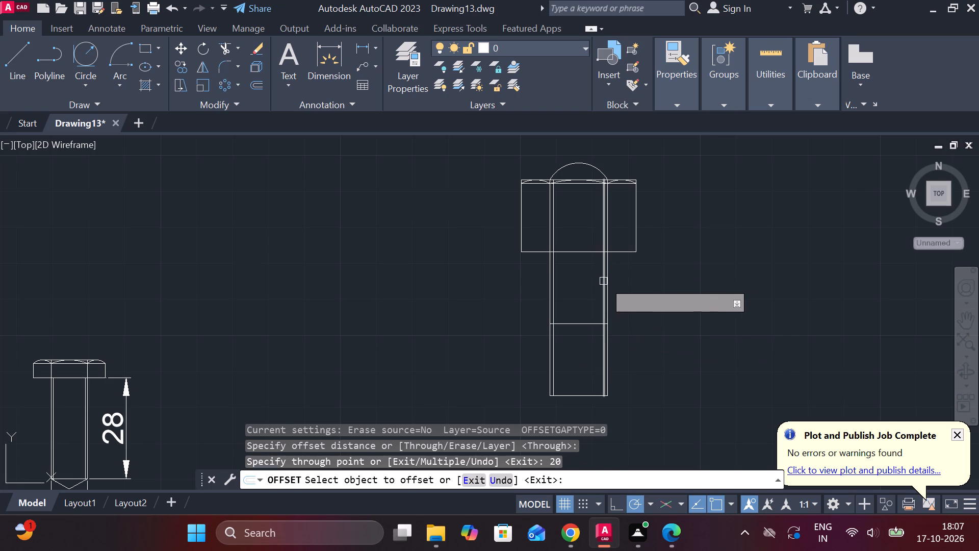
left_click(572, 323)
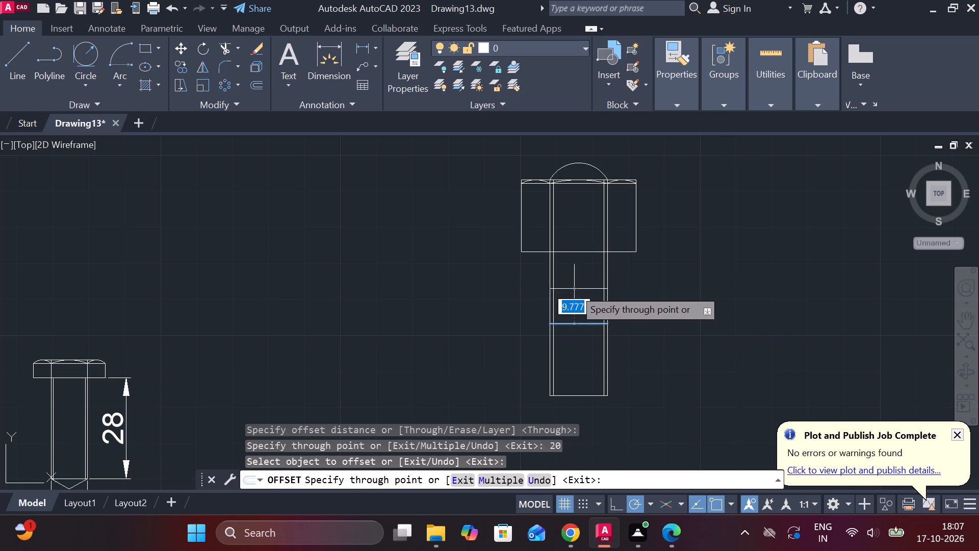
type("10")
key("Return")
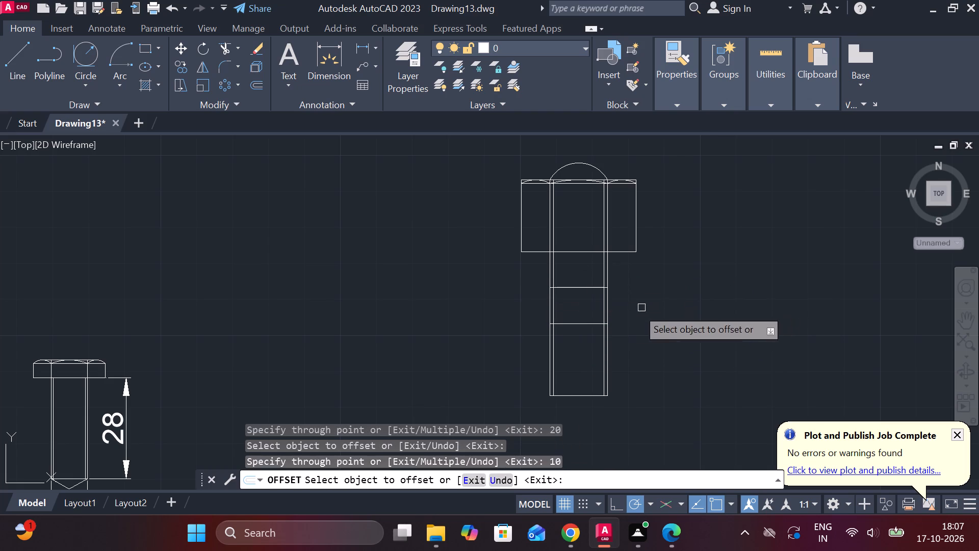
scroll(622, 309, "up", 1)
key("Escape")
Chamfer both corners where the upper cross line meets the shank's inner lines, with length 1 and angle 45°.
scroll(509, 268, "up", 2)
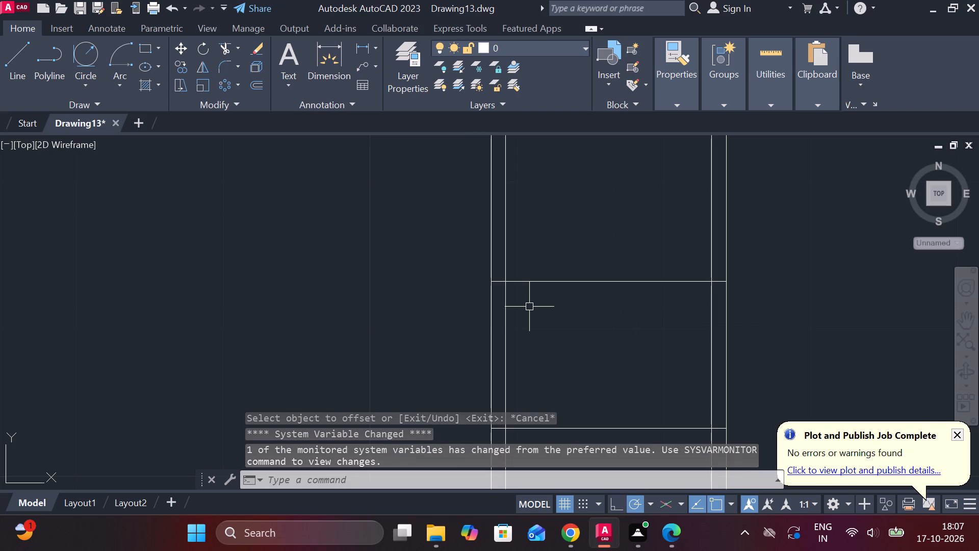
type("CH")
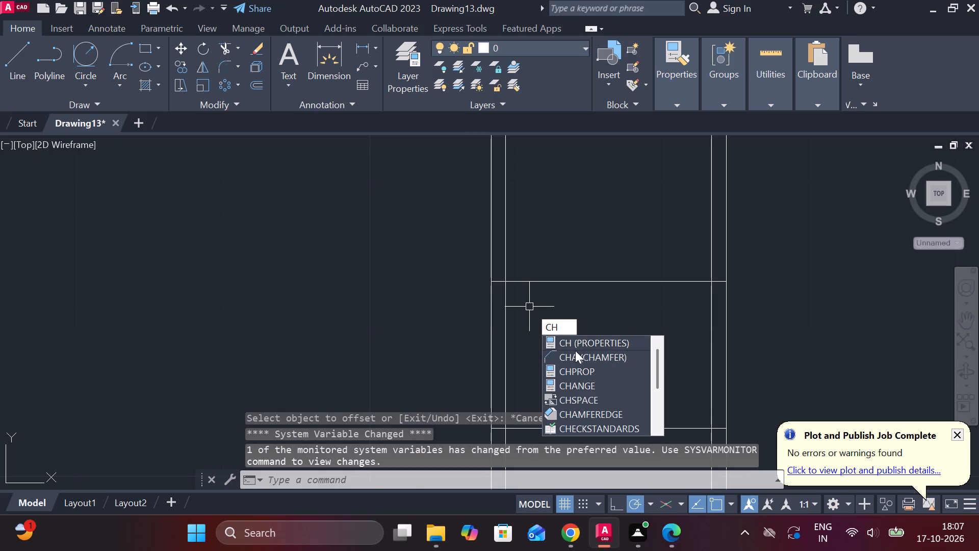
left_click(575, 353)
left_click(577, 476)
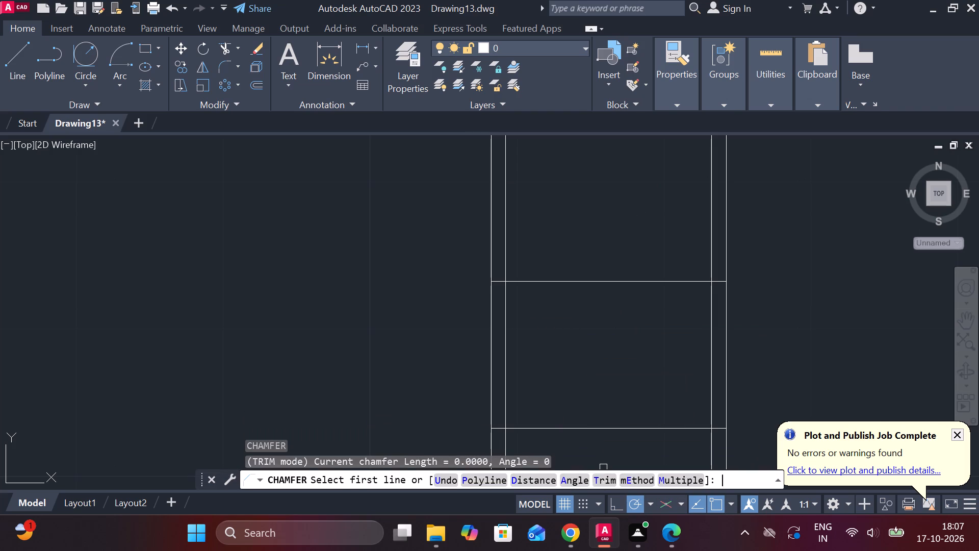
key("1")
key("Return")
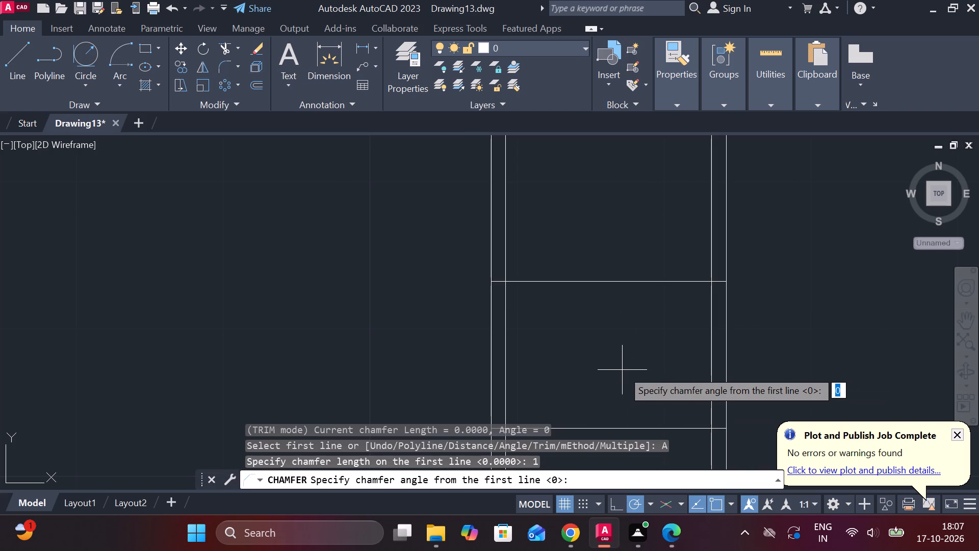
type("45")
key("Return")
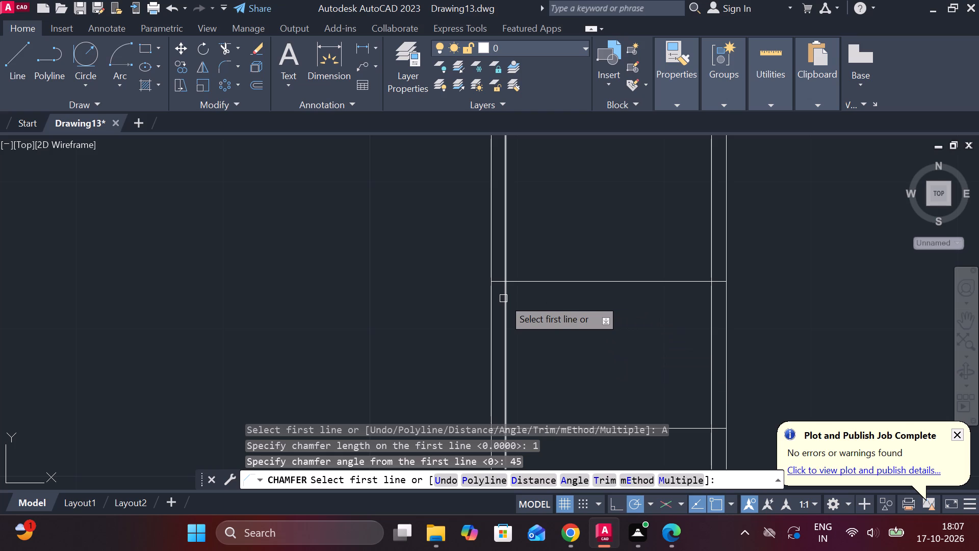
left_click(503, 297)
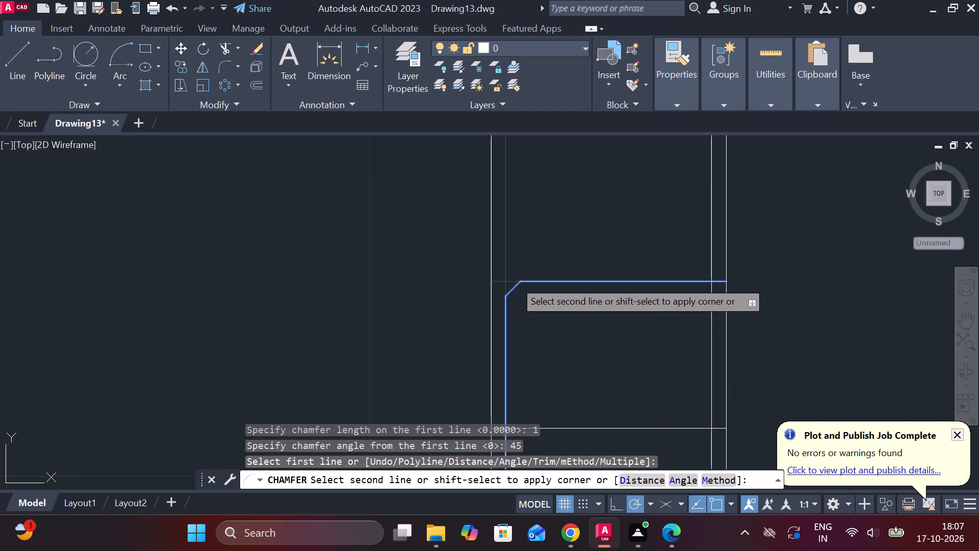
left_click(514, 281)
key("space")
left_click(689, 283)
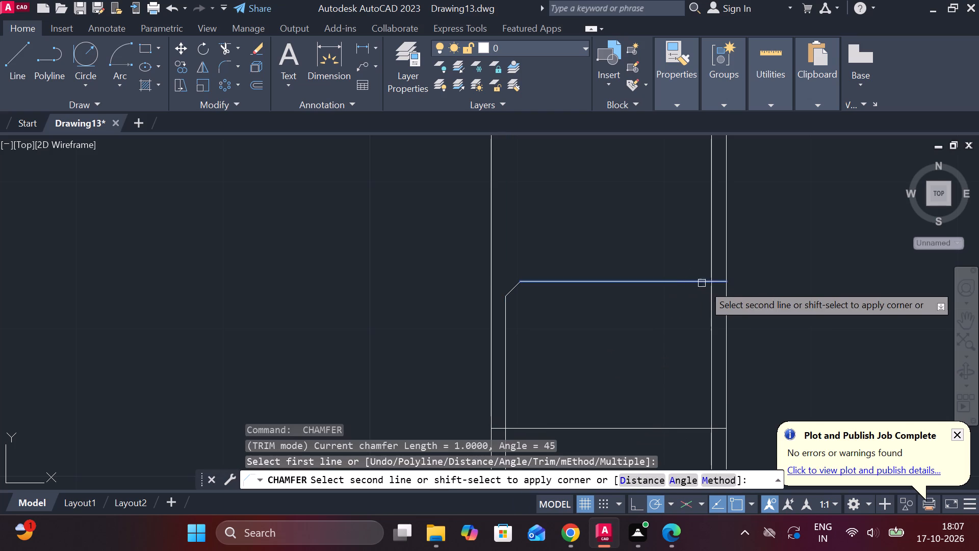
left_click(709, 289)
Chamfer both corners where the lower cross line meets the shank's inner lines, with length 1 and angle 45°.
key("space")
middle_click_drag(556, 390, 540, 331)
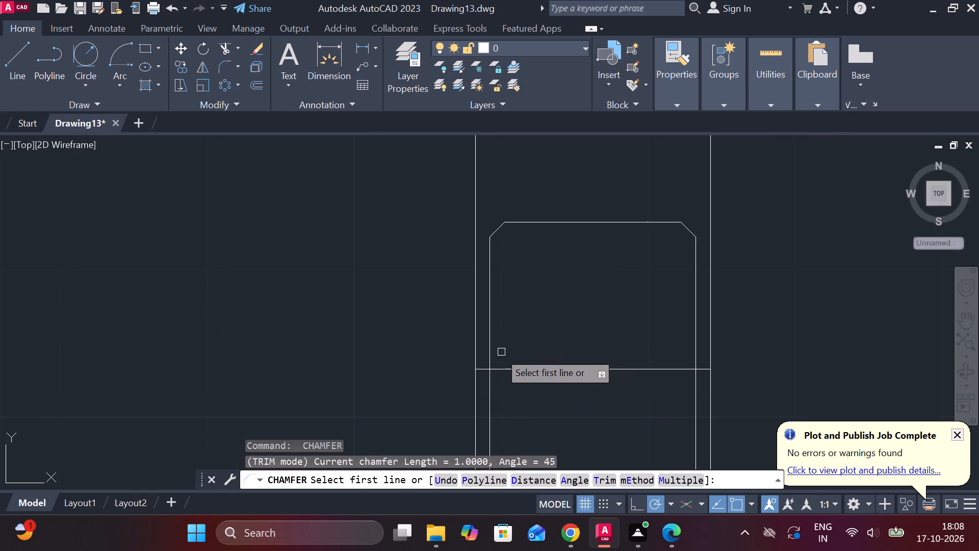
left_click(485, 354)
left_click(488, 355)
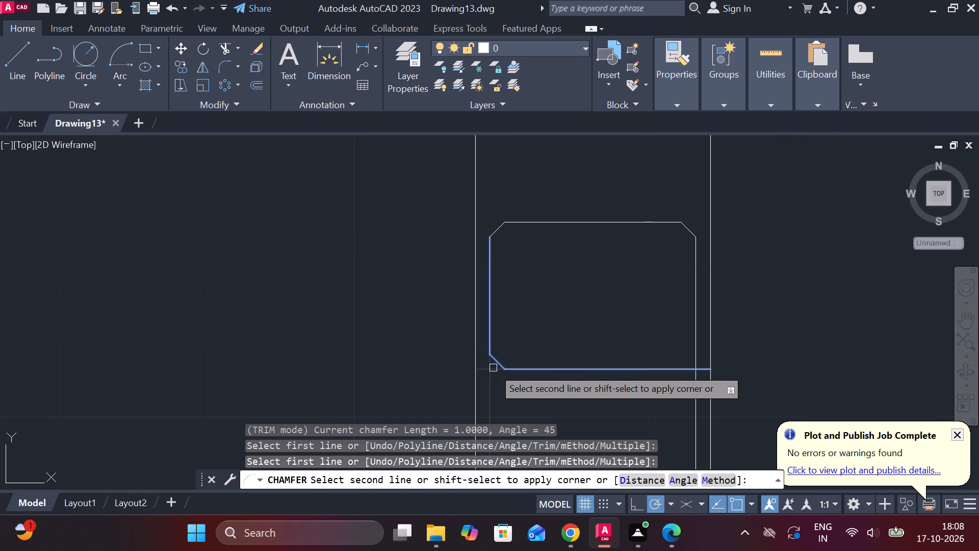
left_click(493, 368)
key("space")
left_click(692, 359)
left_click(685, 367)
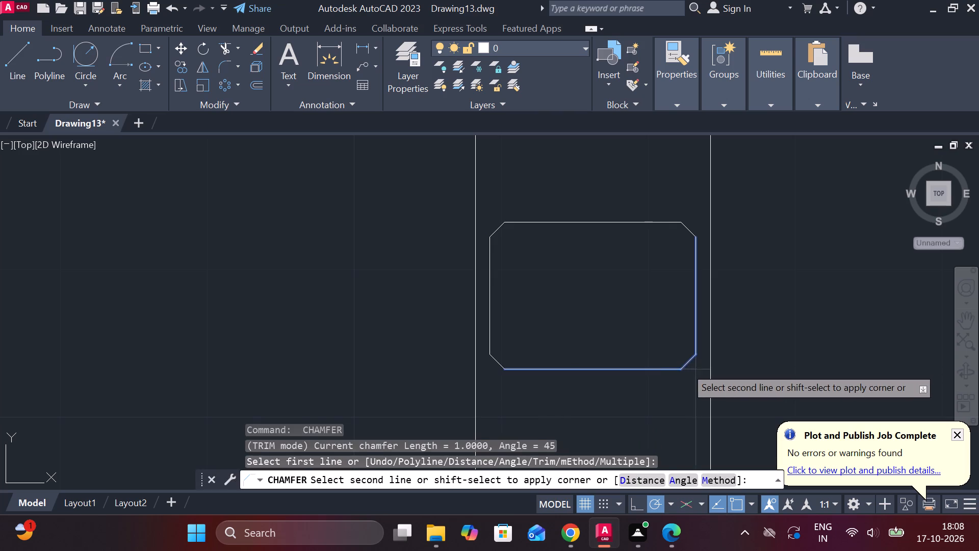
key("Escape")
Draw vertical lines from both ends of the chamfered outline's top edge up to the underside of the head.
scroll(746, 357, "down", 1)
key("l")
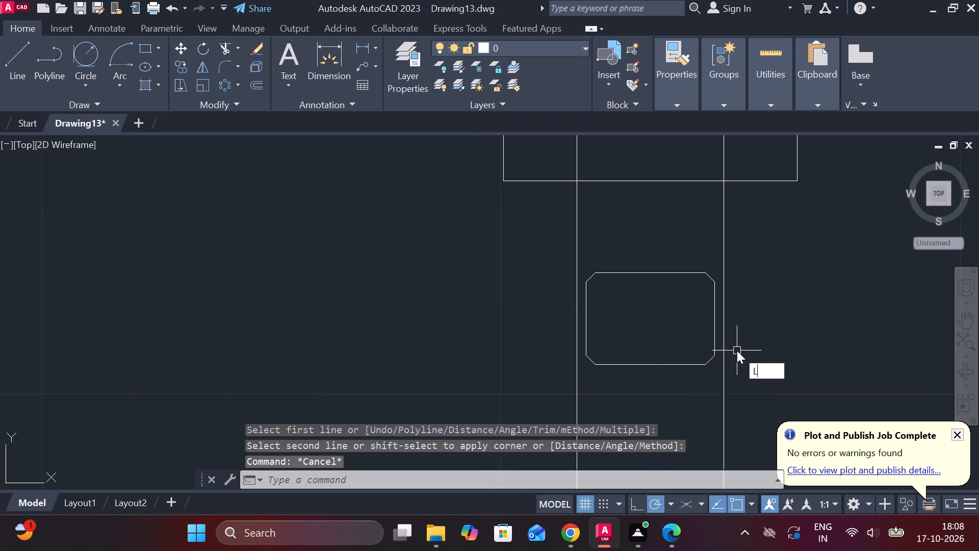
key("Return")
scroll(709, 273, "up", 2)
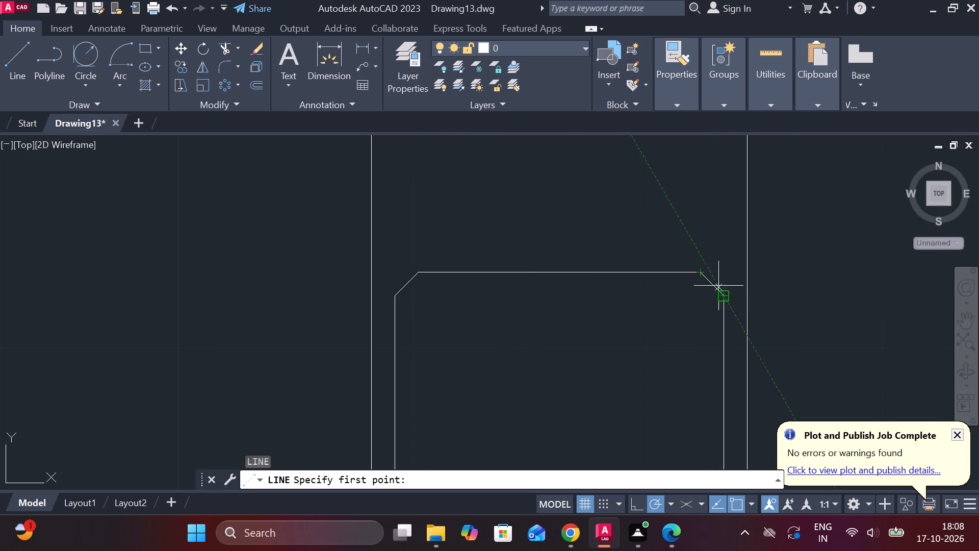
left_click(698, 272)
middle_click_drag(689, 215, 674, 330)
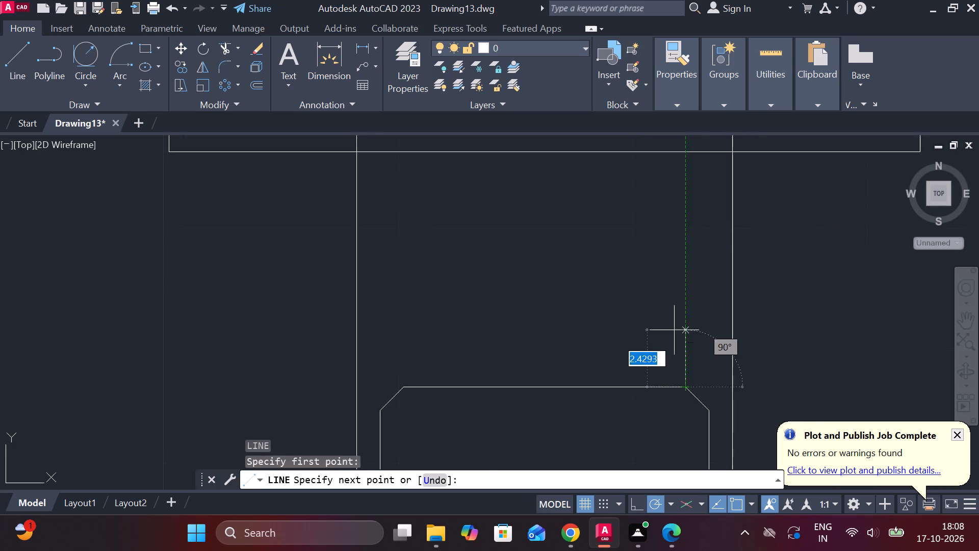
scroll(672, 298, "down", 1)
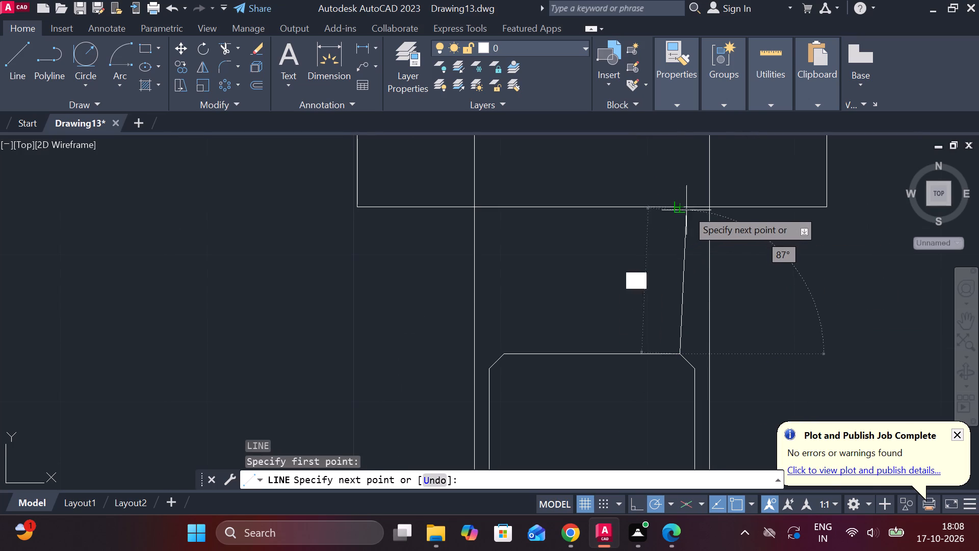
left_click(680, 212)
key("Escape")
key("space")
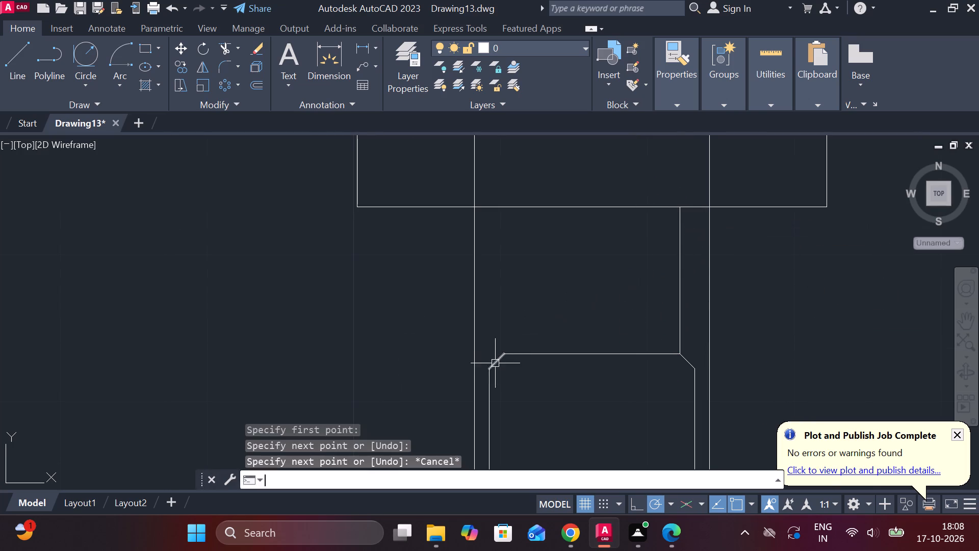
left_click(500, 353)
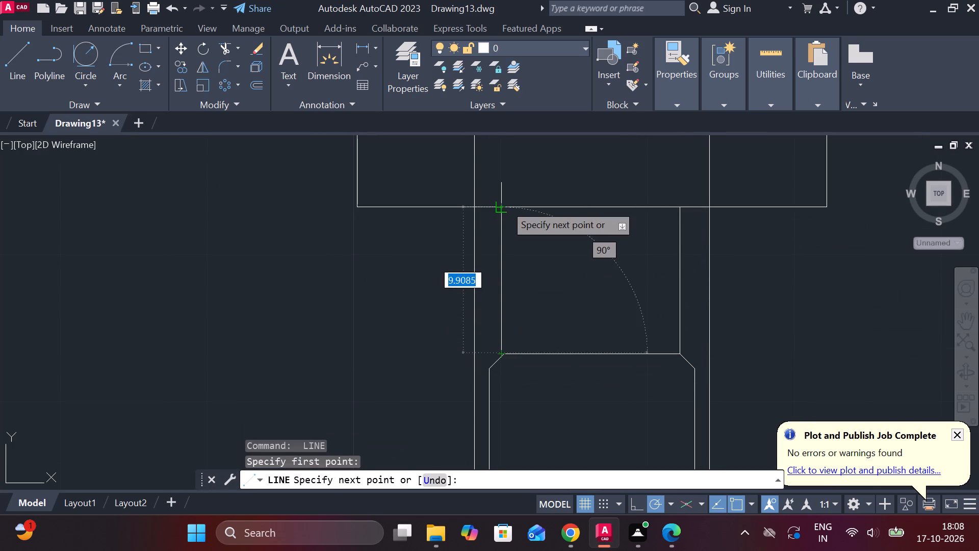
left_click(505, 204)
key("Escape")
Draw vertical lines from both ends of the chamfered outline's bottom edge down to the shank's bottom line.
scroll(553, 263, "down", 2)
middle_click_drag(560, 274, 527, 179)
key("space")
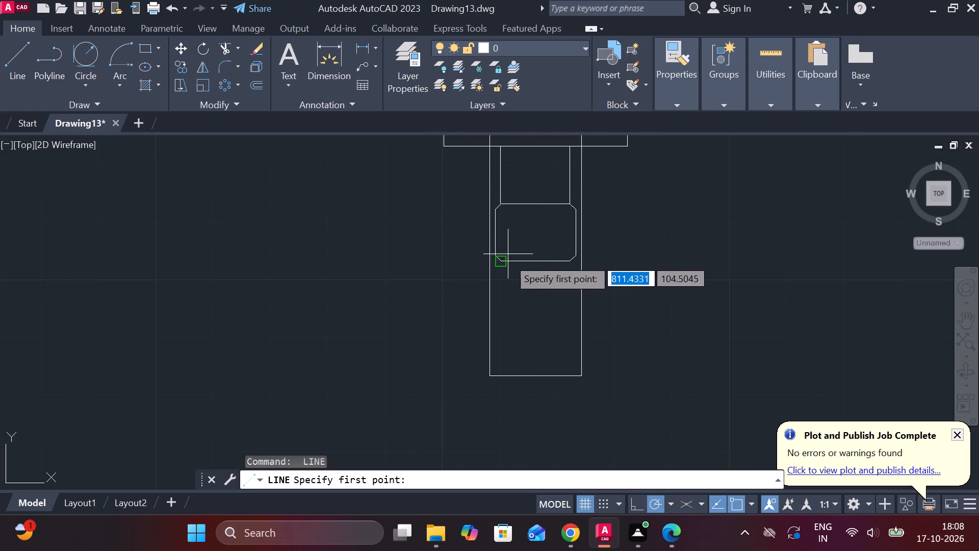
left_click(508, 263)
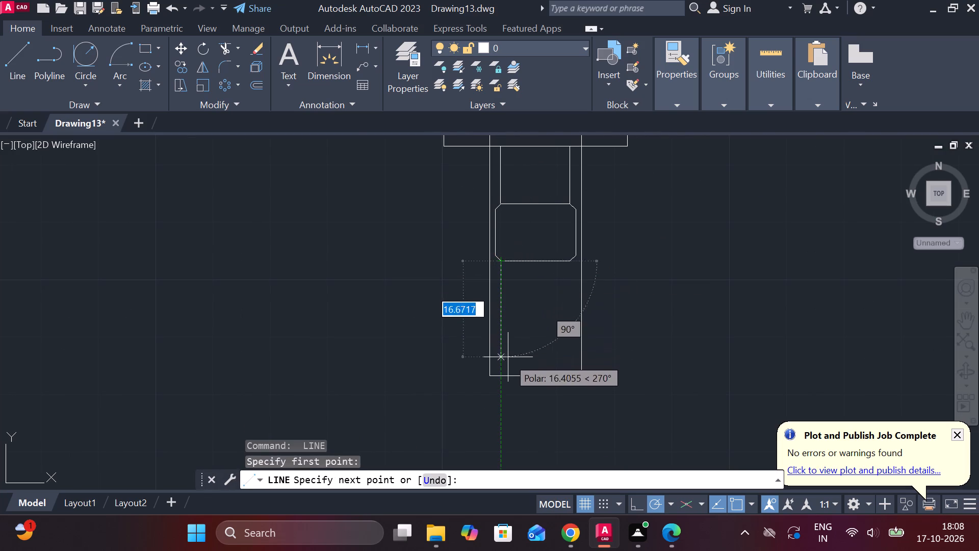
left_click(503, 377)
key("Escape")
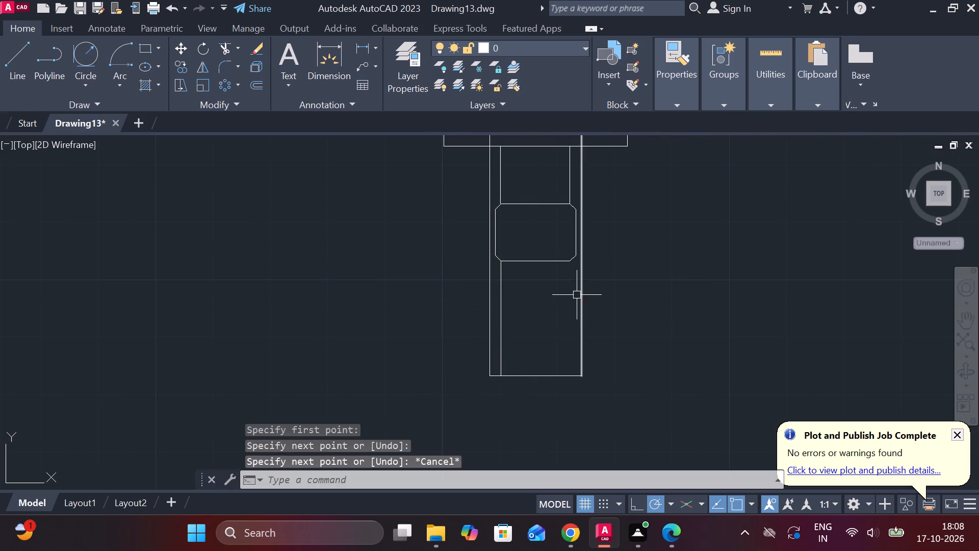
key("space")
left_click(573, 264)
left_click(573, 374)
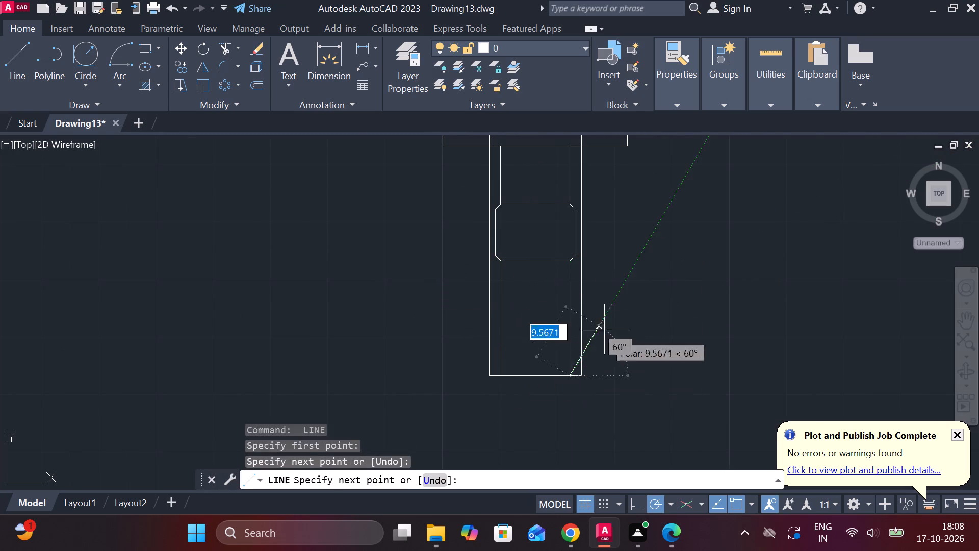
key("Escape")
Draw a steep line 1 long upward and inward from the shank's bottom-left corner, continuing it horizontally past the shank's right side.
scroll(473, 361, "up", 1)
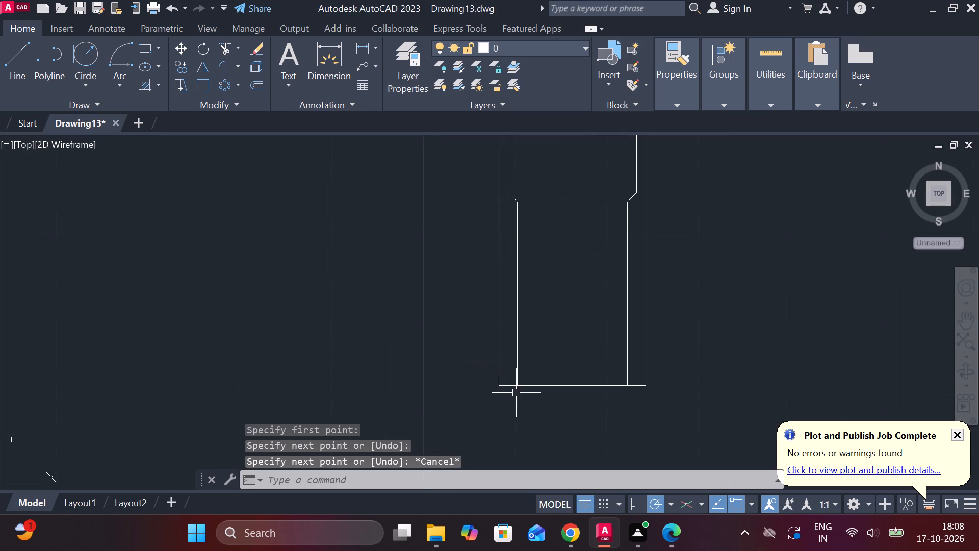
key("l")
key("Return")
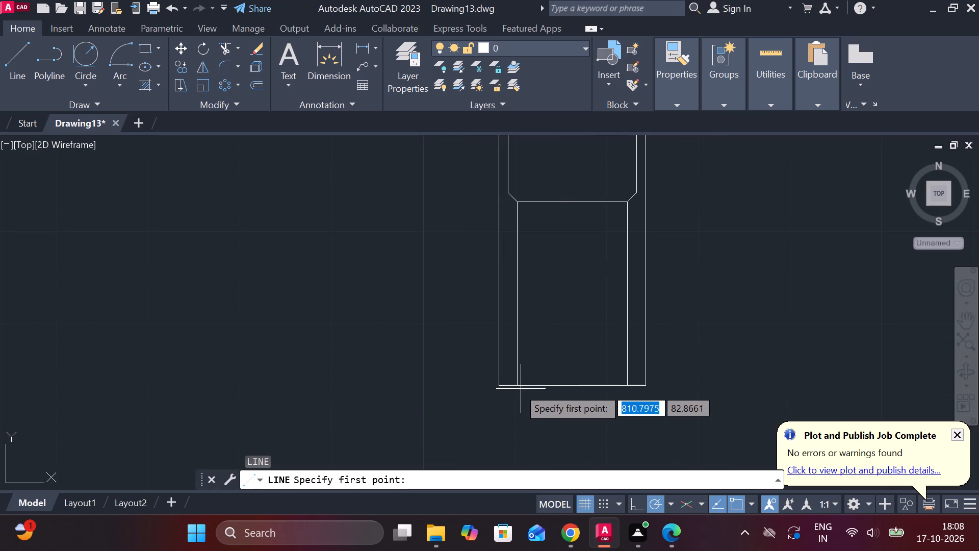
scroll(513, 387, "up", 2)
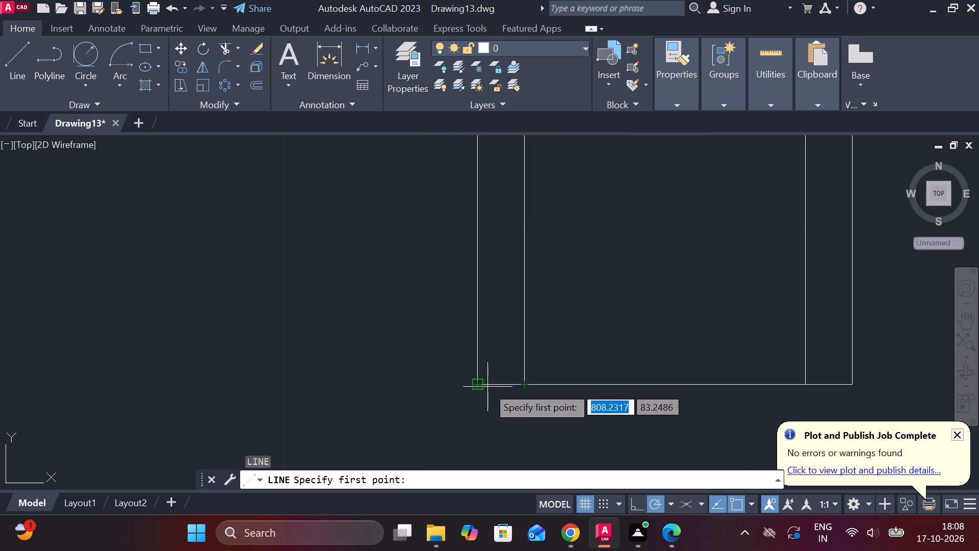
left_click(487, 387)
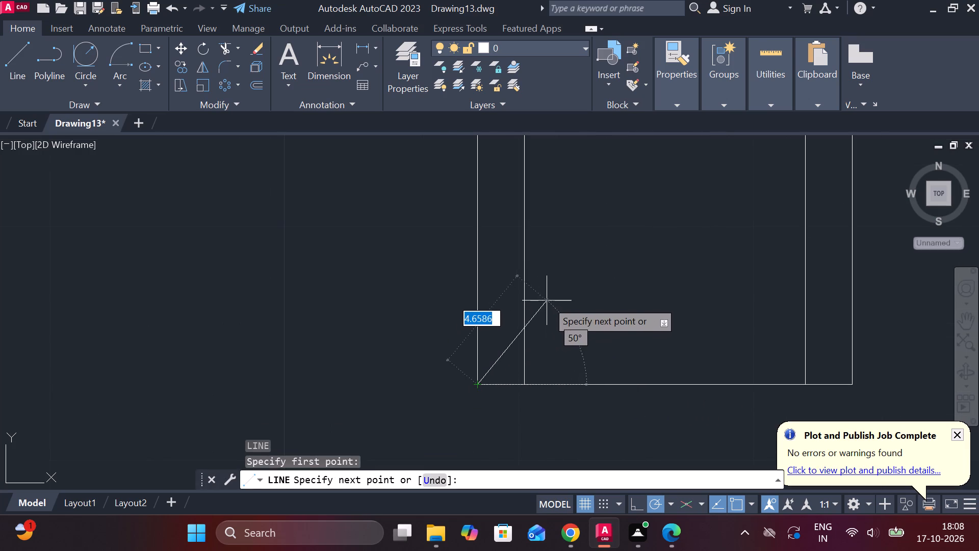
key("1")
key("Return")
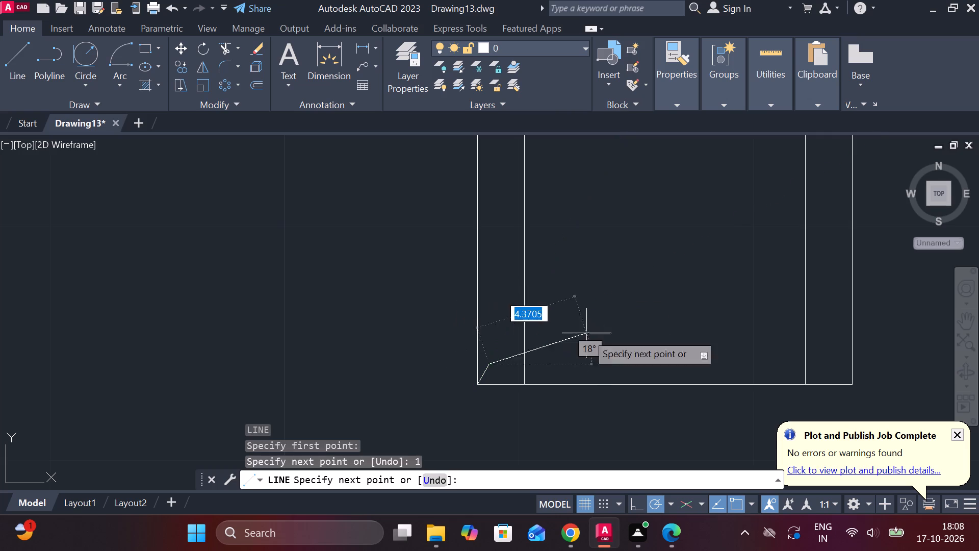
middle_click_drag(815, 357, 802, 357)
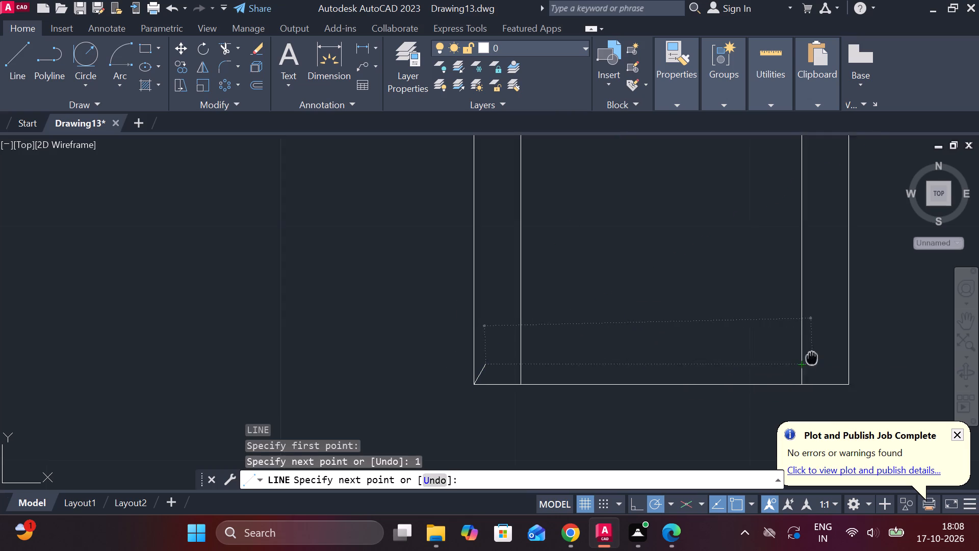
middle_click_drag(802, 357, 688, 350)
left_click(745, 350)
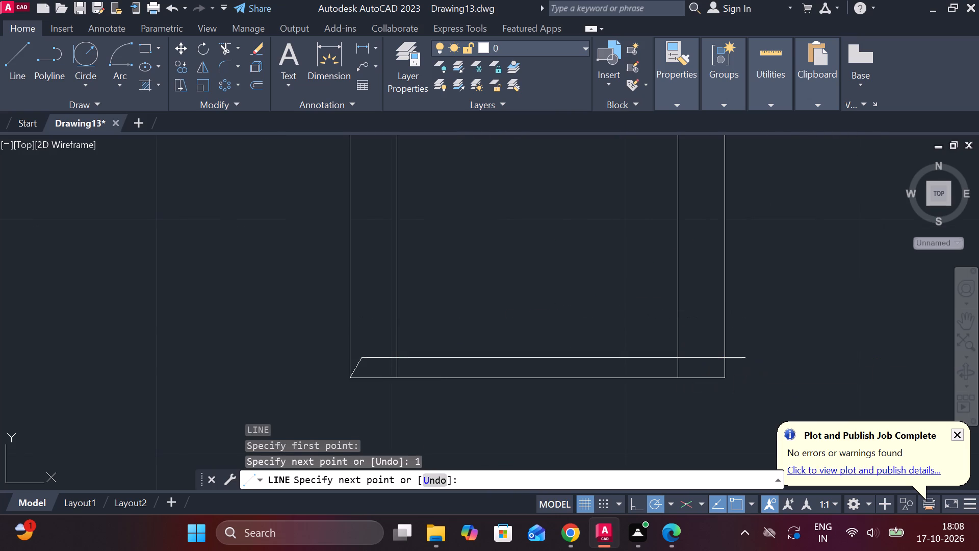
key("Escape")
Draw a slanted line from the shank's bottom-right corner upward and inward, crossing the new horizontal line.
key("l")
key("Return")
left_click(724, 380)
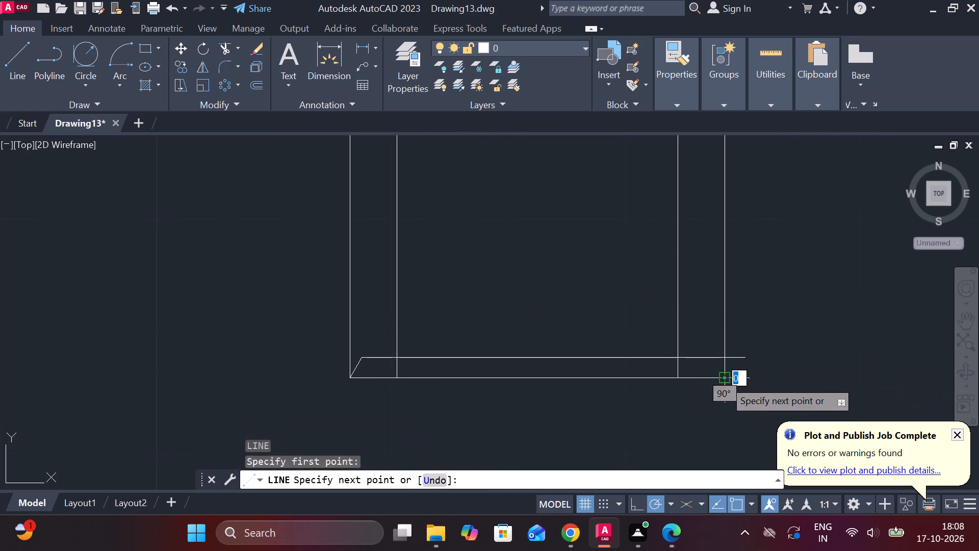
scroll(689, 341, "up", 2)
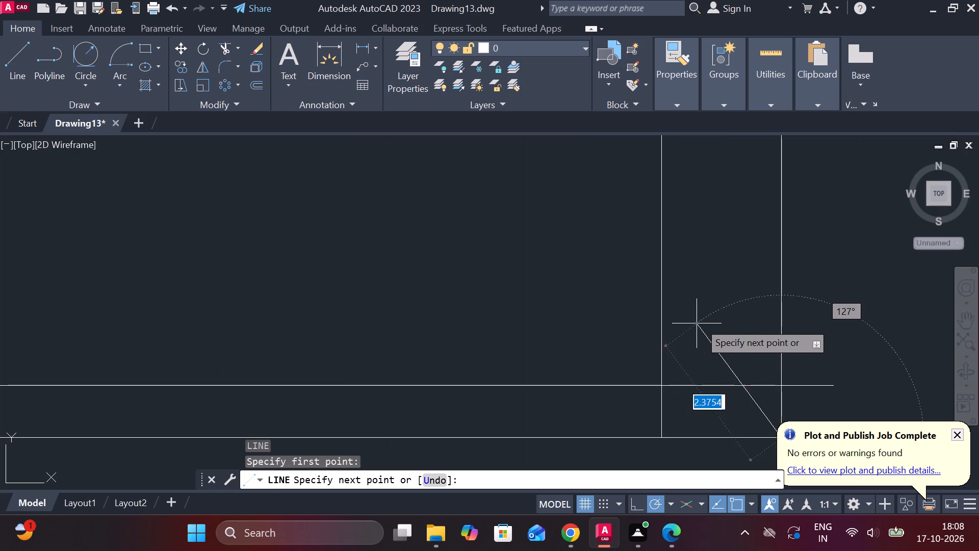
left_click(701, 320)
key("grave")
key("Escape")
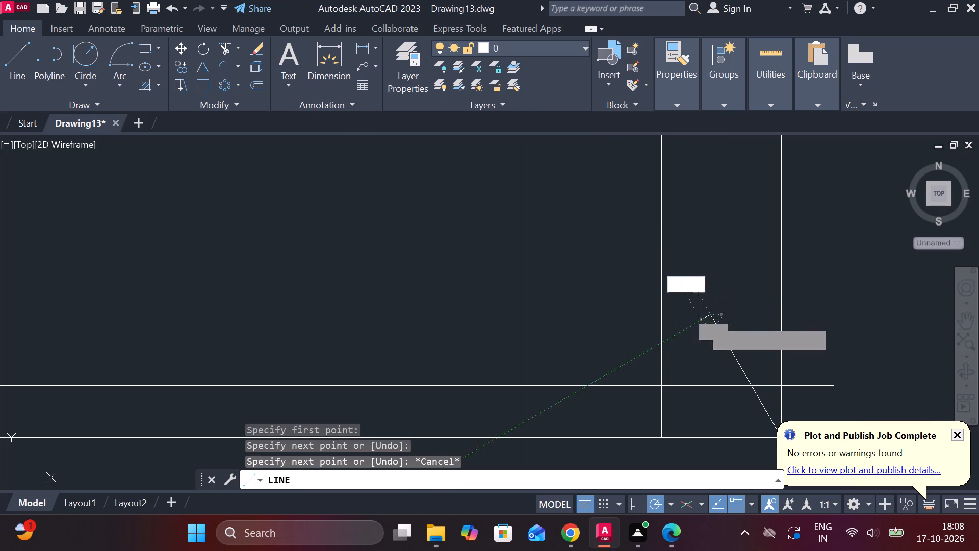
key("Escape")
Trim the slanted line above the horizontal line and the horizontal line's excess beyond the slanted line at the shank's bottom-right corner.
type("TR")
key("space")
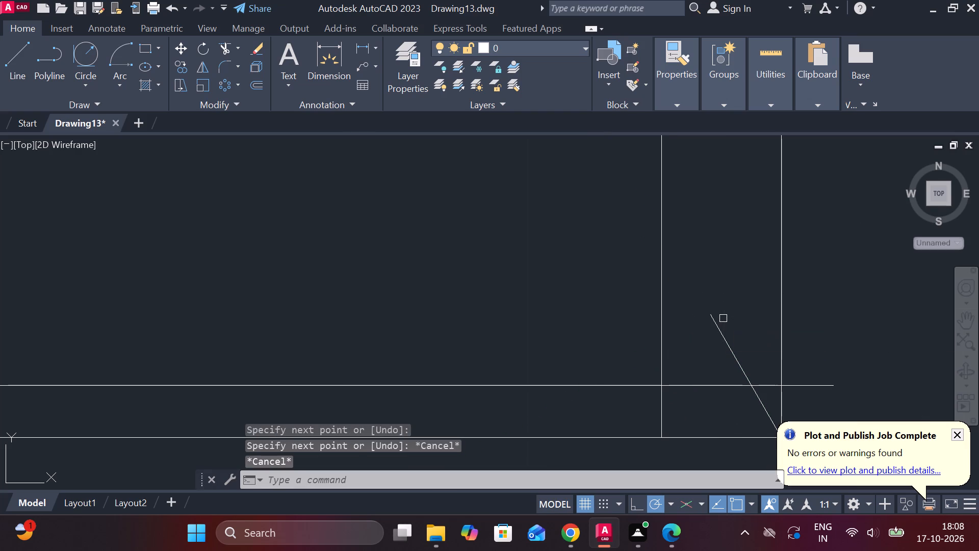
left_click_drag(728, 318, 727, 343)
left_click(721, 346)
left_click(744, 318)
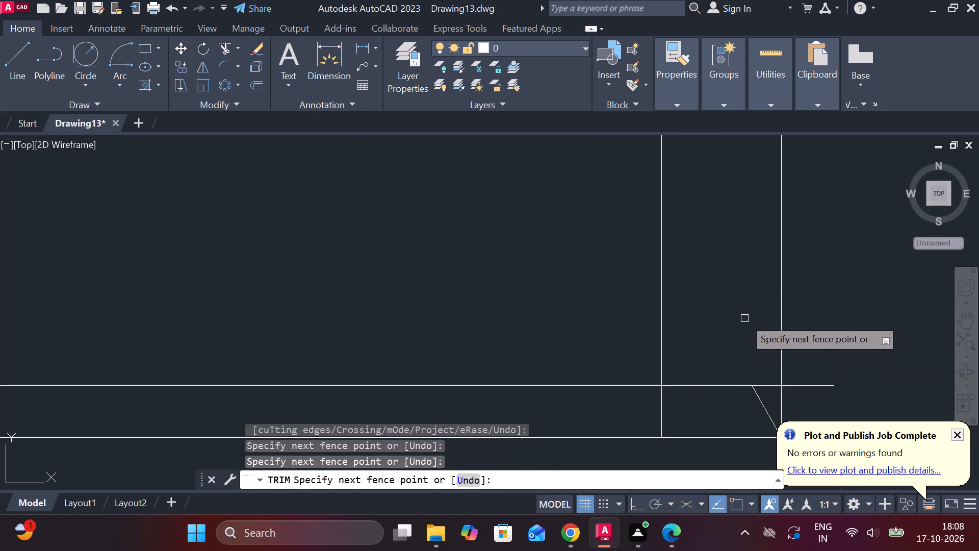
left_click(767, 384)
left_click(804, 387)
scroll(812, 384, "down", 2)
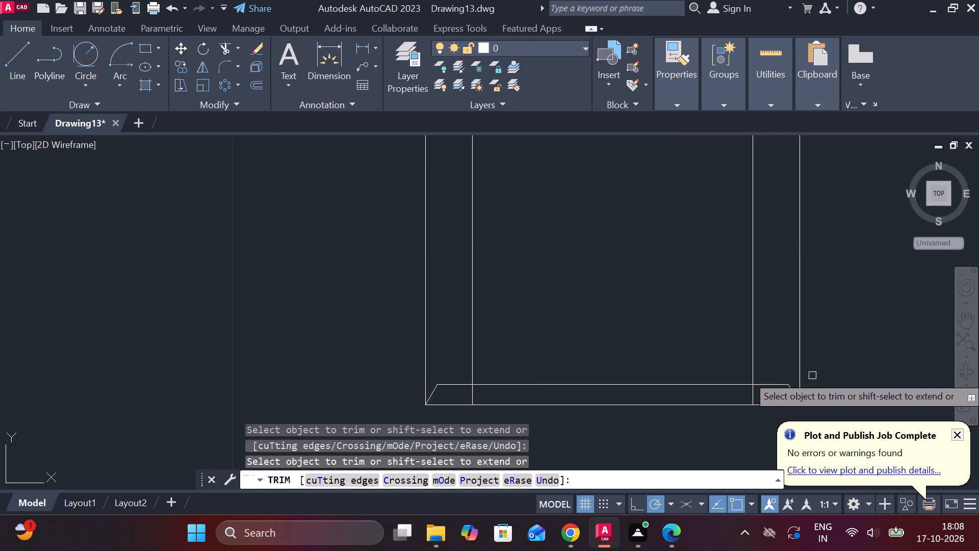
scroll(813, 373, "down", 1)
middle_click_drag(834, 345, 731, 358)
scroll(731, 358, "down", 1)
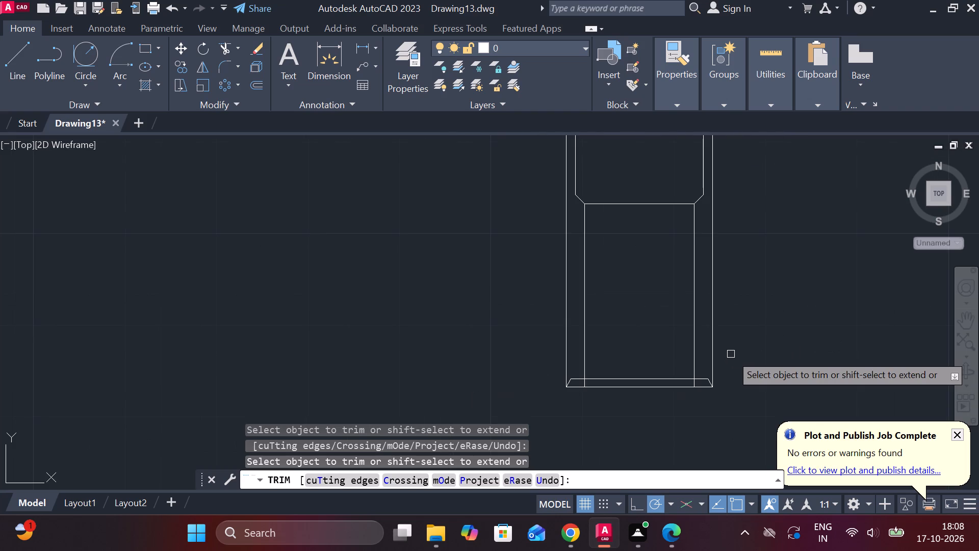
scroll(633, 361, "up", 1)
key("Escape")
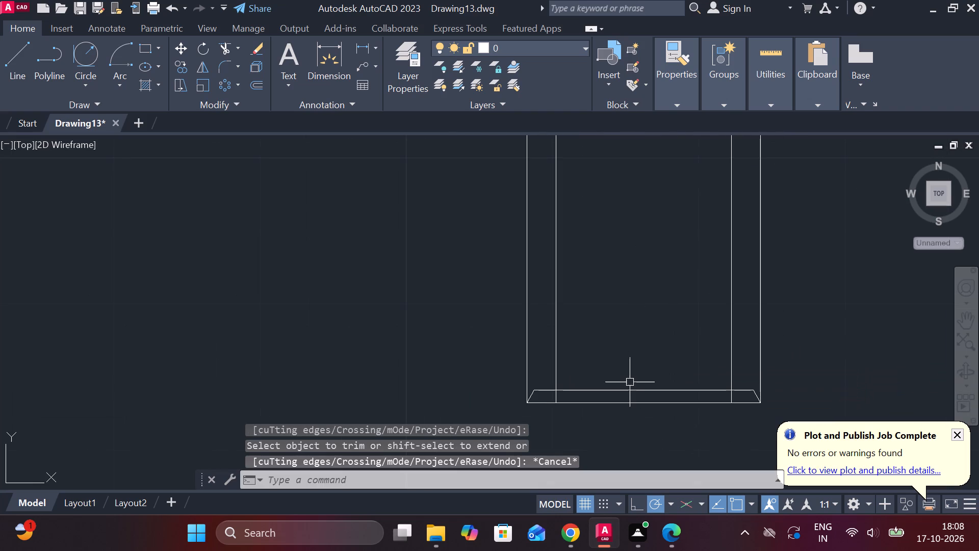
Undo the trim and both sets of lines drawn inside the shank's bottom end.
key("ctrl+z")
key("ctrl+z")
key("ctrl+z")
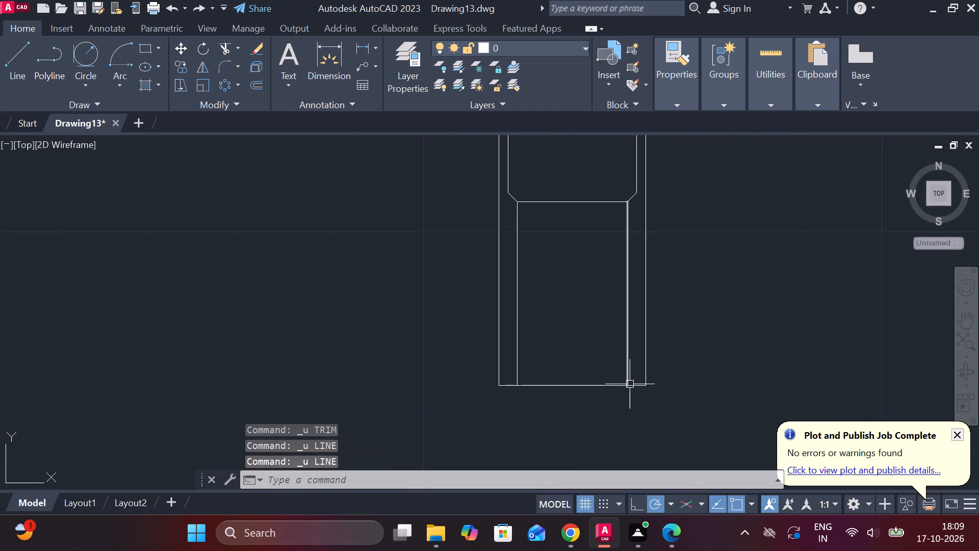
Draw a line 1 long from the shank's bottom-left corner at 30° downward and inward, continuing it horizontally past the right side.
middle_click(542, 392)
scroll(544, 390, "up", 2)
middle_click_drag(544, 390, 491, 385)
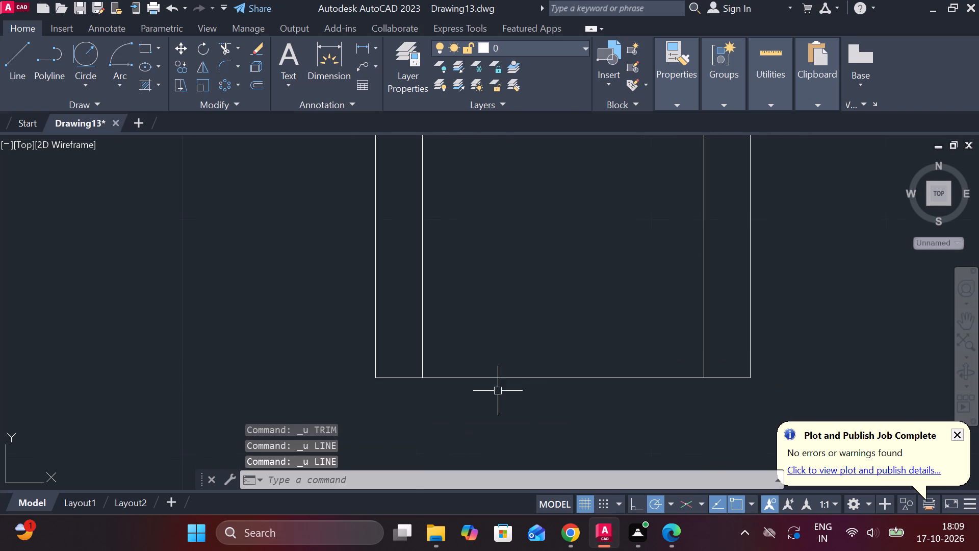
key("Escape")
key("l")
key("Return")
left_click(377, 384)
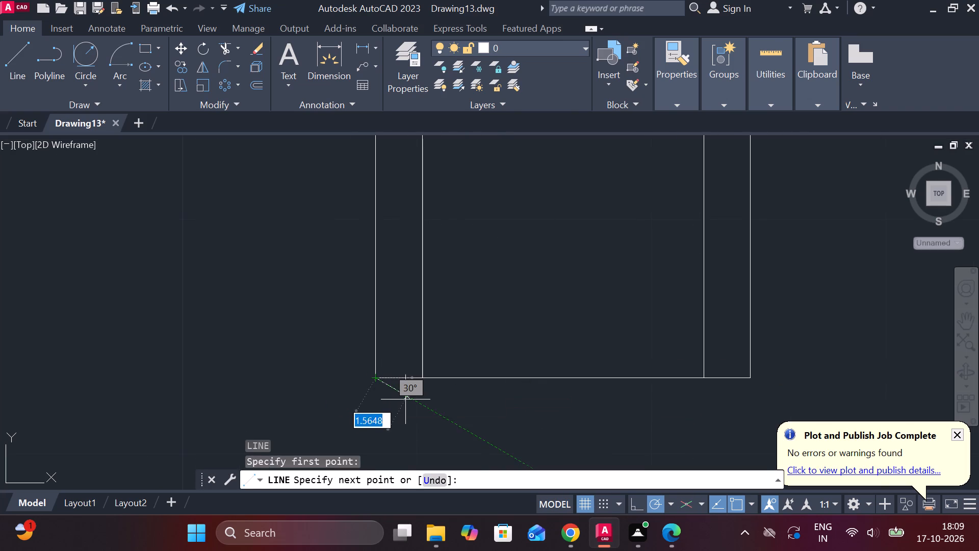
type("1")
key("space")
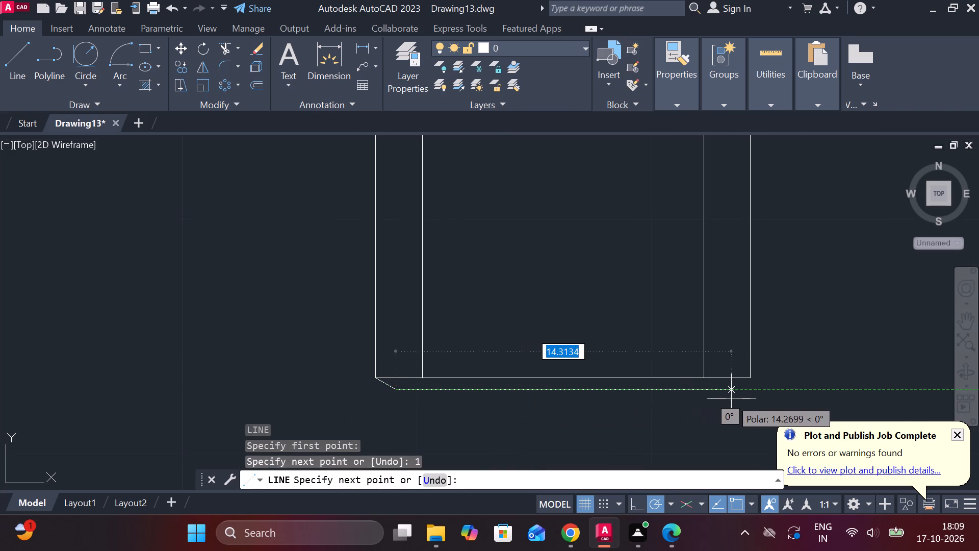
left_click(773, 394)
key("Escape")
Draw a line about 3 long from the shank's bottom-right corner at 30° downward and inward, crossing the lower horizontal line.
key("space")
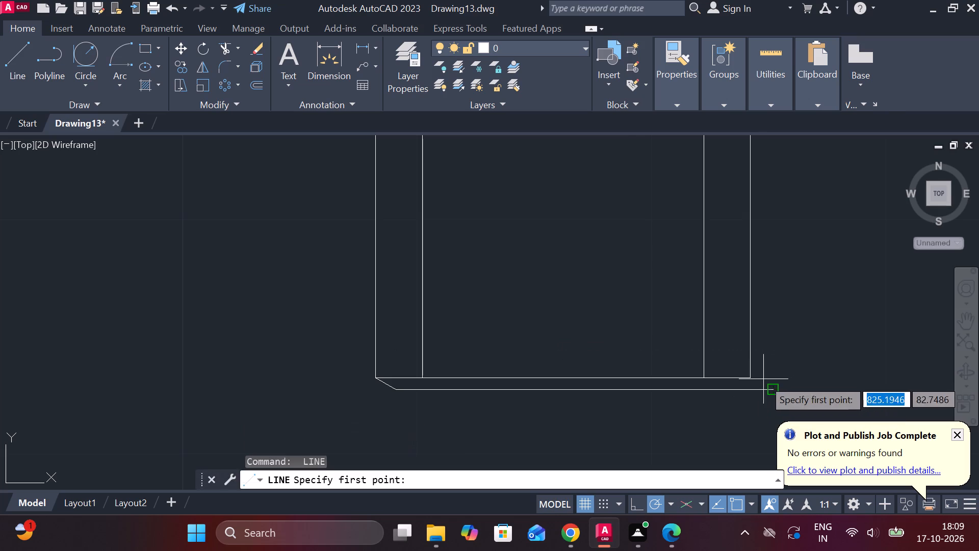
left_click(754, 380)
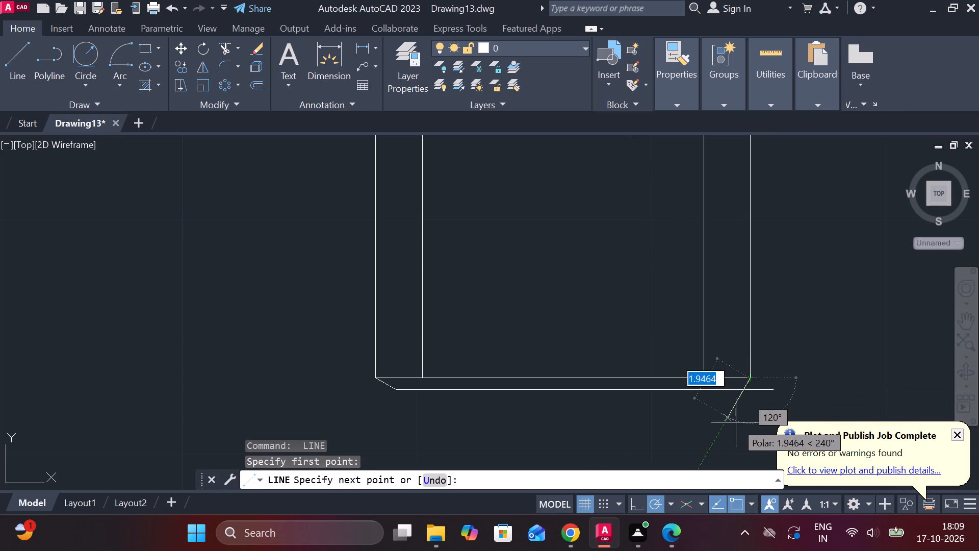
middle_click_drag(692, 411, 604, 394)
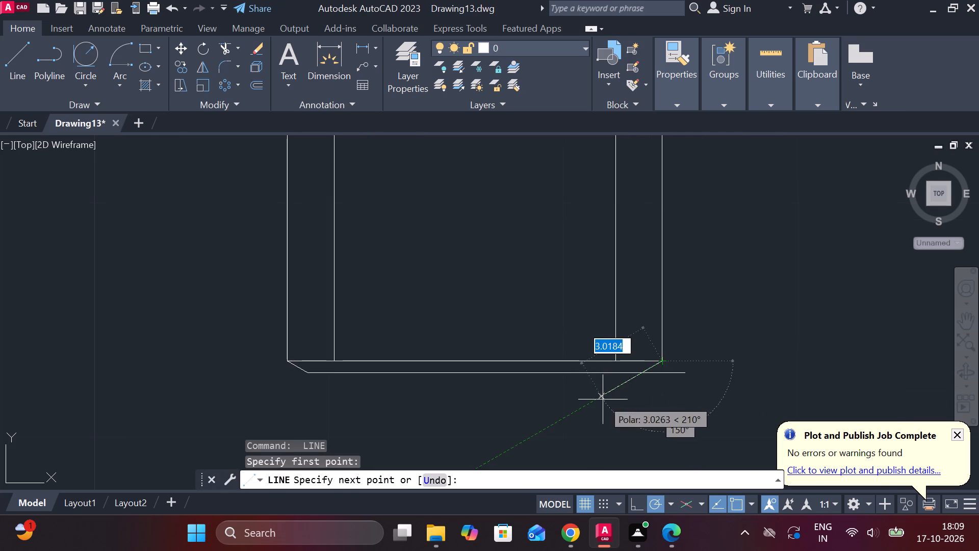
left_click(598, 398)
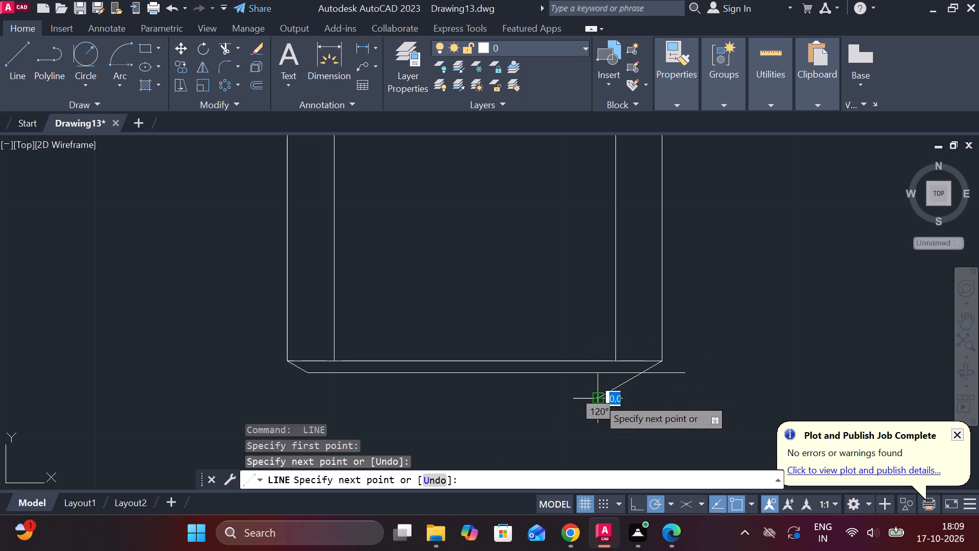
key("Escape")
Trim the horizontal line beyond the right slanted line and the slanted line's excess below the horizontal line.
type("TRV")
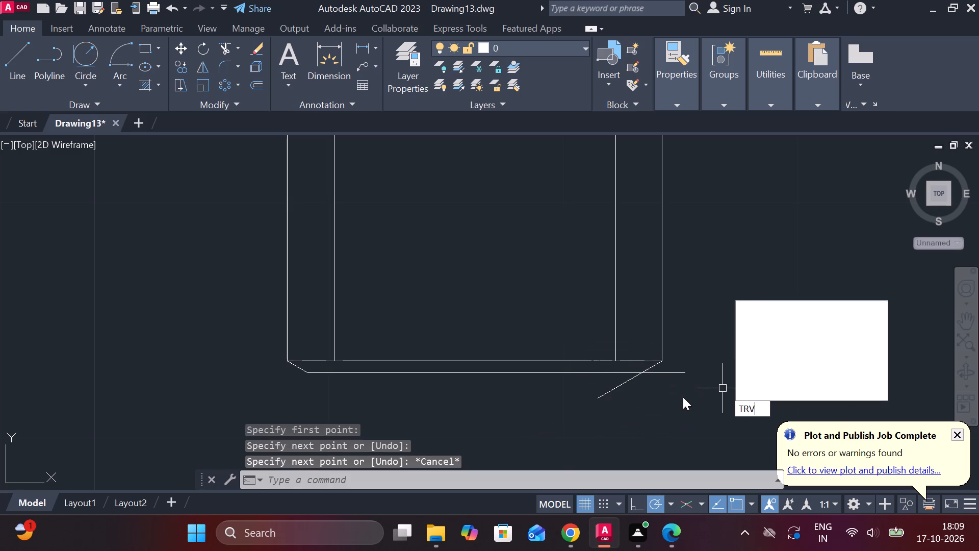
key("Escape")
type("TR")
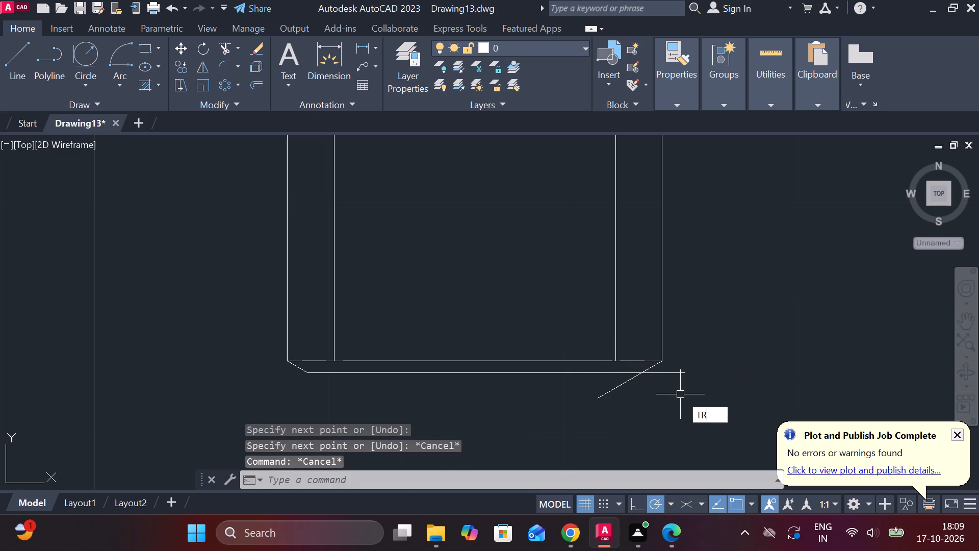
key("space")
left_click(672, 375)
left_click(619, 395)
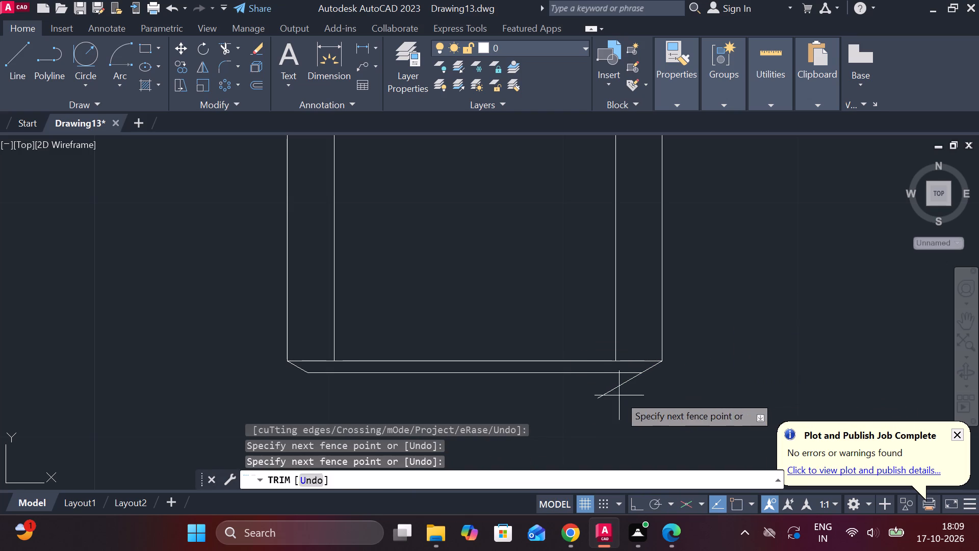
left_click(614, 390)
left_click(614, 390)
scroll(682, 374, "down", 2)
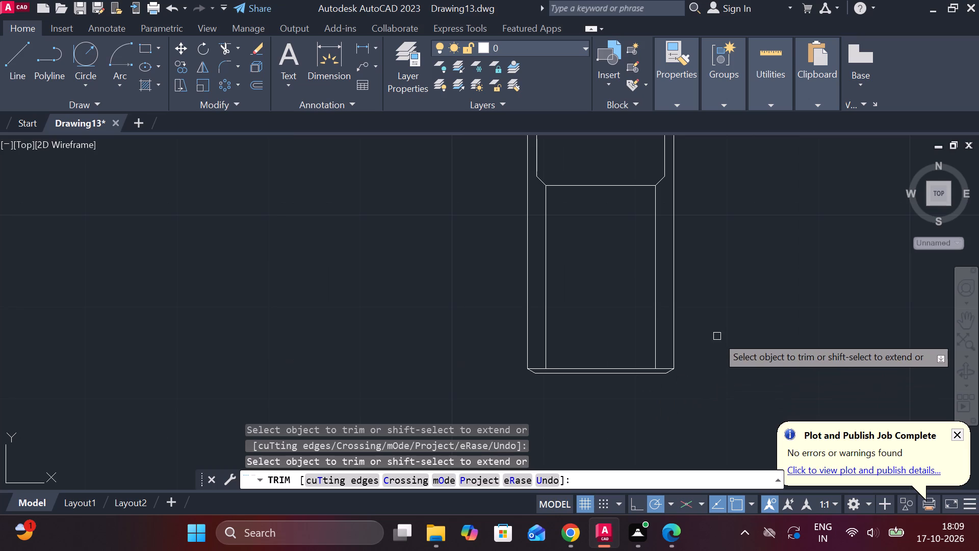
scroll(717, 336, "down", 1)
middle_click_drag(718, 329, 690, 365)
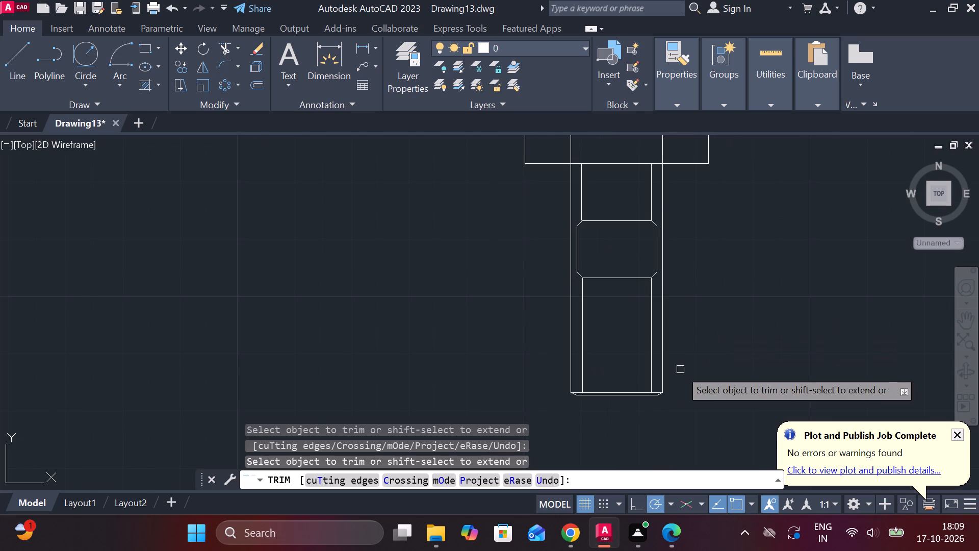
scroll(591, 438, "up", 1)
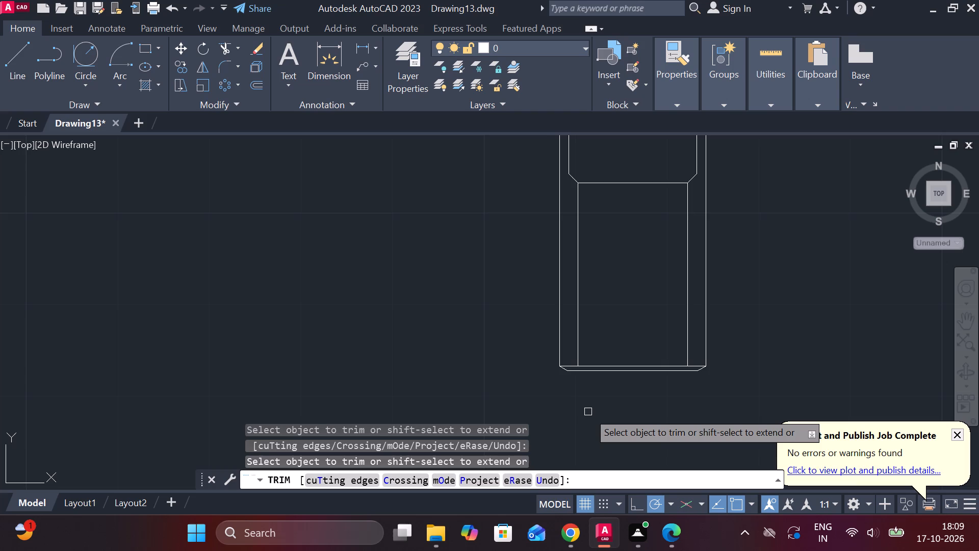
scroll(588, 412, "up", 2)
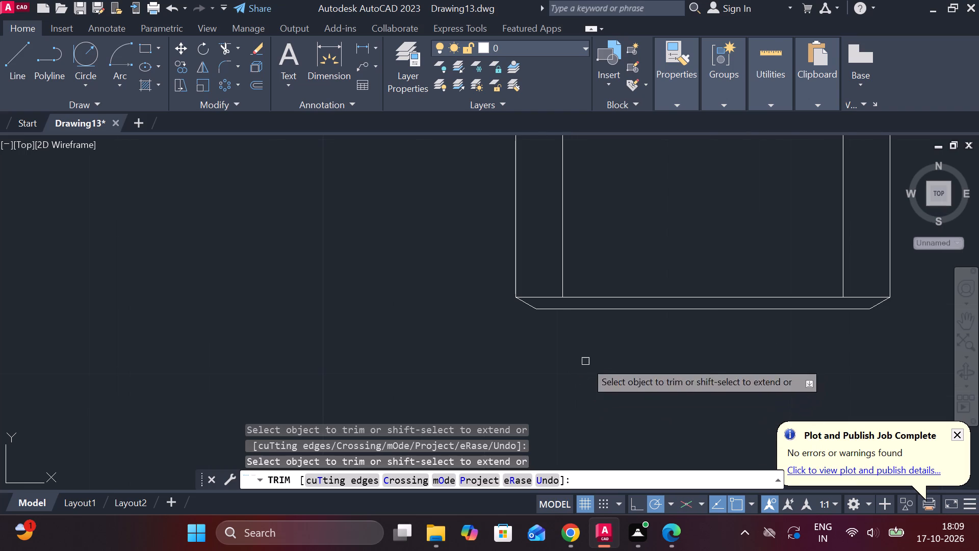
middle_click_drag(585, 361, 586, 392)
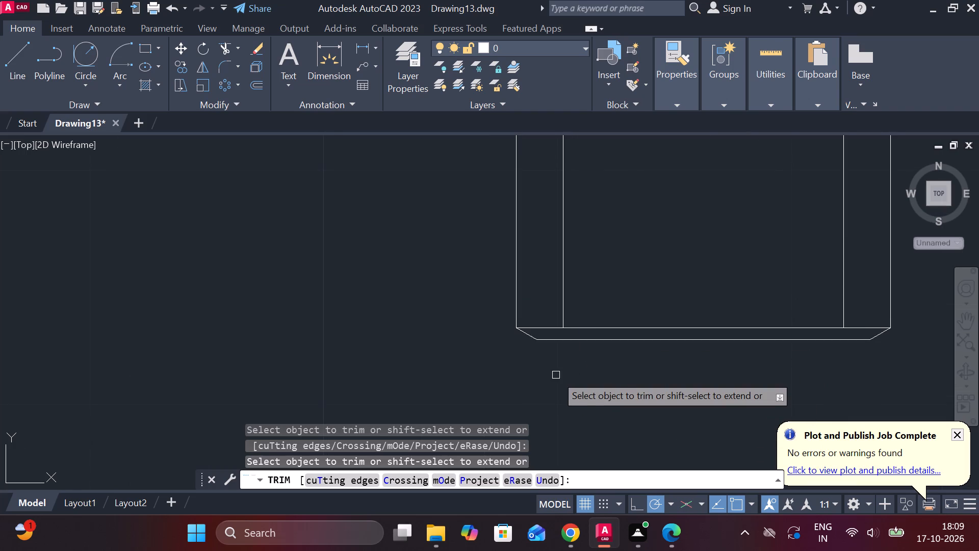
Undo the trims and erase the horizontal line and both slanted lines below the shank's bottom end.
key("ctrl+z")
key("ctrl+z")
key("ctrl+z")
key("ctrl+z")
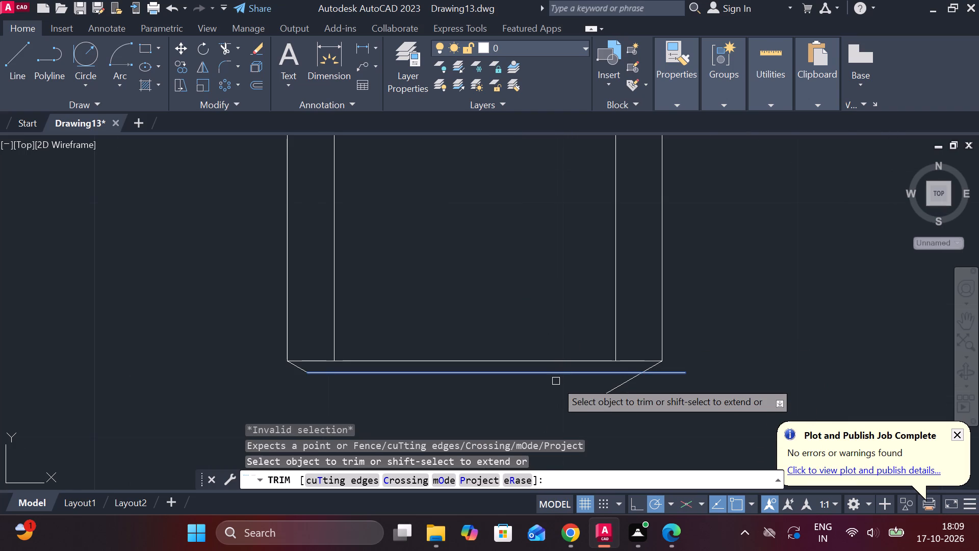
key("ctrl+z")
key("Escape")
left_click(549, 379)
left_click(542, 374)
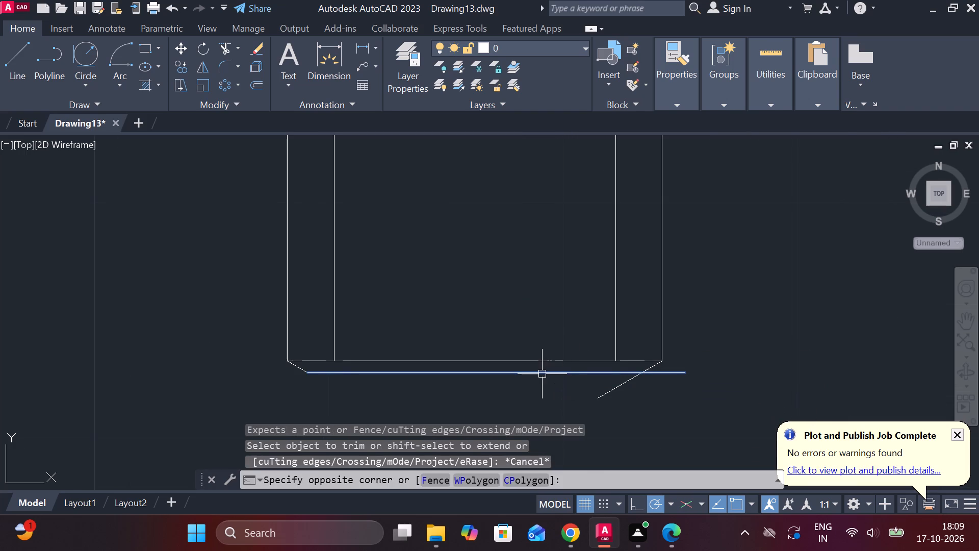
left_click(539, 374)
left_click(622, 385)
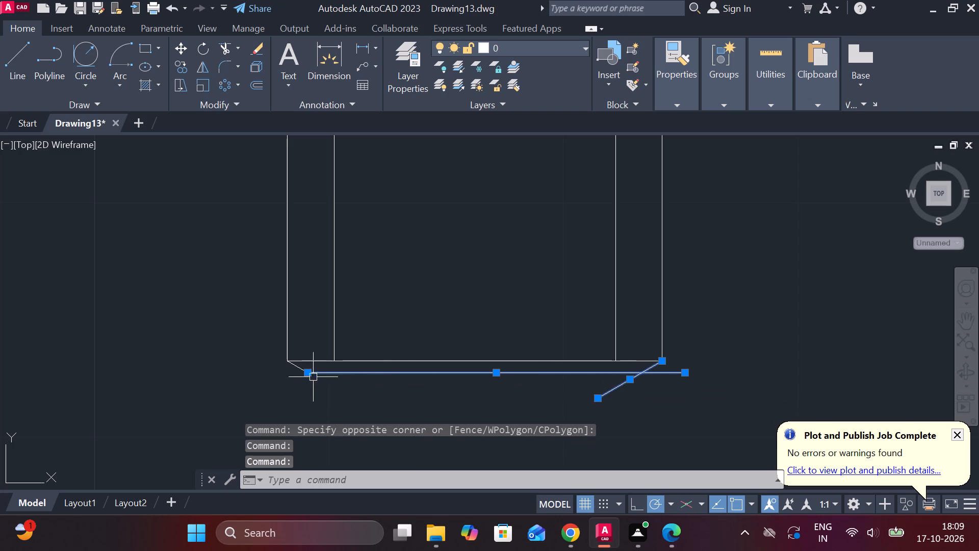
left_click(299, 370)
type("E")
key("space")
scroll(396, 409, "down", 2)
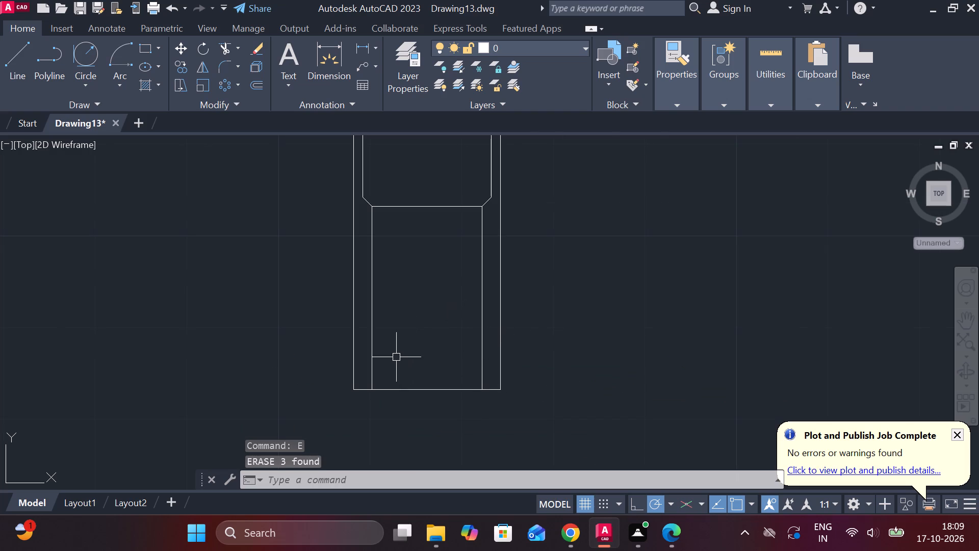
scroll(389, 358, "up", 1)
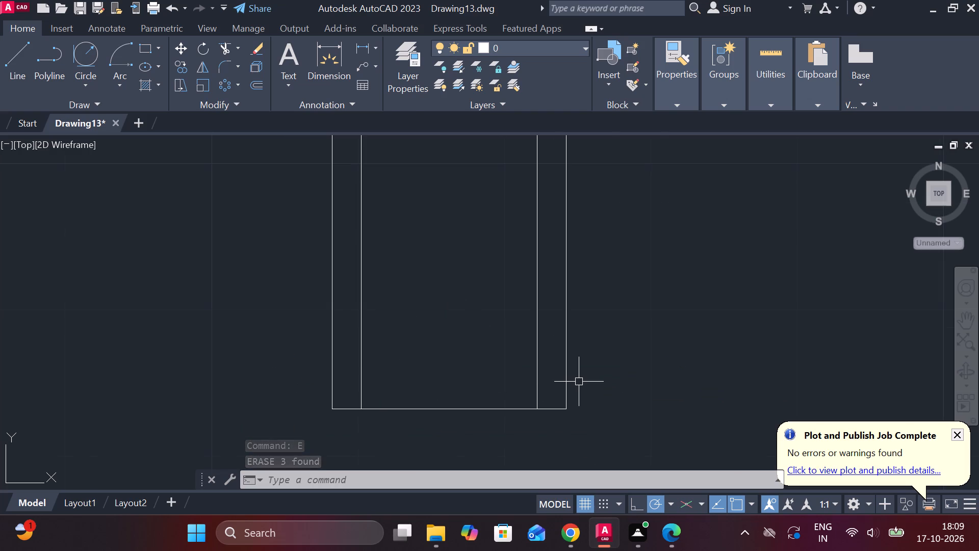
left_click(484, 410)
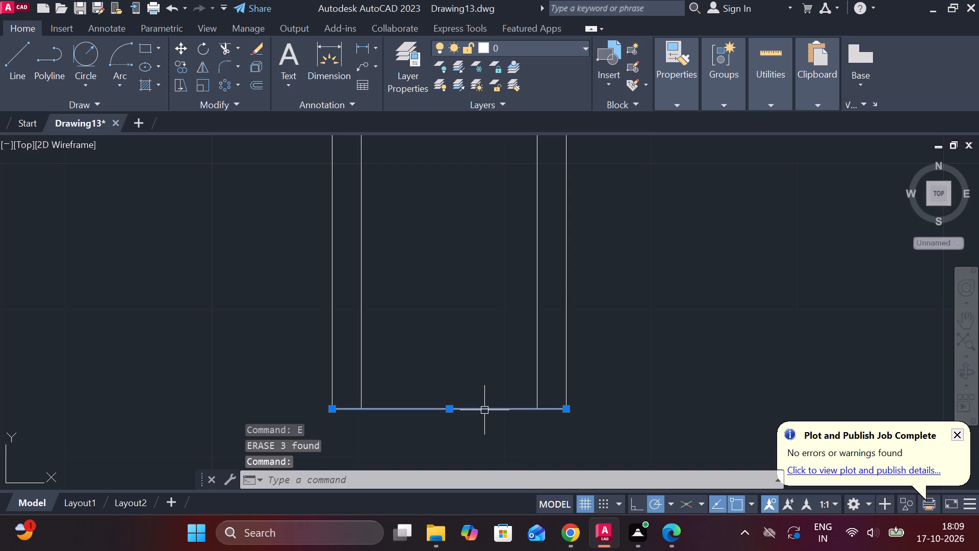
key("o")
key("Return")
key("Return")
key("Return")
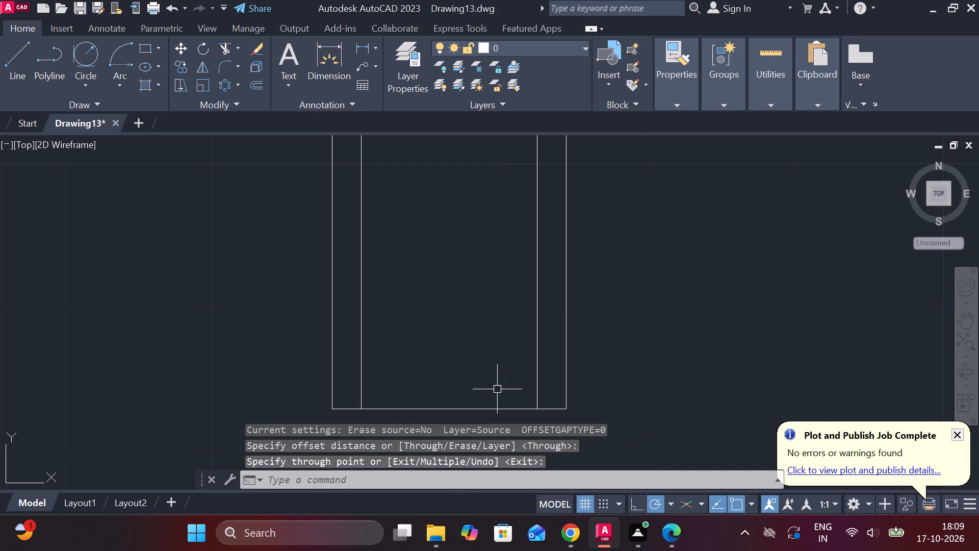
Offset the shank's bottom edge upward by 1.
left_click(480, 409)
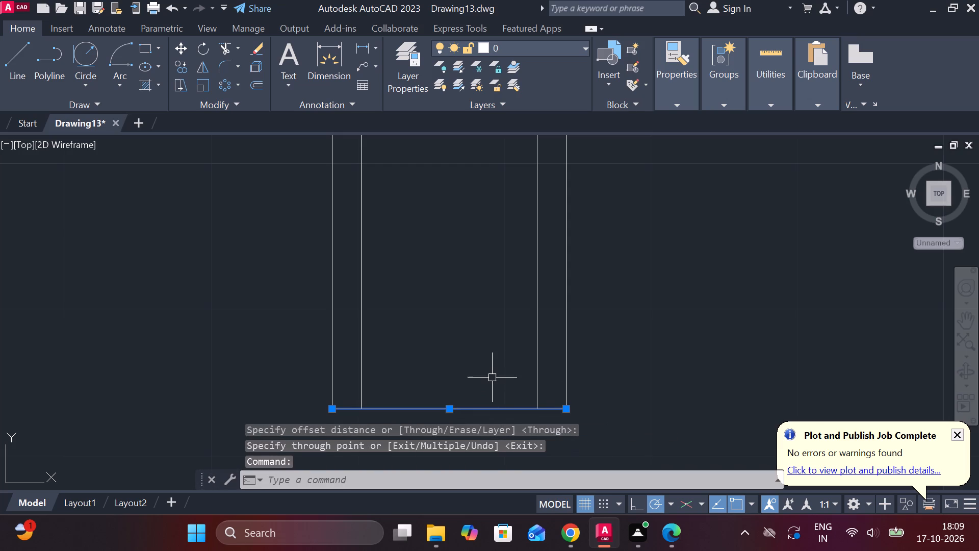
key("o")
key("Return")
key("Return")
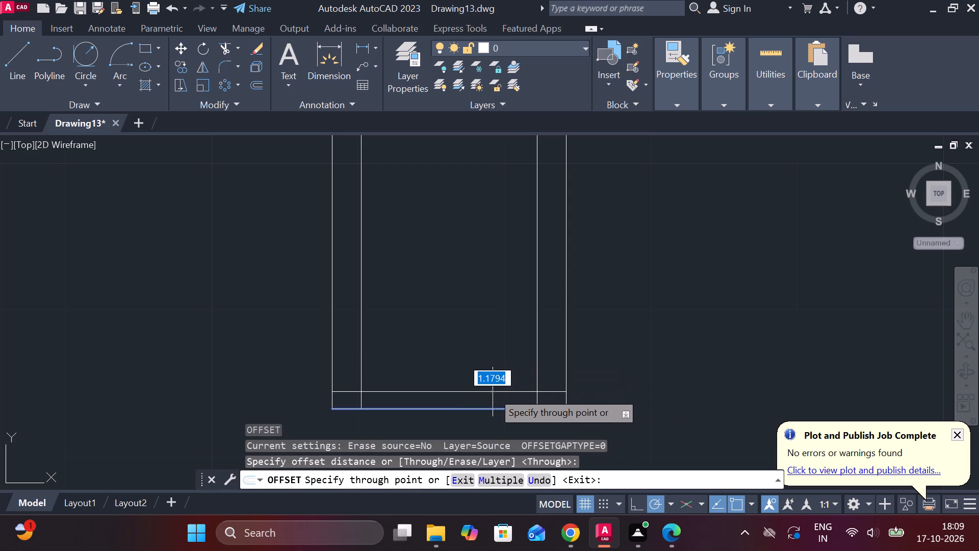
type("1")
key("space")
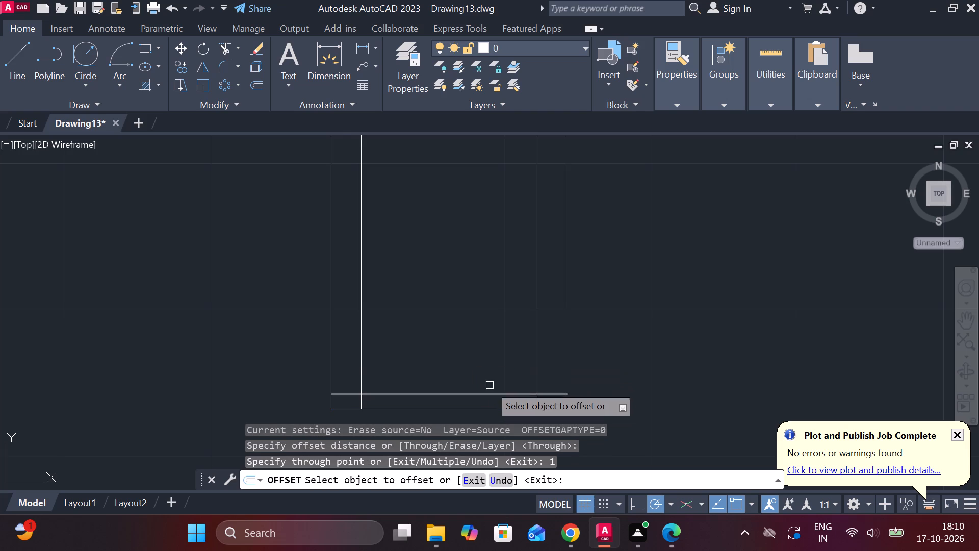
middle_click_drag(489, 385, 506, 379)
key("Escape")
type("CH")
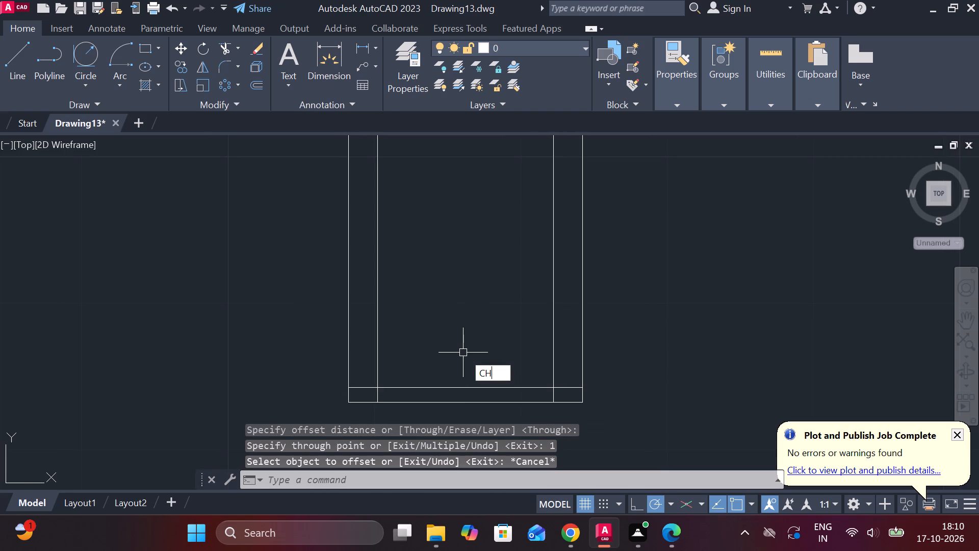
key("Escape")
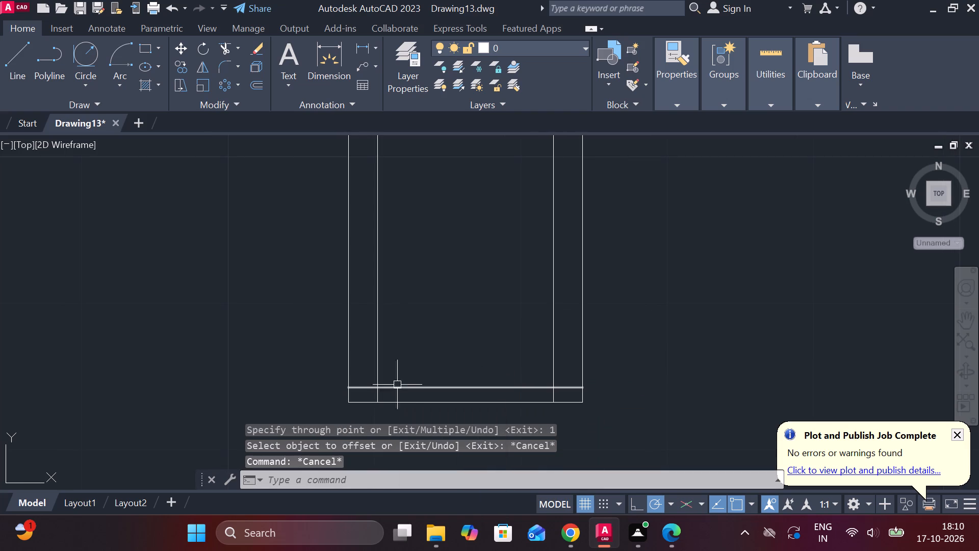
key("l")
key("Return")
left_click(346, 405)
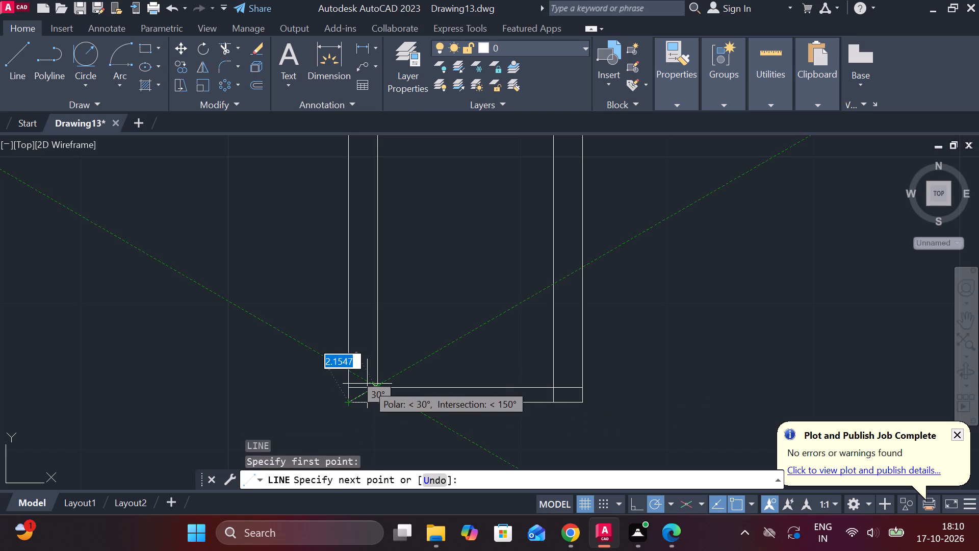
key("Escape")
Draw a slanted line on each side from the offset line's outer end to the inner vertical line's bottom end.
key("space")
left_click(347, 388)
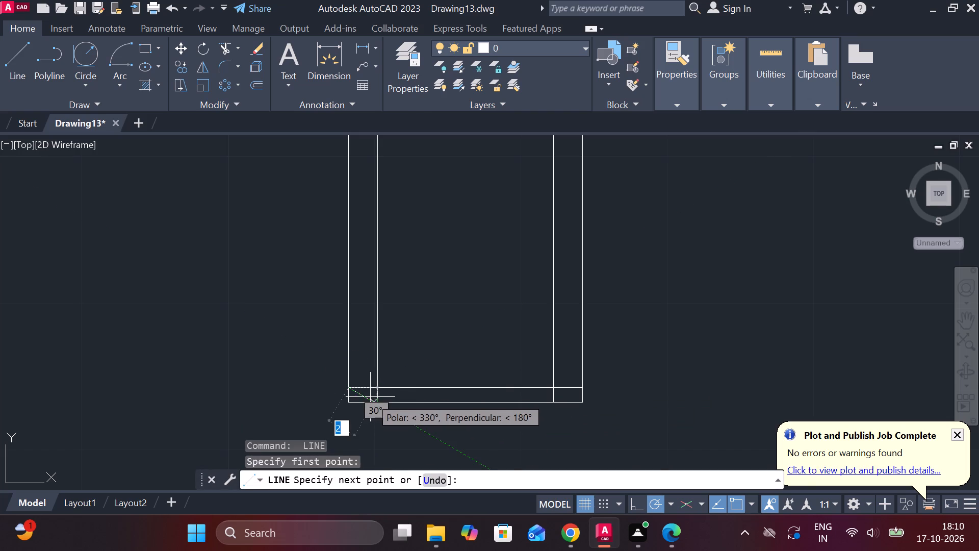
left_click(378, 403)
key("Escape")
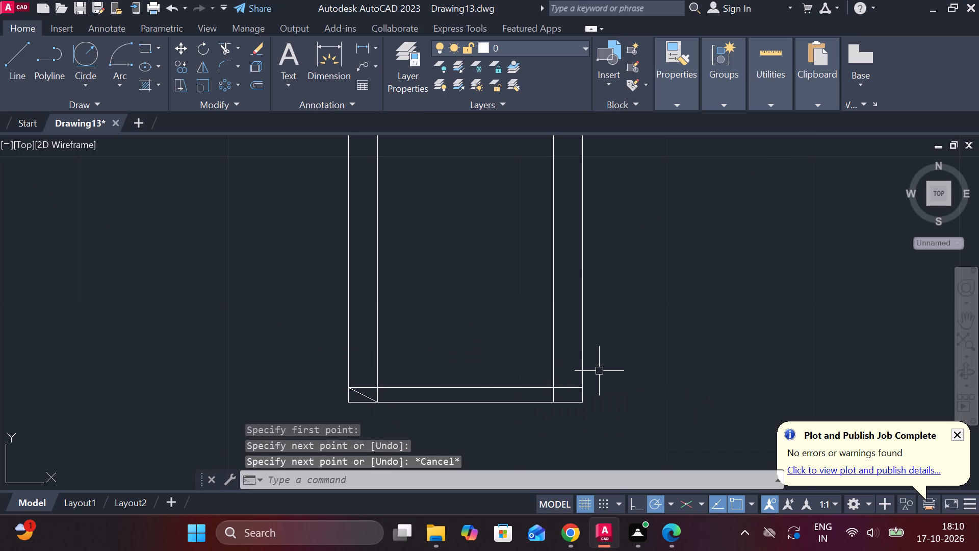
key("space")
left_click(582, 382)
left_click(557, 395)
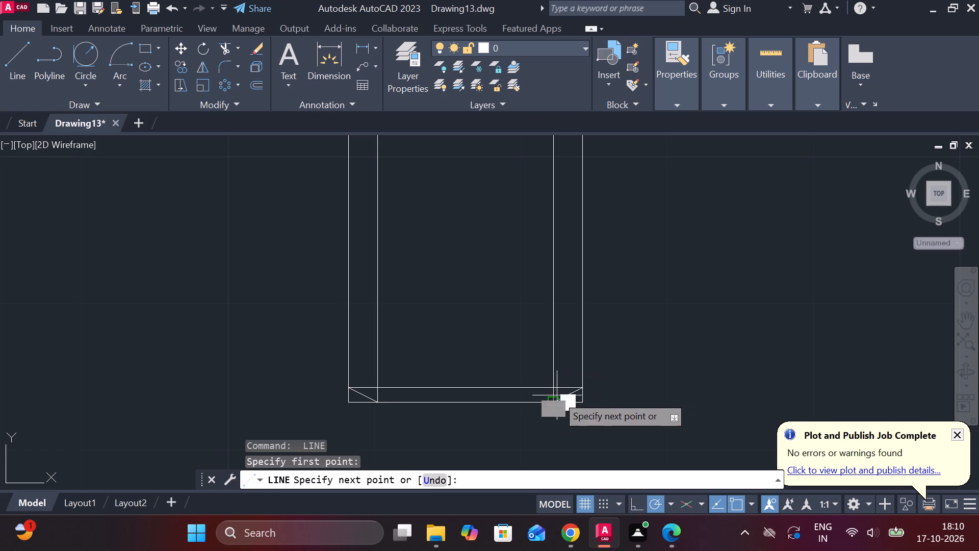
key("Escape")
Trim the outer vertical and bottom edge segments outside the slanted lines at both bottom corners of the shank.
scroll(635, 362, "down", 1)
scroll(635, 362, "up", 1)
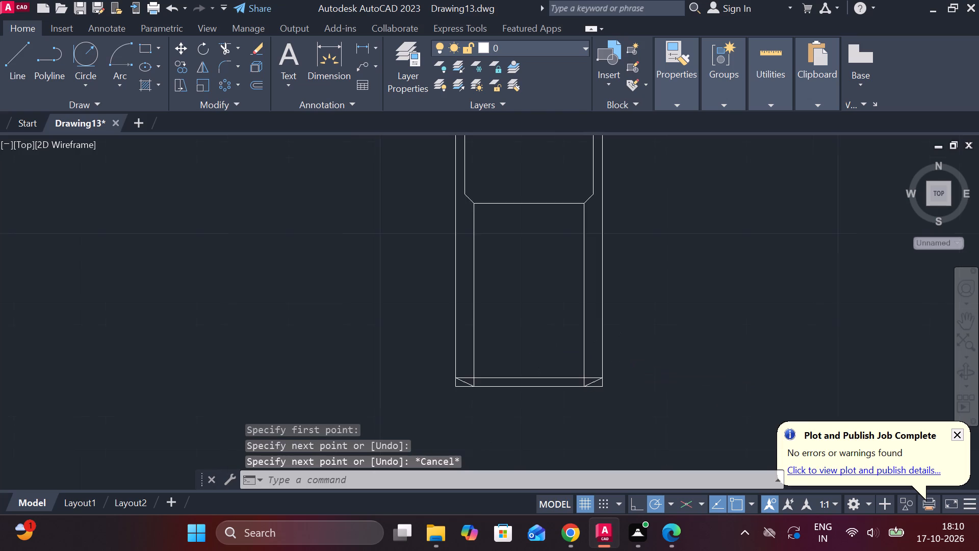
key("Escape")
type("TR")
key("space")
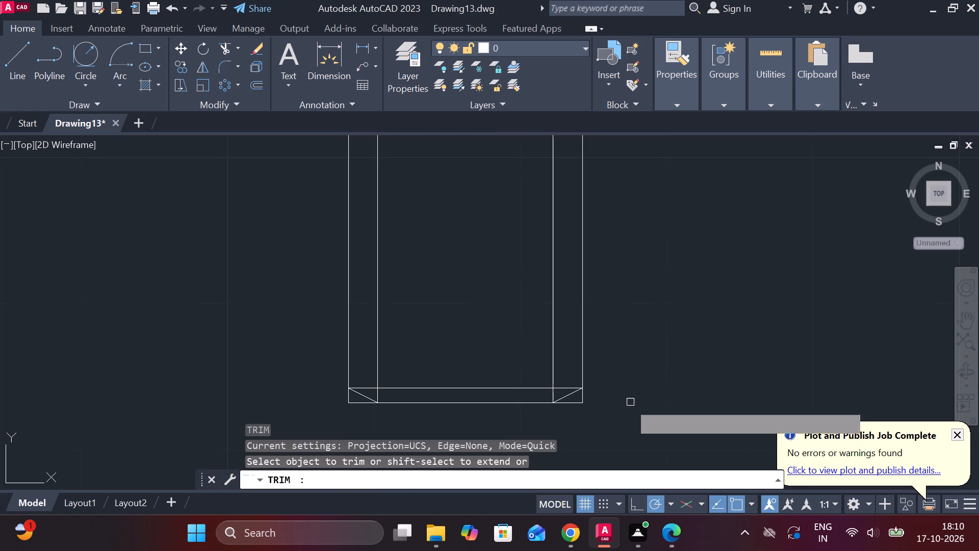
left_click(583, 405)
left_click(579, 402)
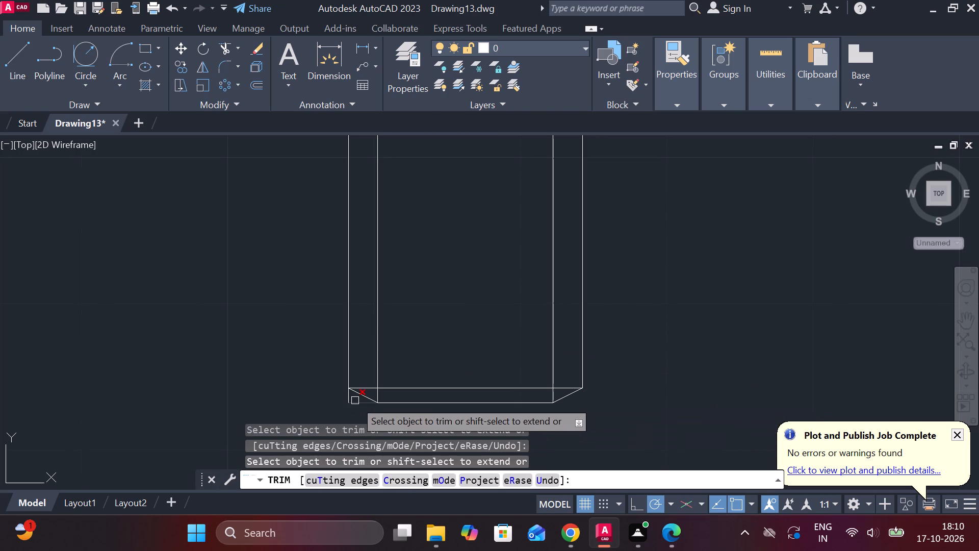
left_click(355, 400)
left_click(350, 399)
scroll(709, 294, "down", 2)
key("Escape")
Fillet both bottom corners of the larger fastener's head with a radius of 2.
scroll(685, 273, "down", 1)
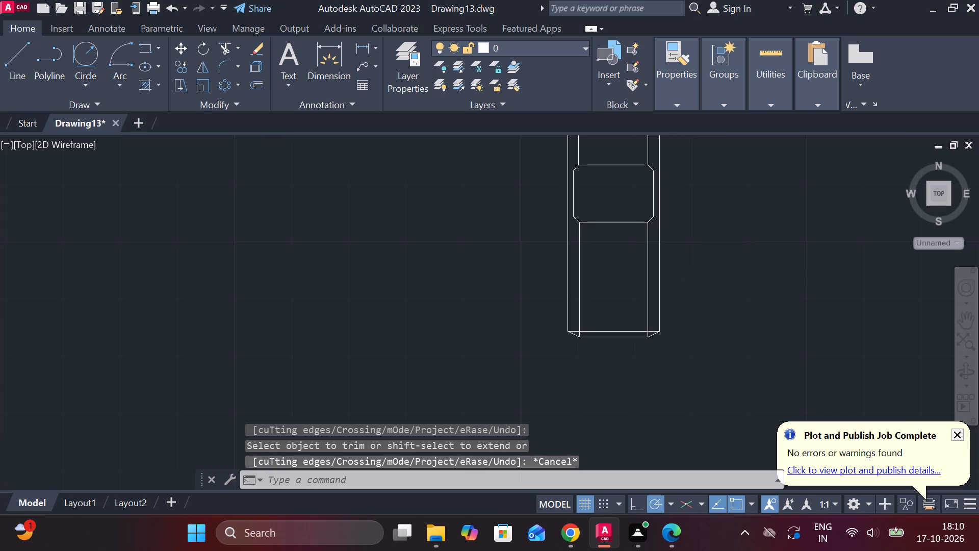
middle_click_drag(697, 243, 599, 342)
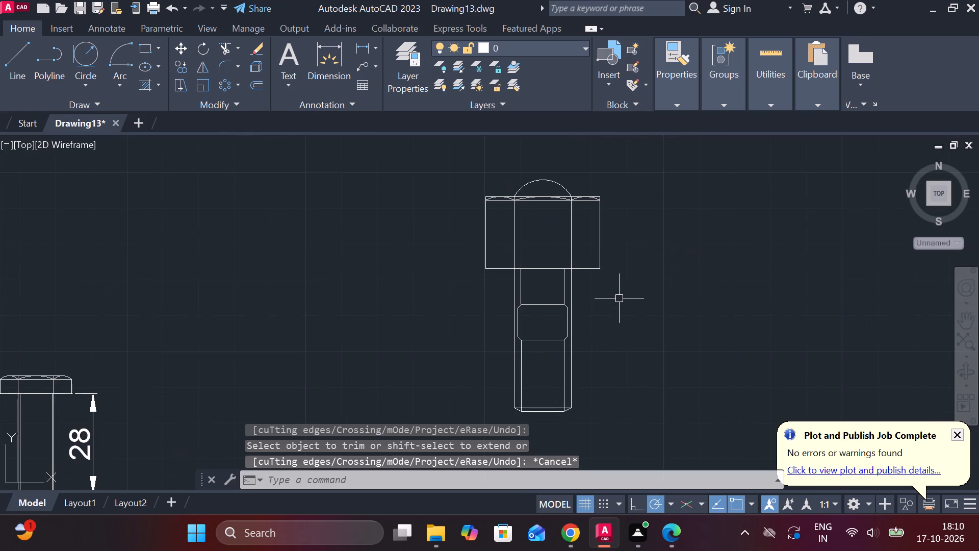
key("f")
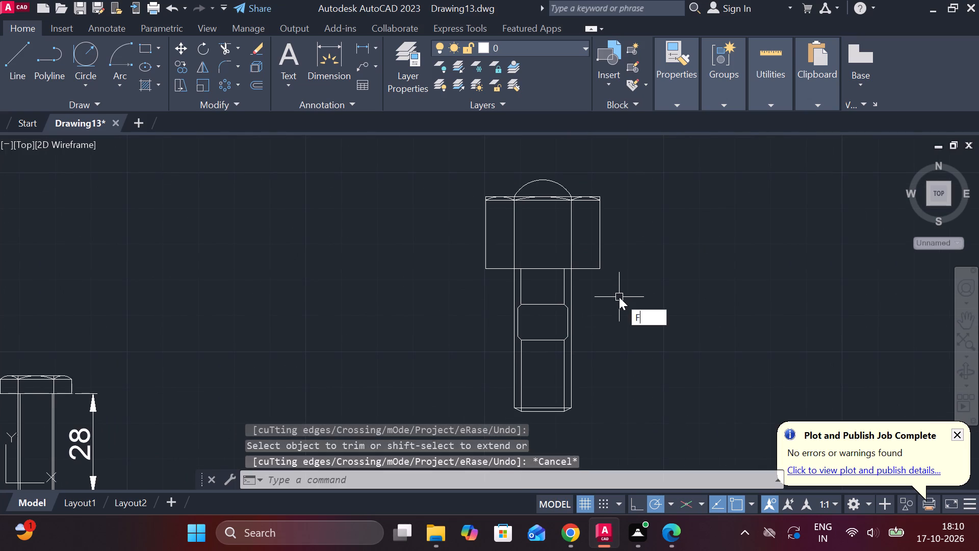
key("Return")
key("r")
key("Return")
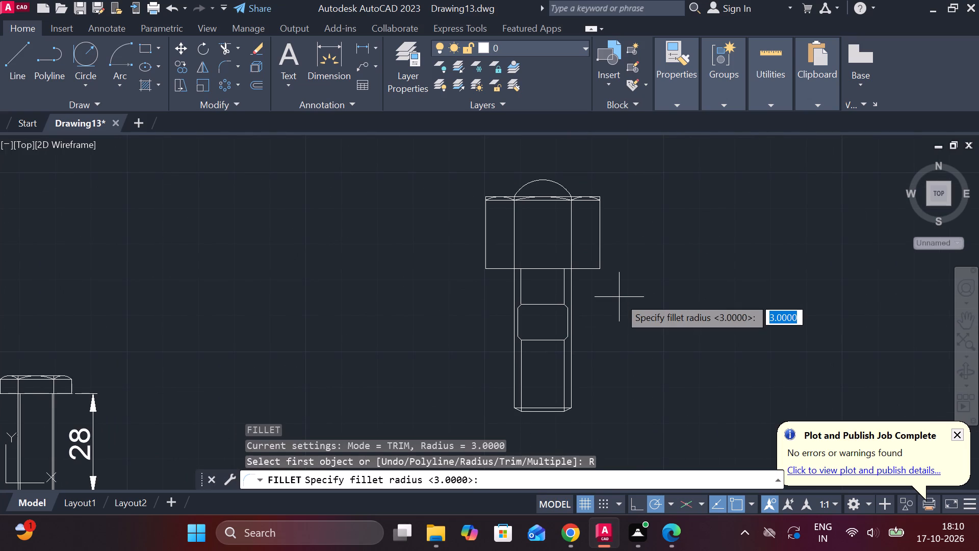
type("2")
key("space")
left_click(600, 250)
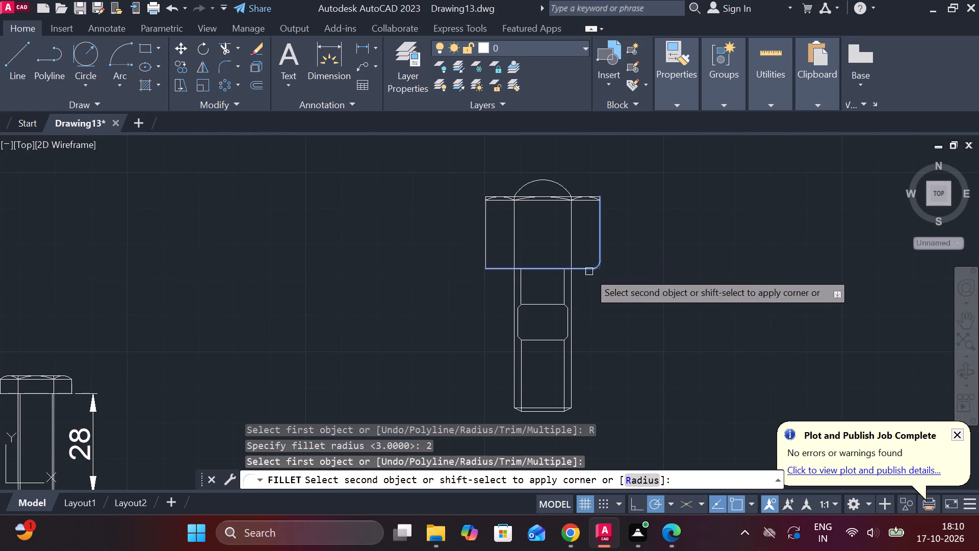
left_click(587, 267)
key("space")
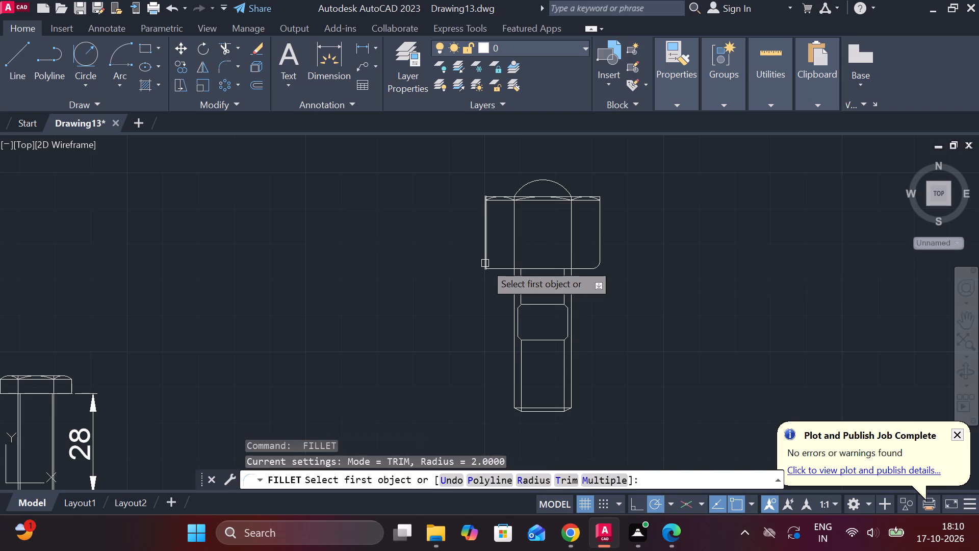
left_click(485, 263)
left_click(492, 269)
key("Escape")
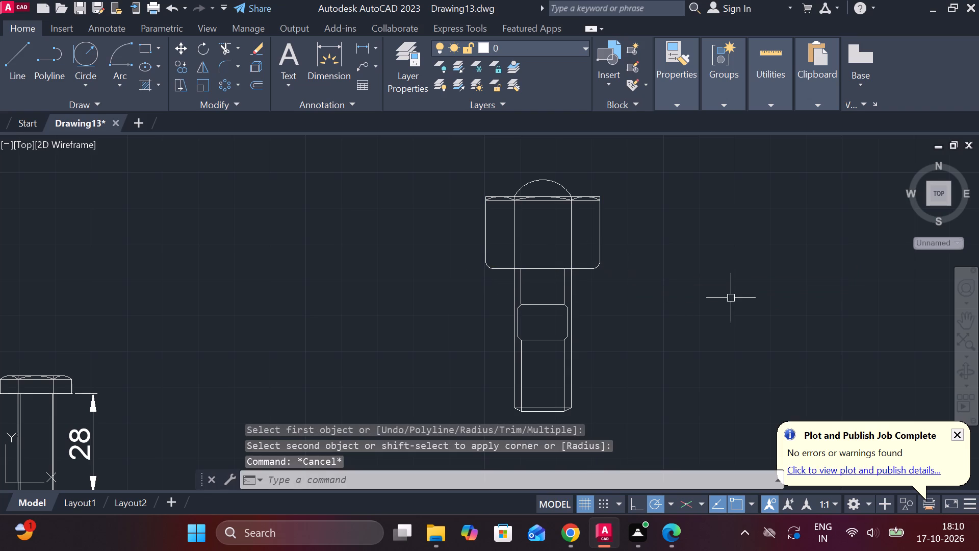
Add vertical linear dimensions for the larger fastener's length from head top to shank bottom and for the shank section below the chamfered block.
left_click(365, 48)
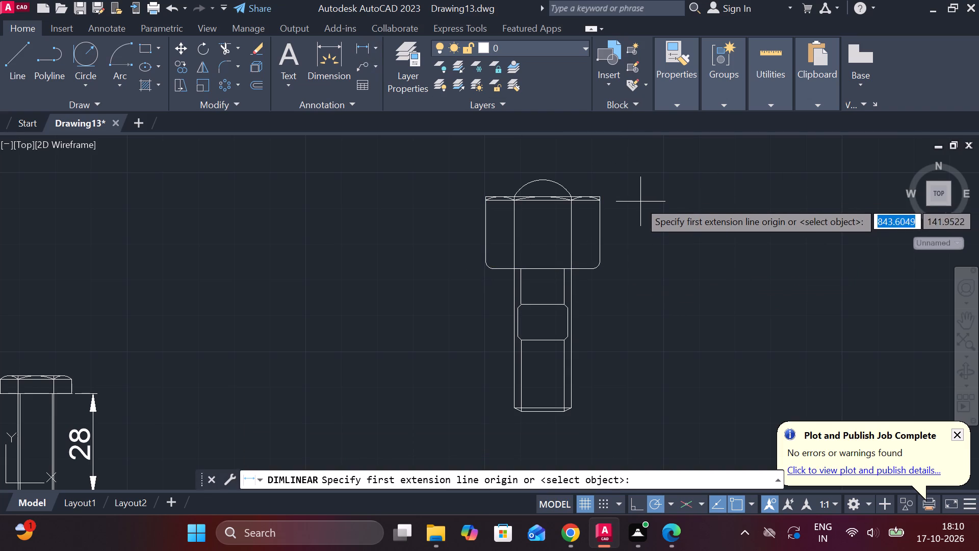
left_click(597, 195)
middle_click_drag(596, 396, 589, 344)
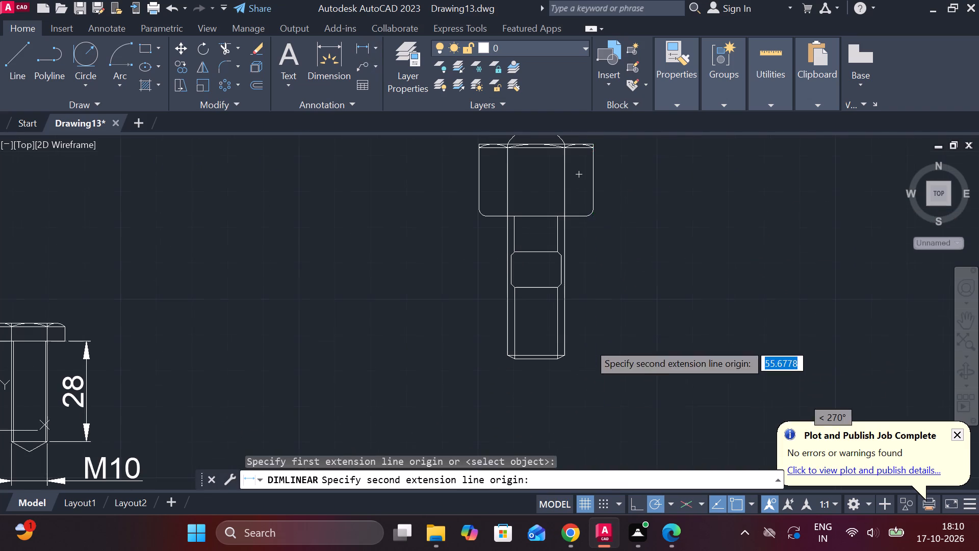
left_click(545, 362)
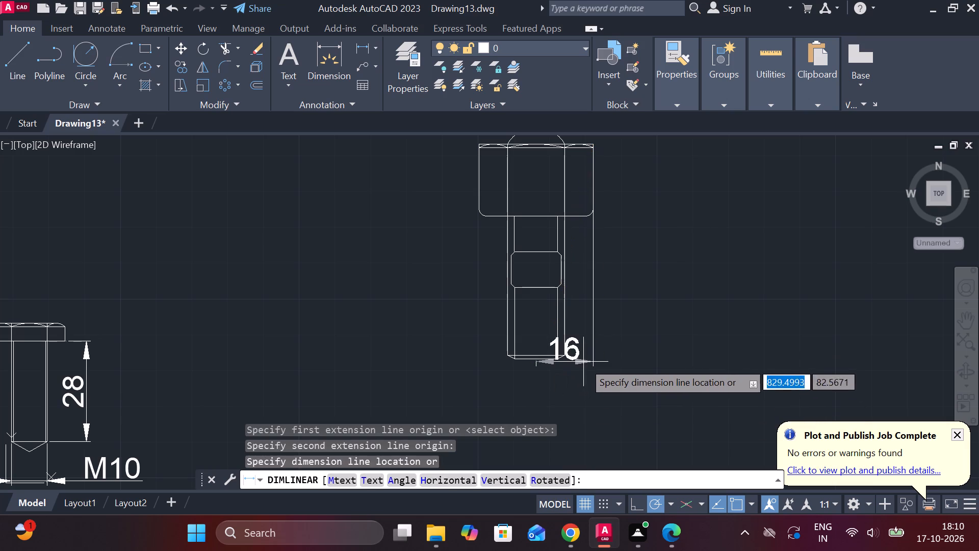
left_click(647, 294)
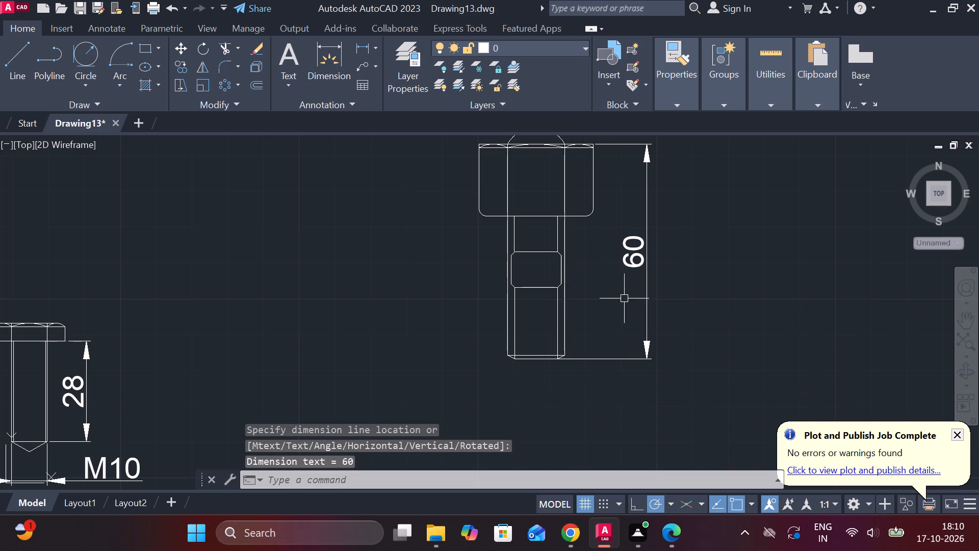
key("space")
left_click(546, 288)
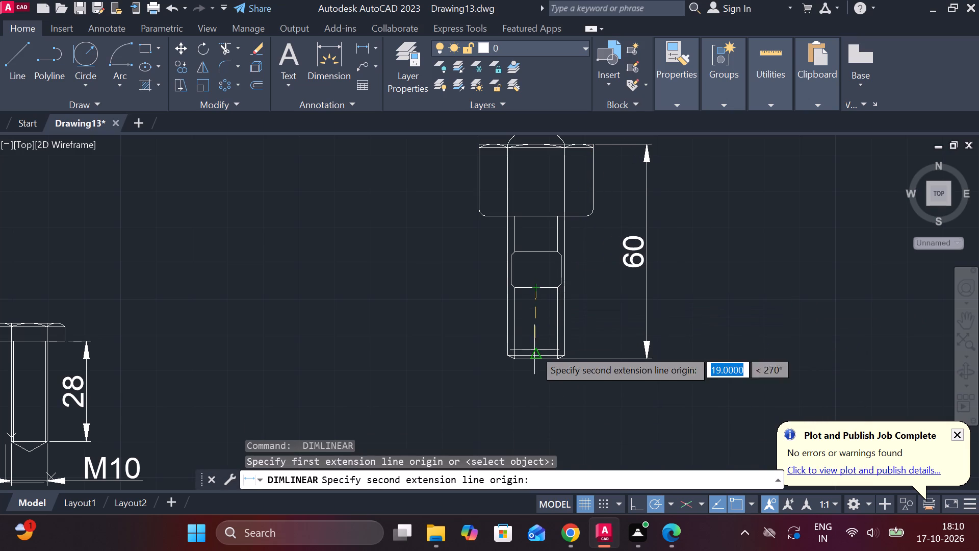
left_click(533, 358)
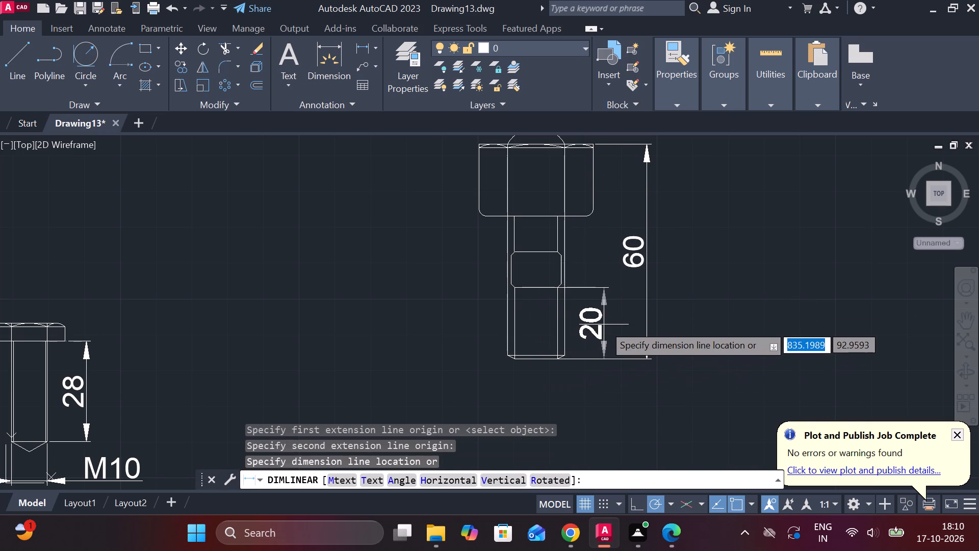
left_click(604, 324)
Dimension the shank's width below its bottom end and prefix the dimension text with M so it reads M16.
key("space")
left_click(506, 353)
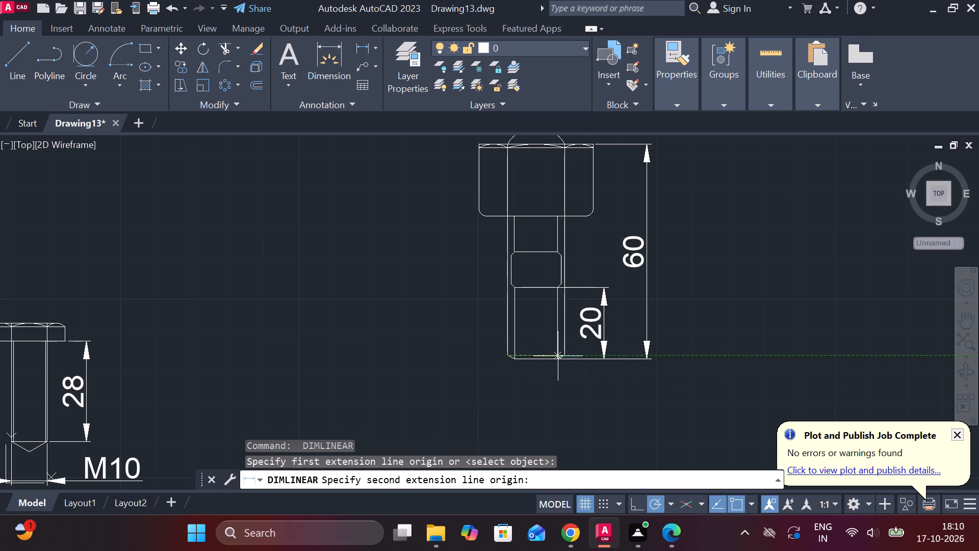
left_click(563, 356)
left_click(558, 407)
double_click(534, 402)
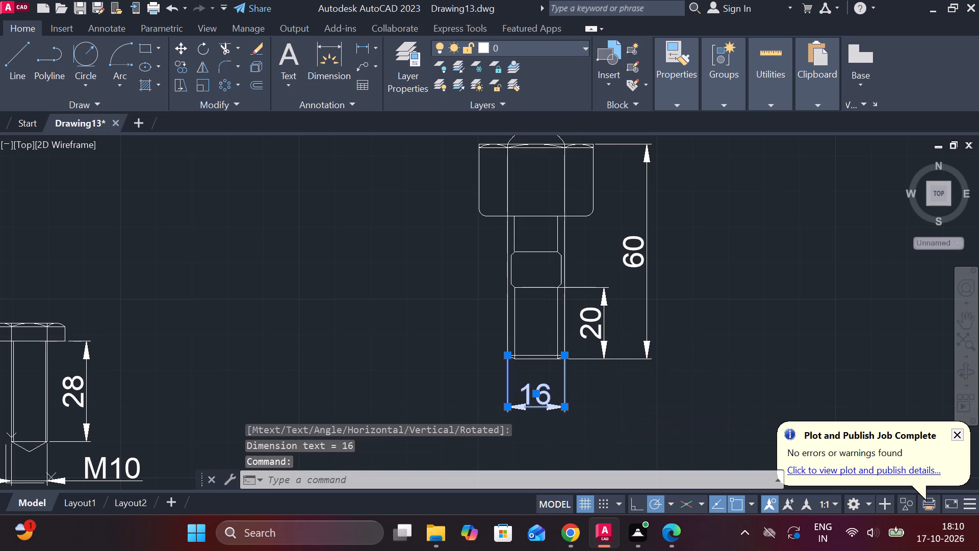
key("m")
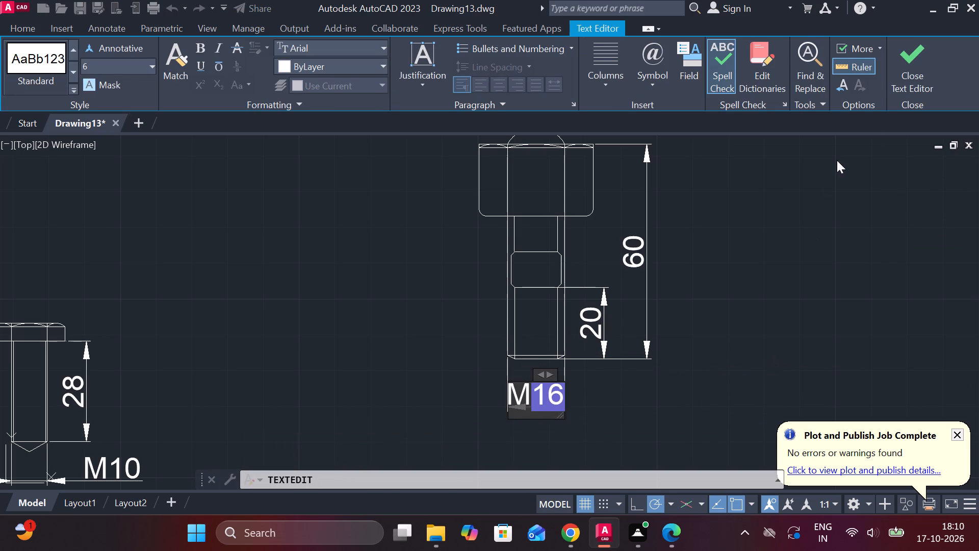
left_click(901, 80)
scroll(818, 210, "down", 2)
key("Escape")
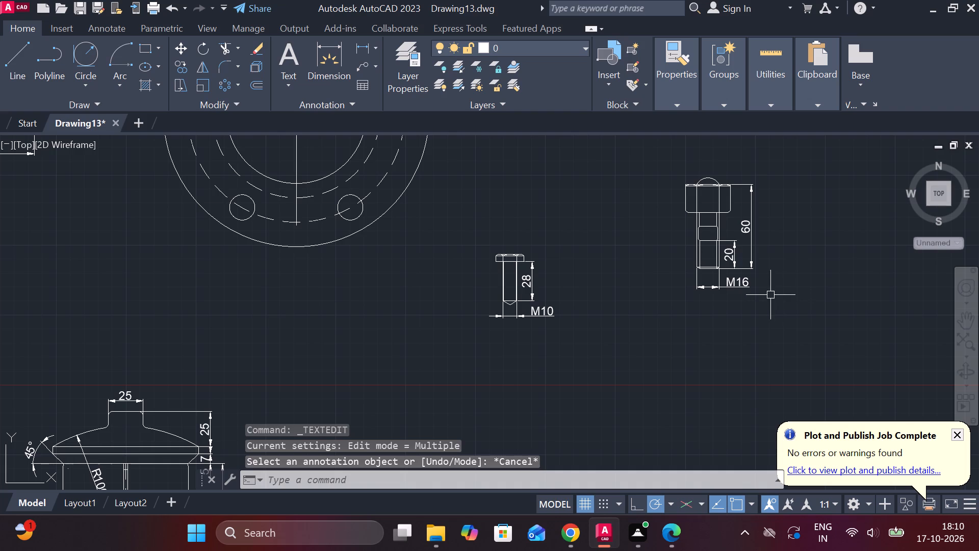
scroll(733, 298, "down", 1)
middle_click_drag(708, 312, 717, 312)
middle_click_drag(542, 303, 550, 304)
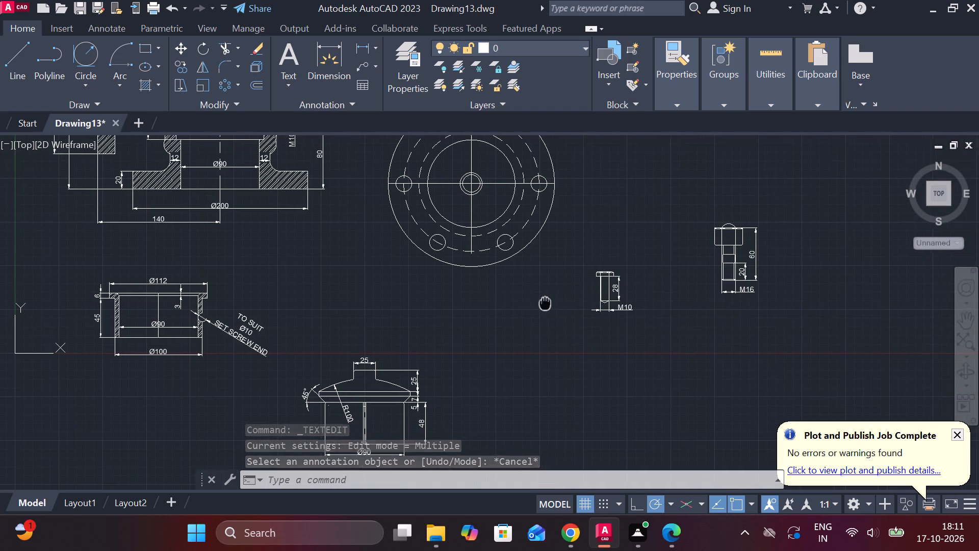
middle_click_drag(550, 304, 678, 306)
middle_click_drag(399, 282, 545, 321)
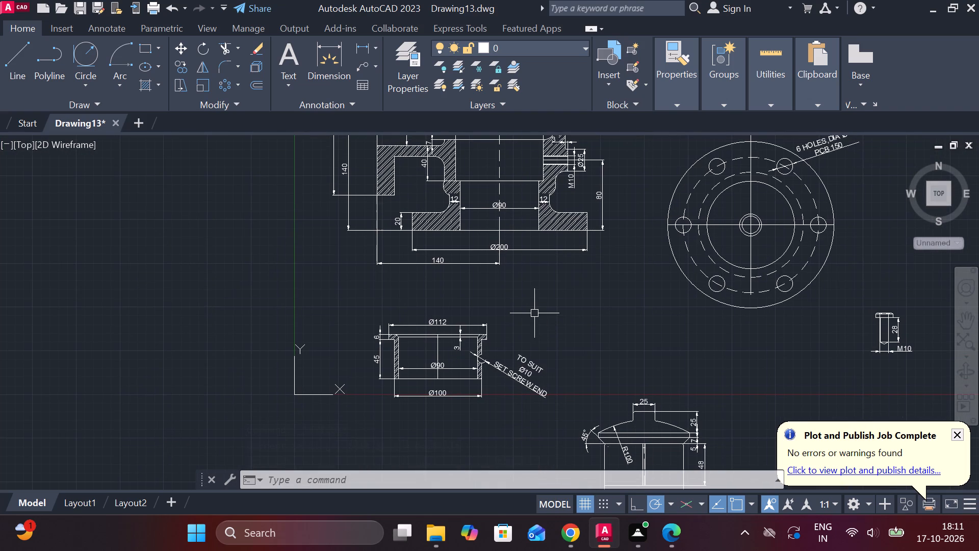
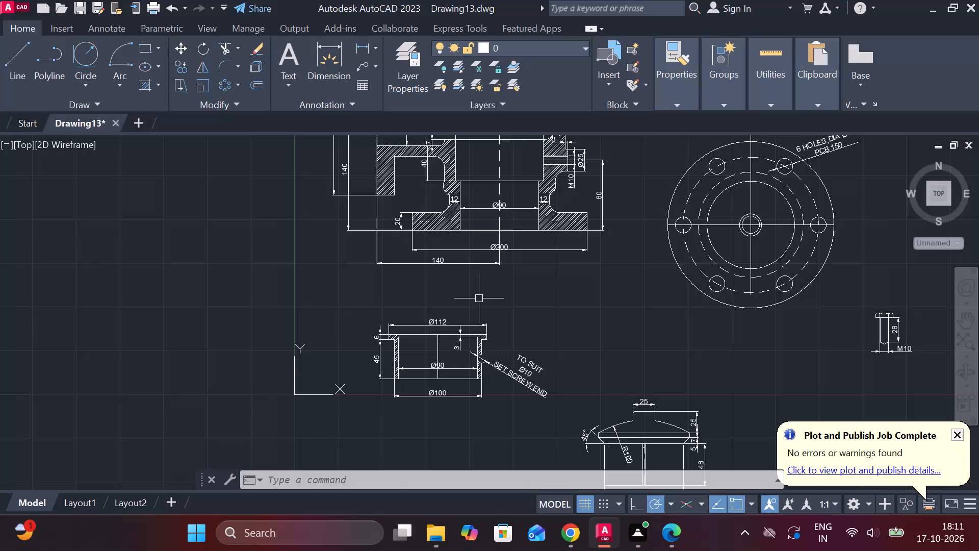
Add a multiline text label reading "1. BODY (BRASS) NO.1" with text height 7 below the sectional view of the valve body.
middle_click_drag(504, 303, 514, 330)
key("m")
key("t")
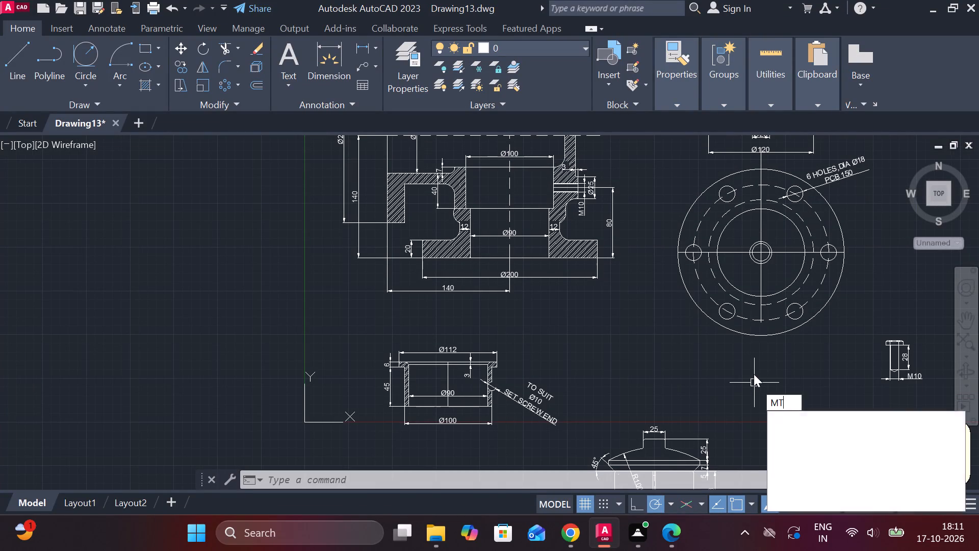
key("Return")
scroll(418, 303, "up", 1)
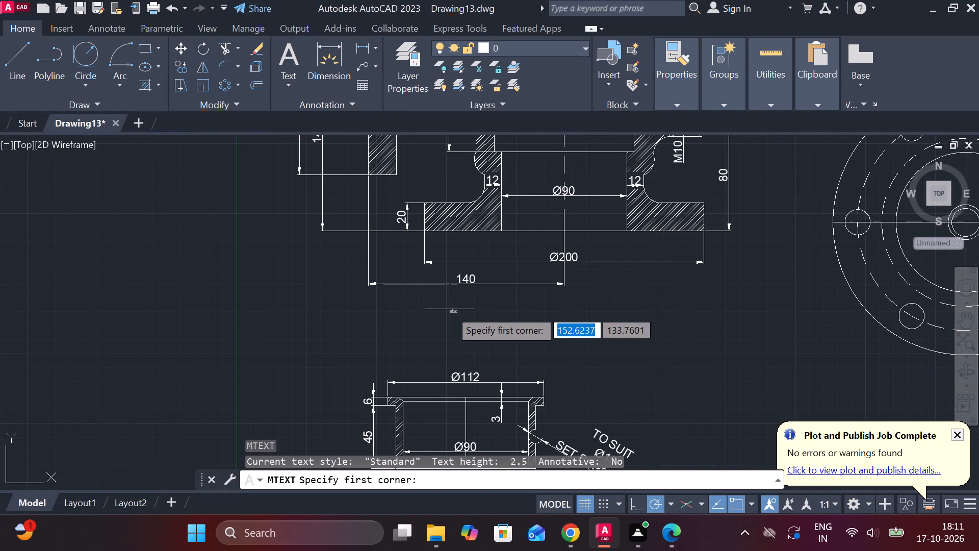
left_click(442, 310)
left_click(691, 328)
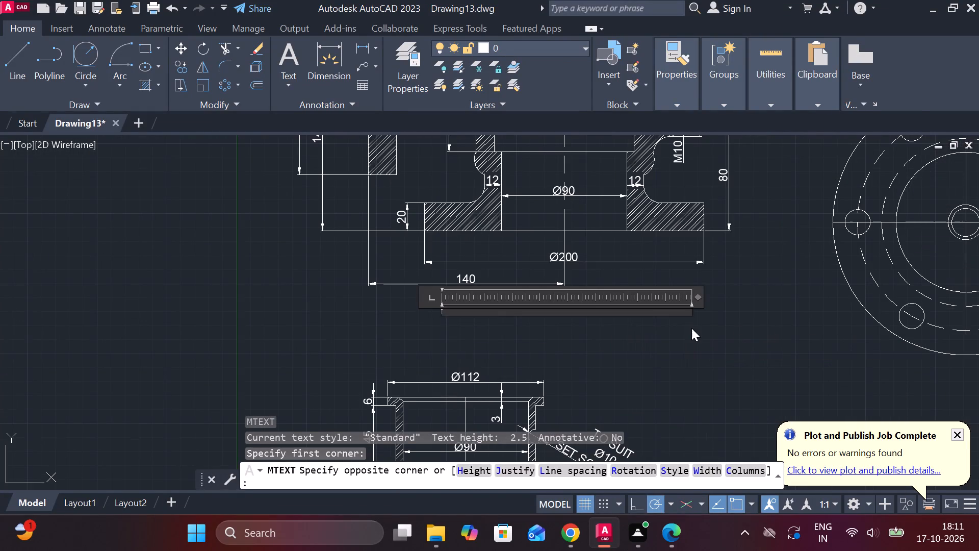
left_click(157, 63)
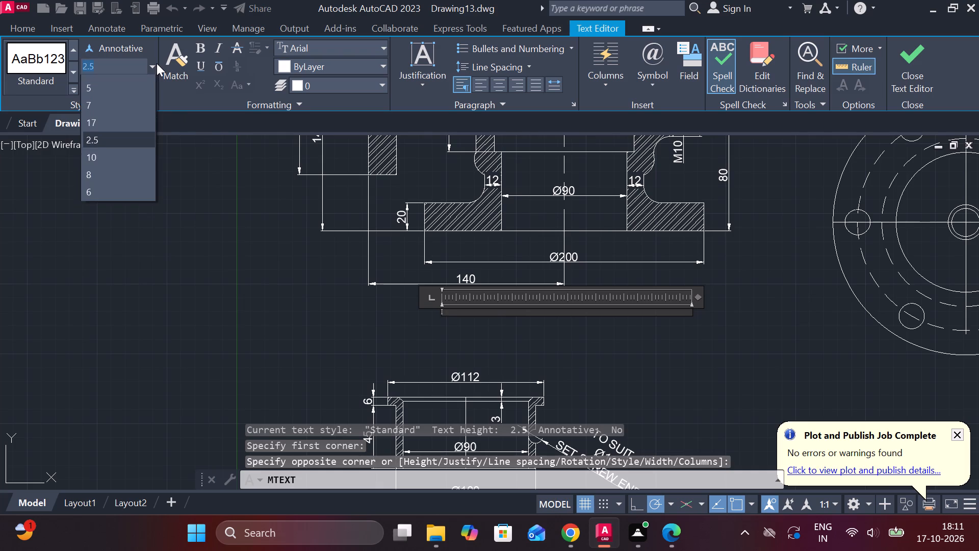
left_click(105, 116)
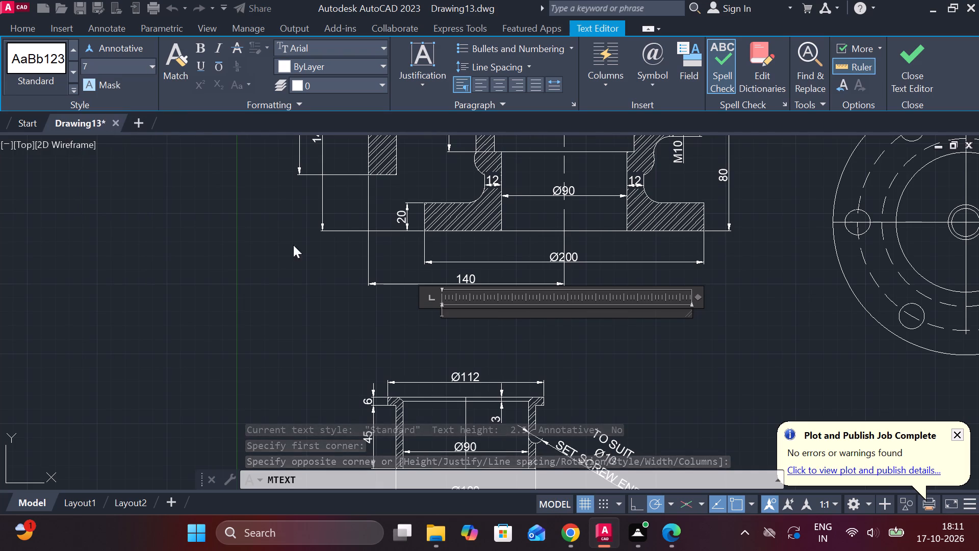
key("1")
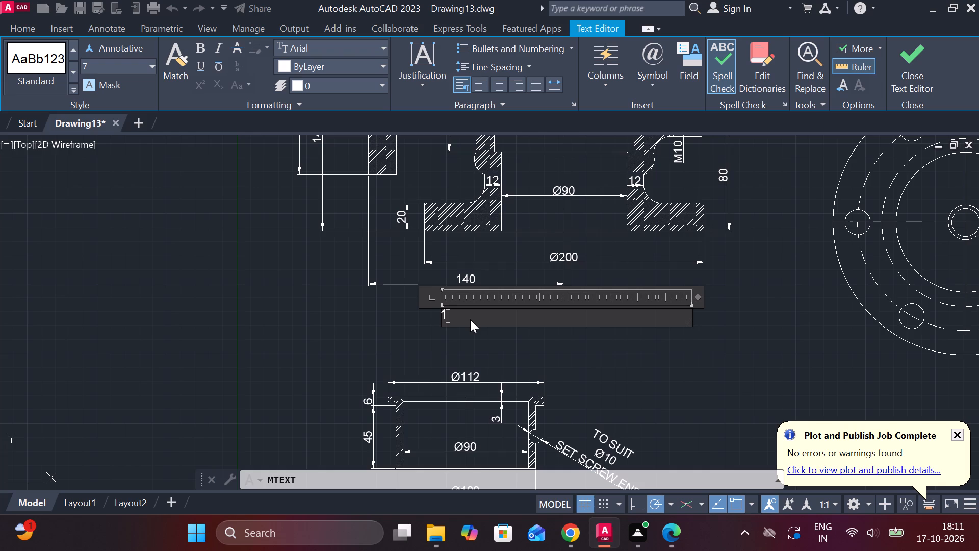
type(".")
key("space")
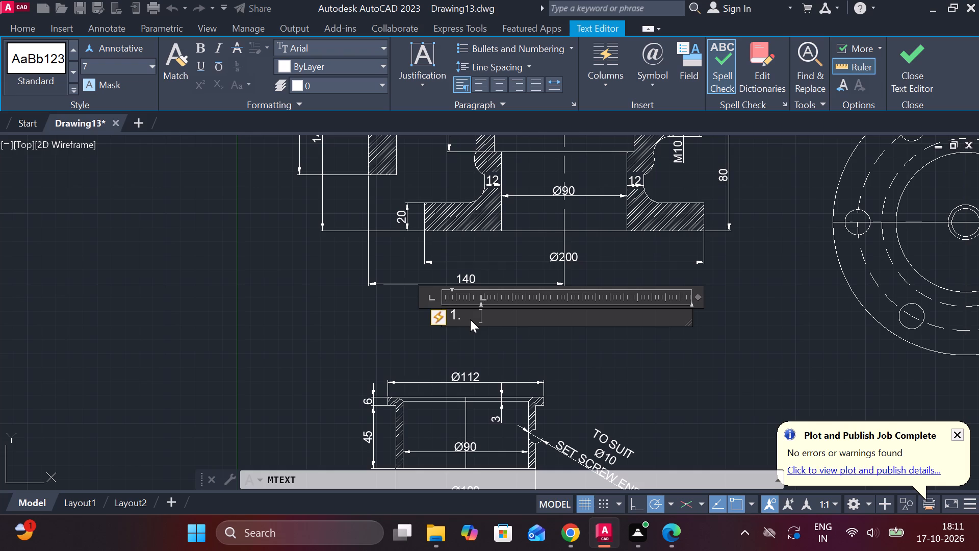
key("BackSpace")
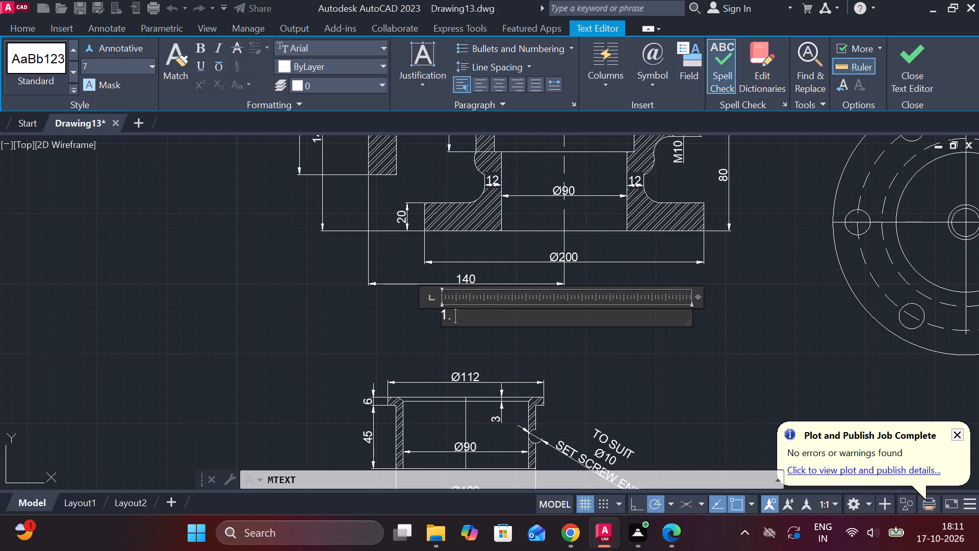
key("Escape")
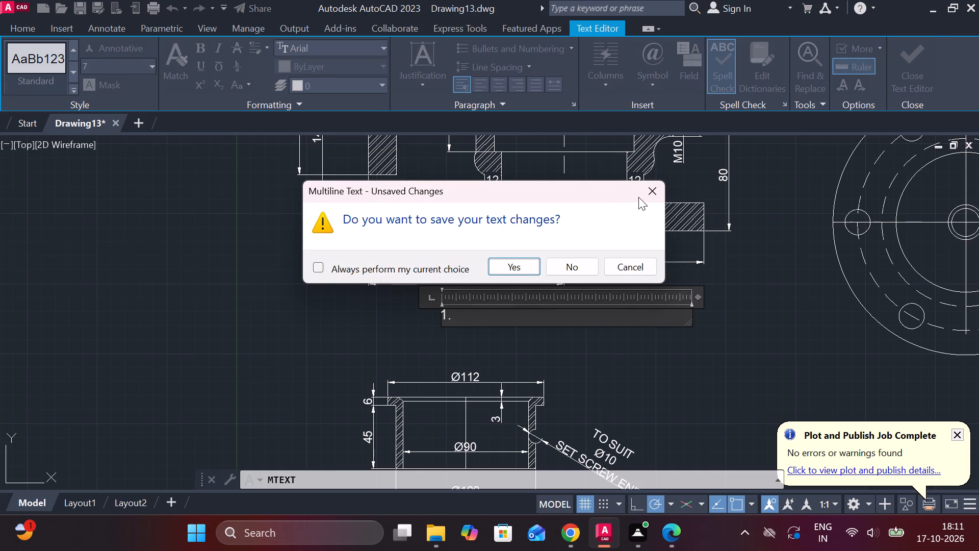
left_click(657, 194)
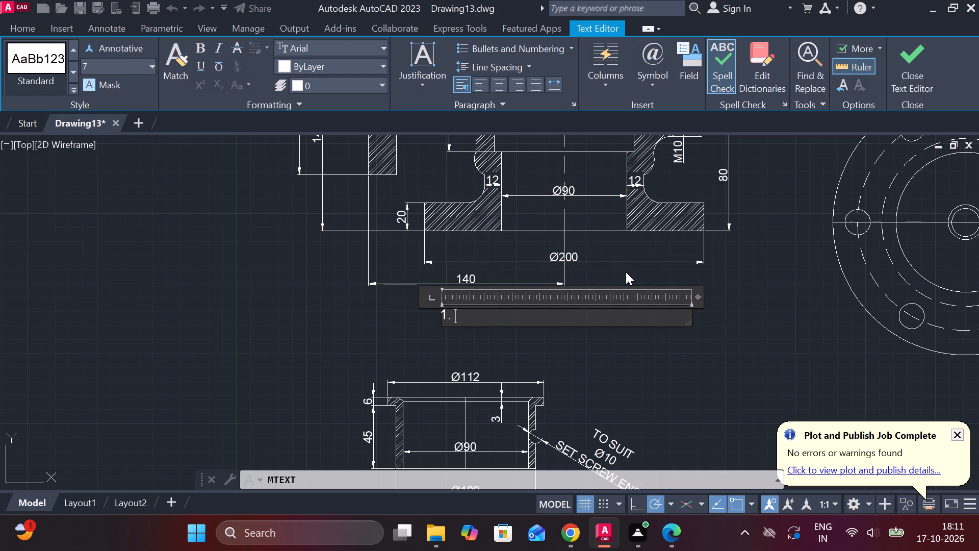
key("Left")
key("space")
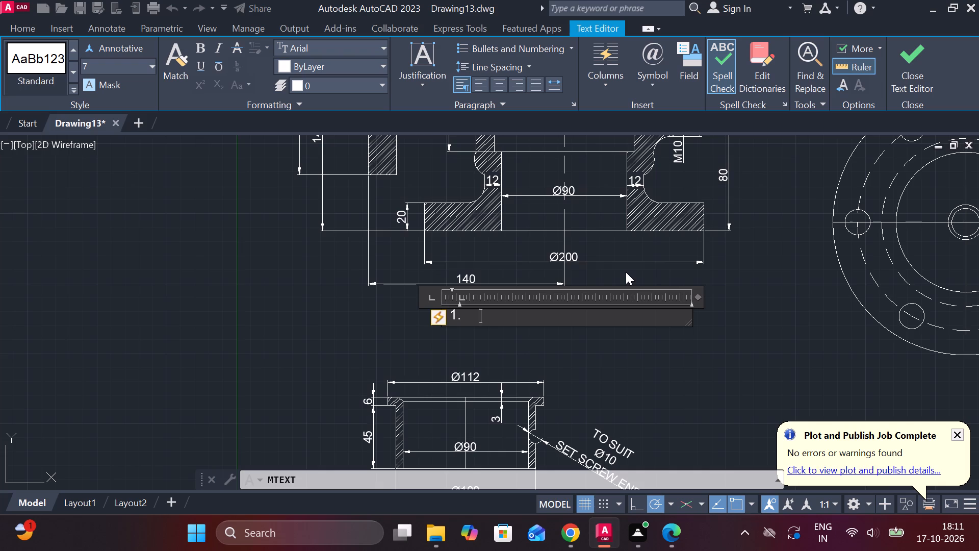
key("BackSpace")
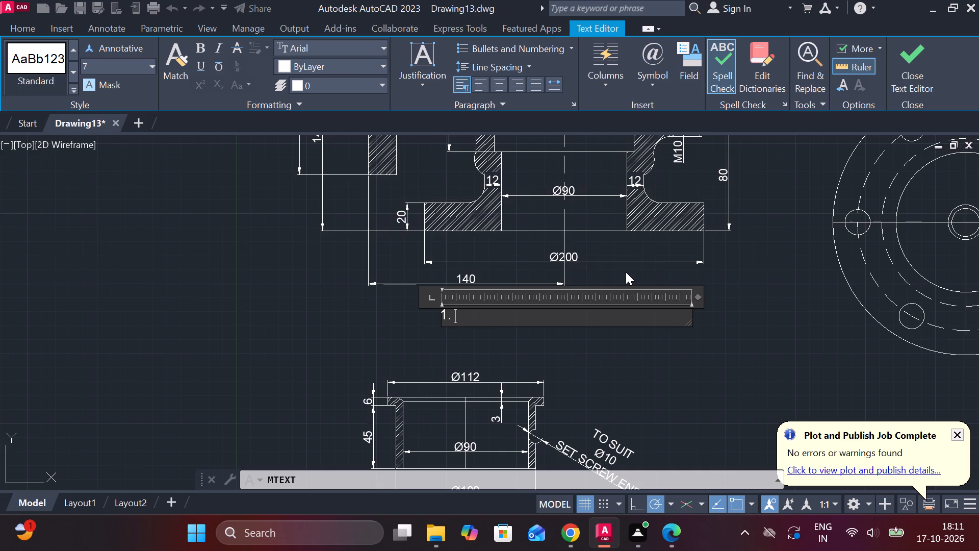
type("BO")
type("DY")
key("space")
key("shift+parenleft")
type("BRASS")
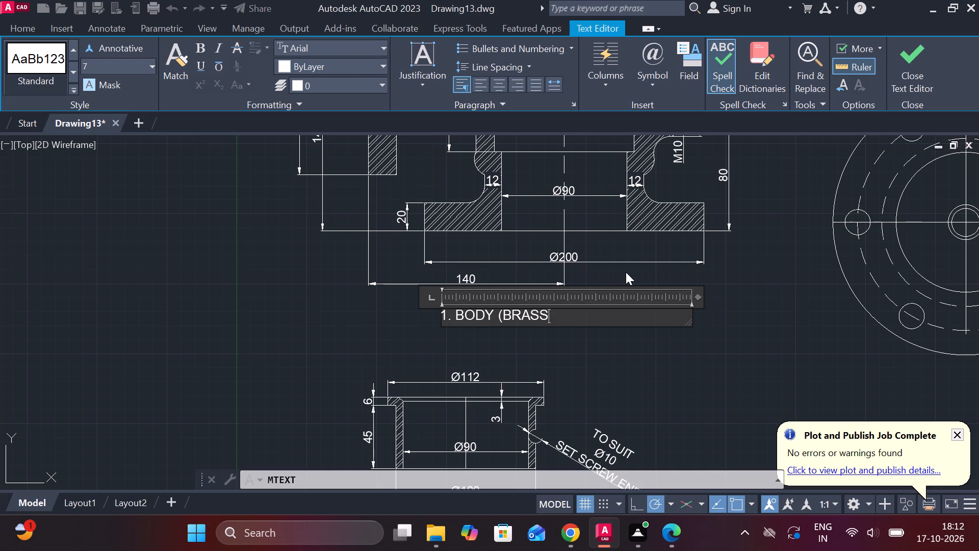
key("0")
key("BackSpace")
key("shift+parenright")
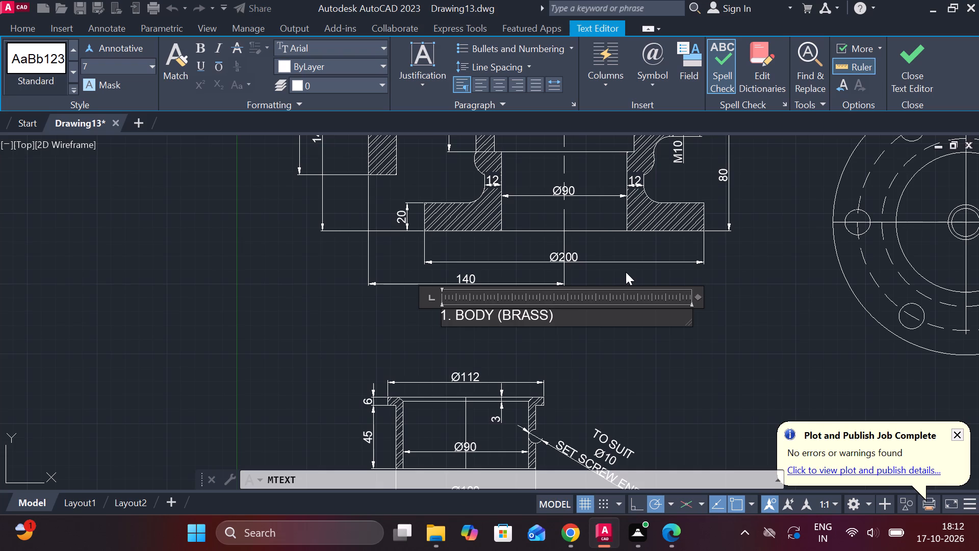
key("space")
type("NO")
type(".1")
left_click(919, 71)
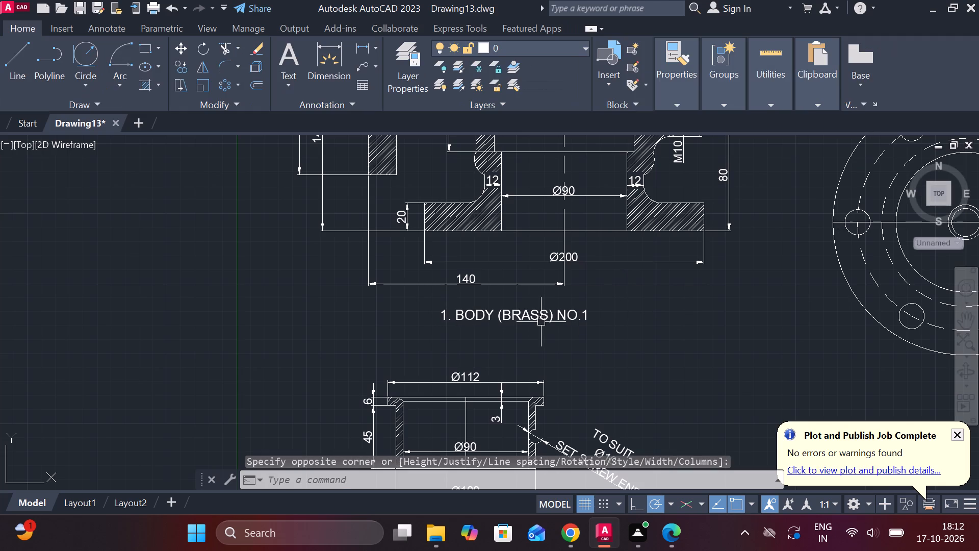
Set the text height of the whole body label to 10.
scroll(537, 312, "down", 2)
double_click(531, 315)
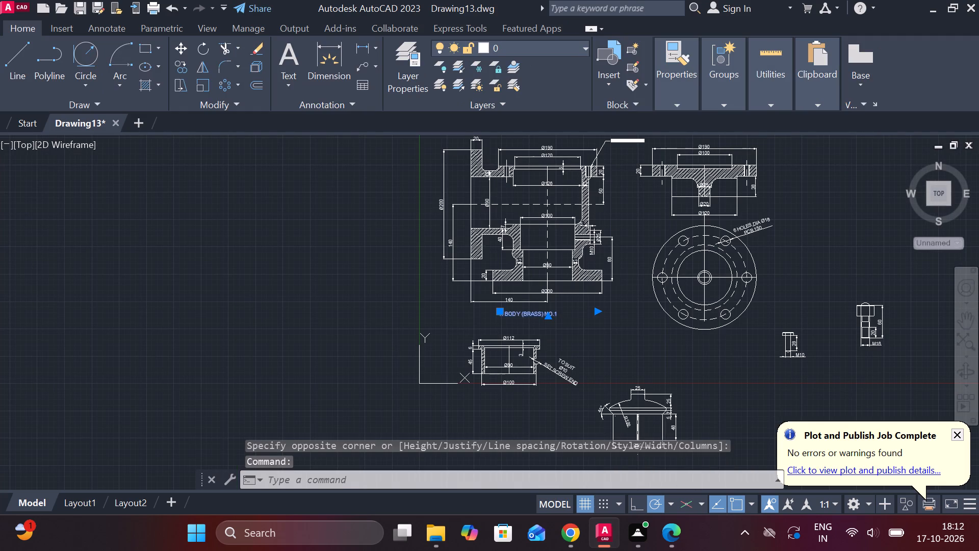
scroll(531, 315, "up", 5)
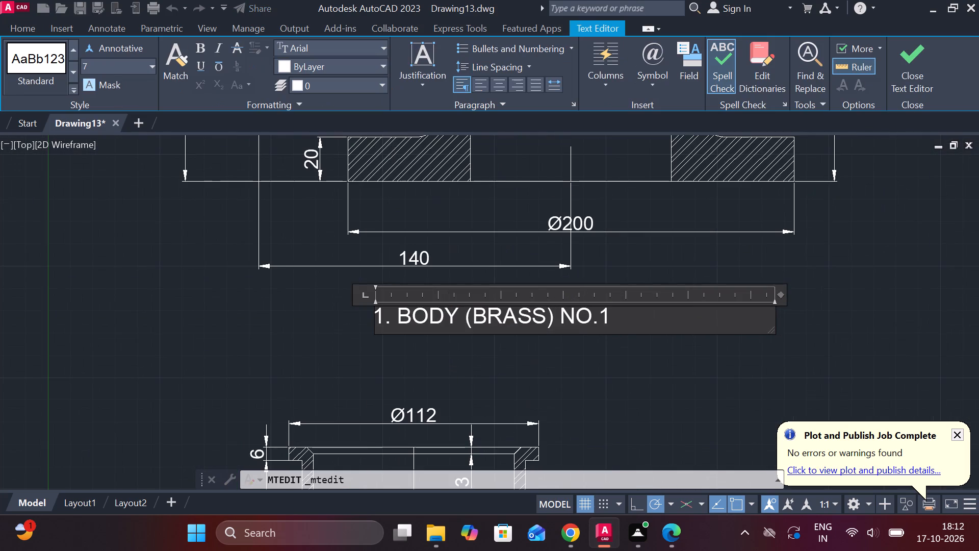
left_click_drag(617, 318, 371, 320)
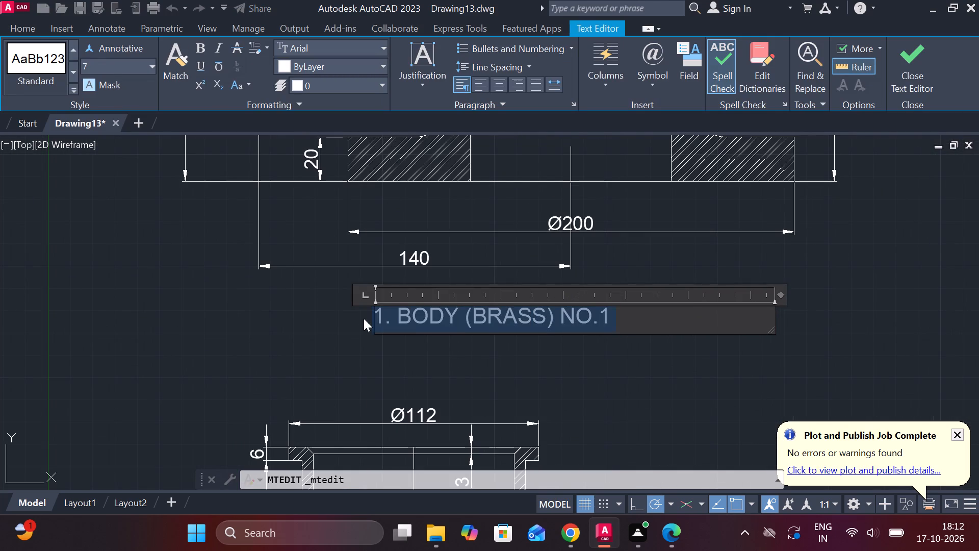
left_click(149, 65)
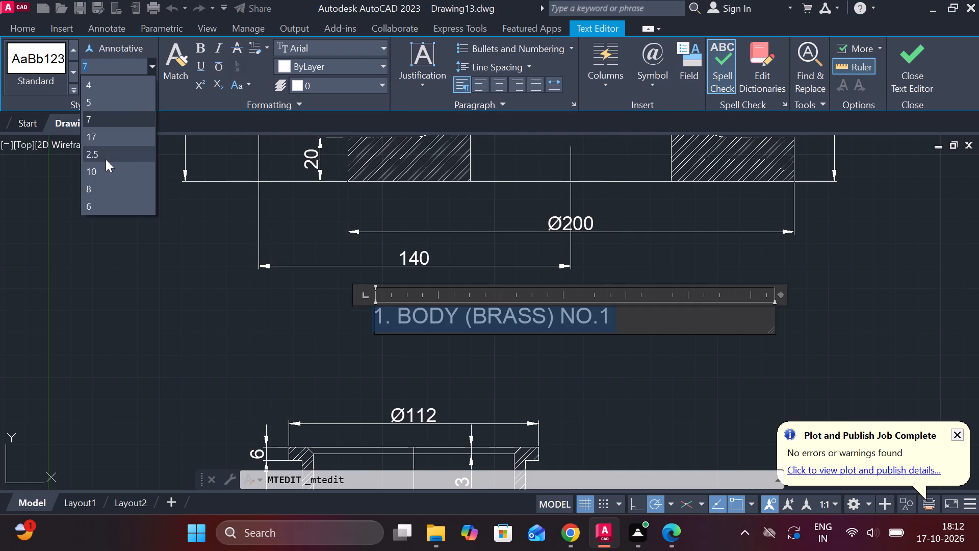
left_click(101, 168)
left_click(916, 53)
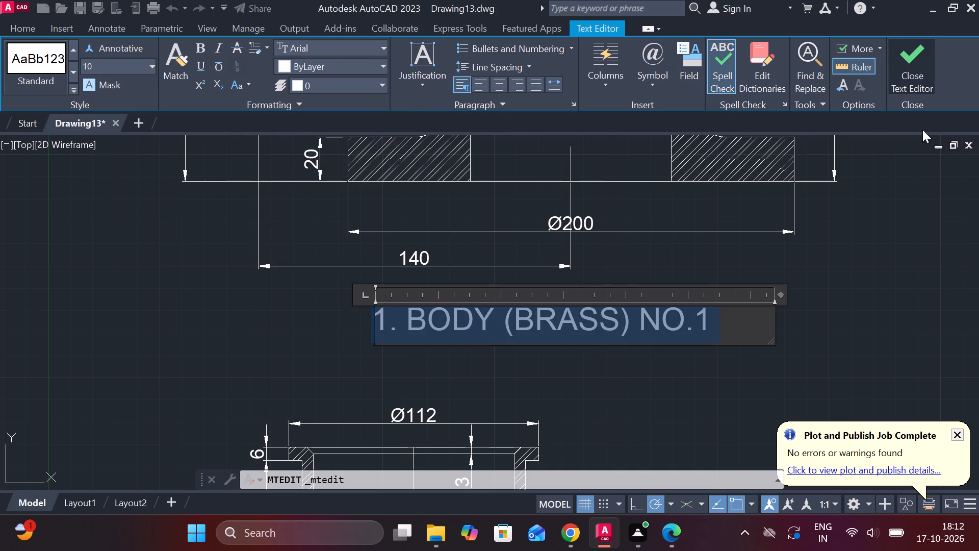
Copy the body label and paste it below the Ø100 dimension of the flanged bush's sectional view.
scroll(763, 297, "down", 1)
middle_click_drag(750, 298, 667, 241)
left_click(604, 254)
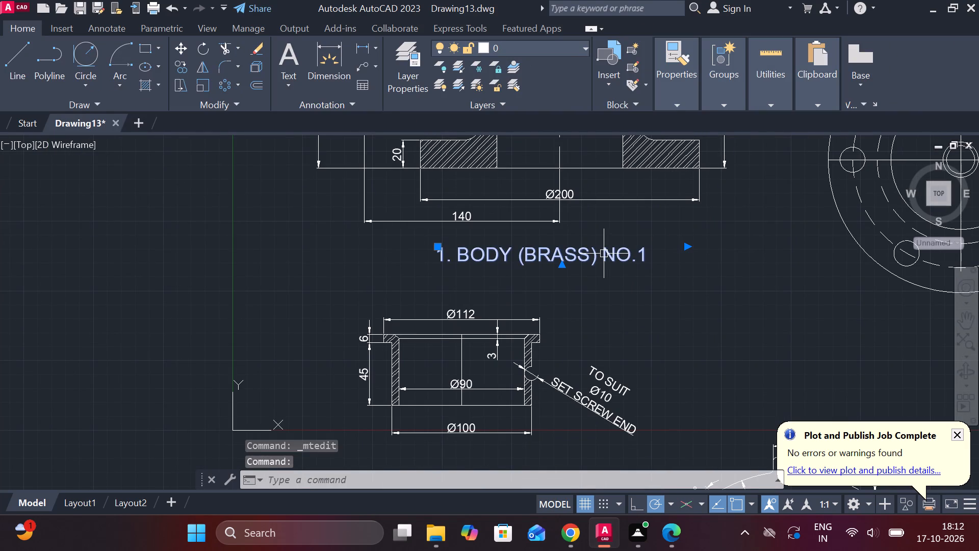
key("ctrl+c")
scroll(634, 279, "down", 2)
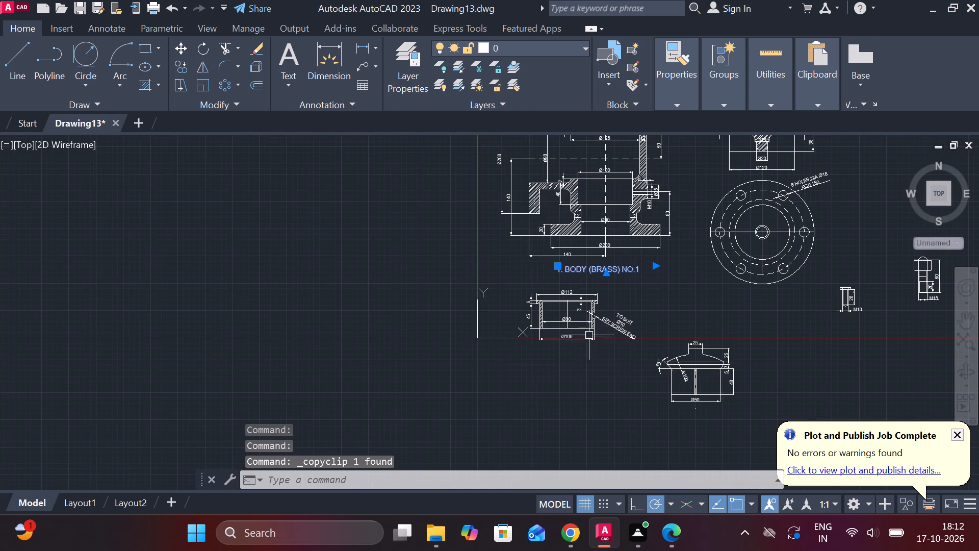
key("ctrl+v")
scroll(536, 370, "up", 3)
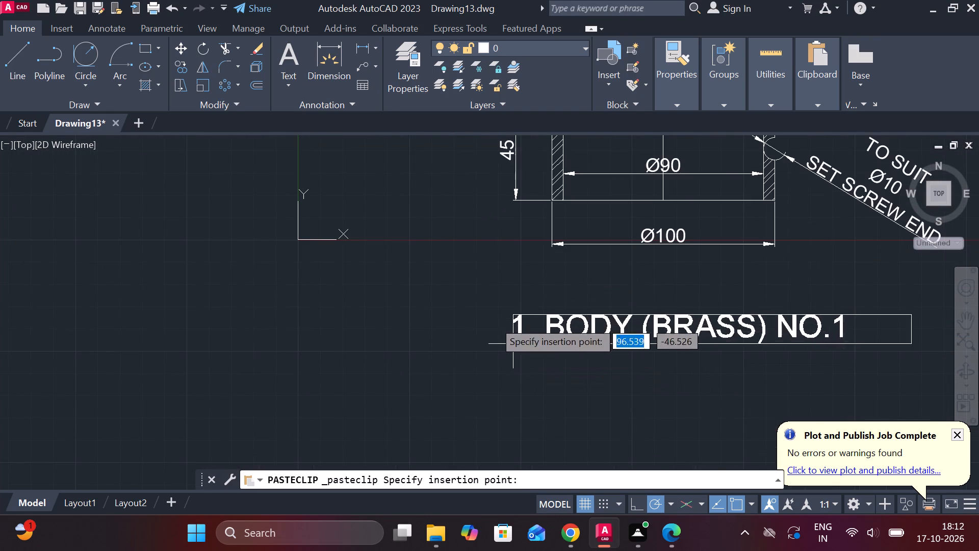
left_click(500, 313)
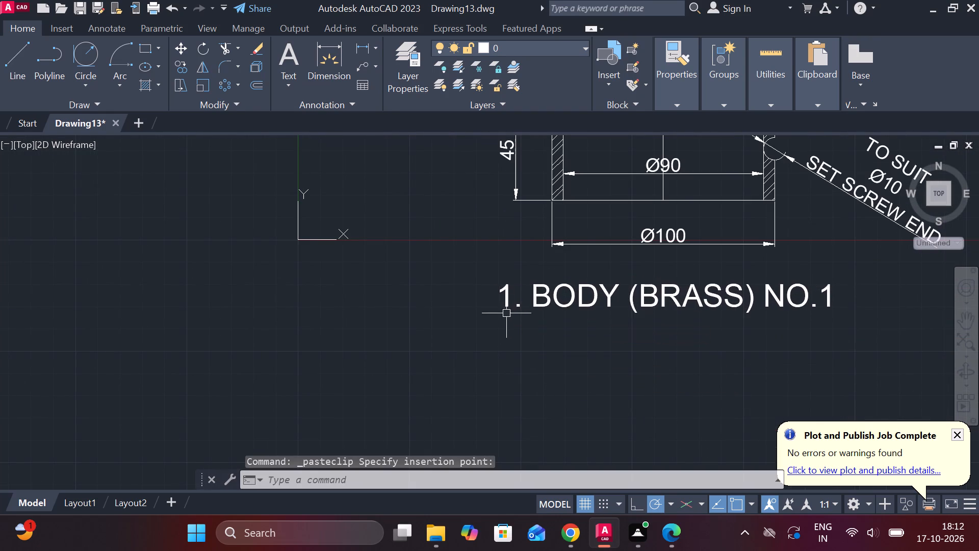
Change the part number at the start of the copied label to 3.
double_click(502, 300)
left_click(510, 283)
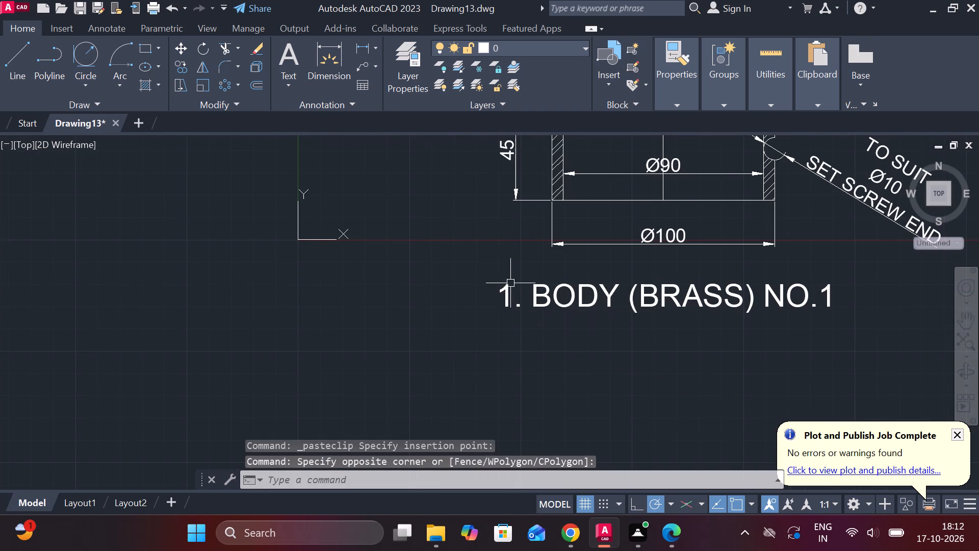
double_click(578, 292)
scroll(538, 306, "up", 1)
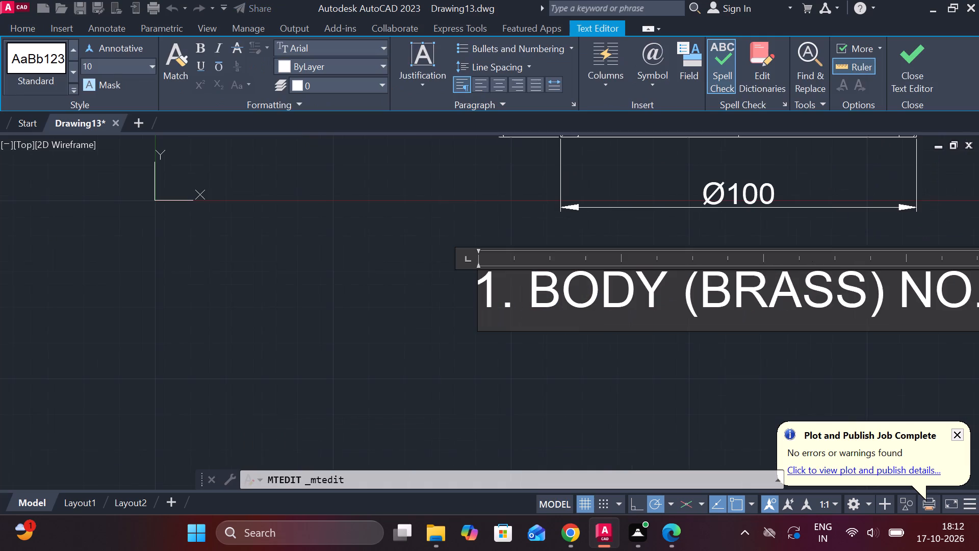
left_click(503, 294)
key("BackSpace")
key("3")
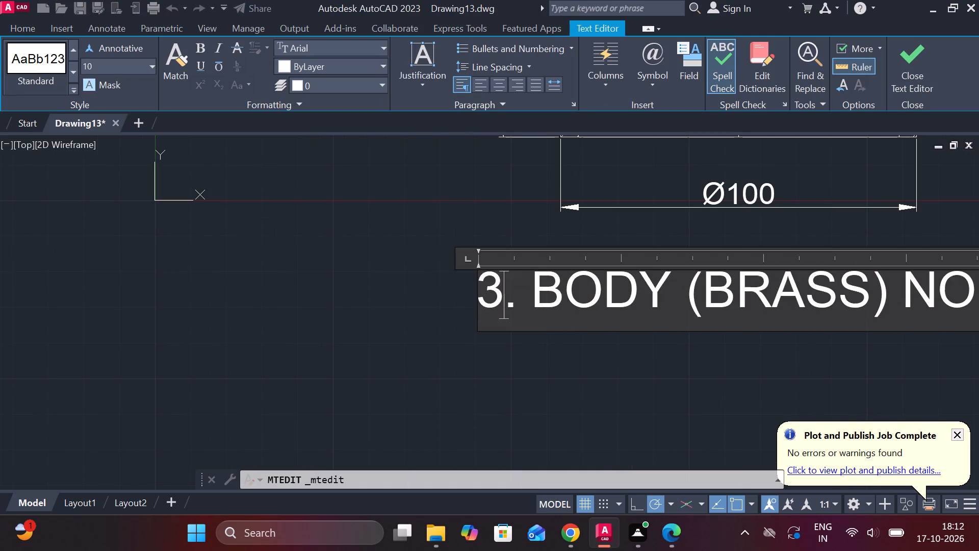
Replace the part name BODY with VALVE SEAT in the label below the flanged bush.
key("Right")
key("Right")
key("Right")
key("Right")
key("Right")
key("Right")
key("Right")
key("Right")
key("Right")
key("Right")
key("Right")
key("Left")
key("Left")
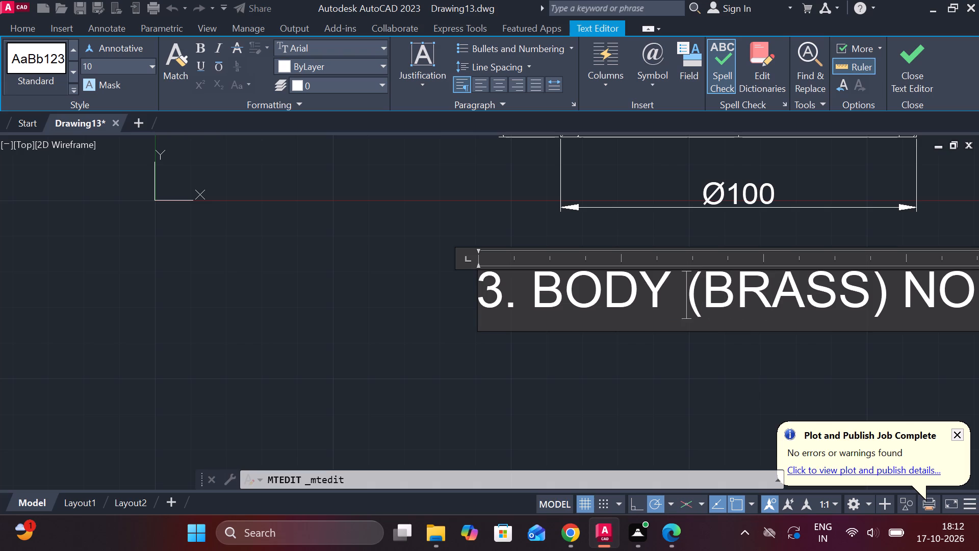
key("Left")
key("Left")
key("BackSpace")
key("BackSpace")
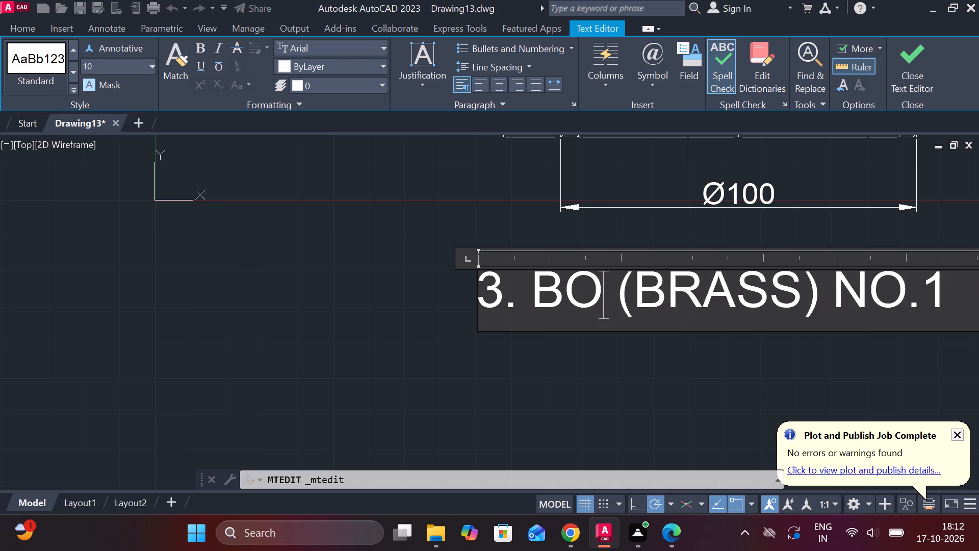
key("BackSpace")
key("BackSpace")
type("VALVE SEAT")
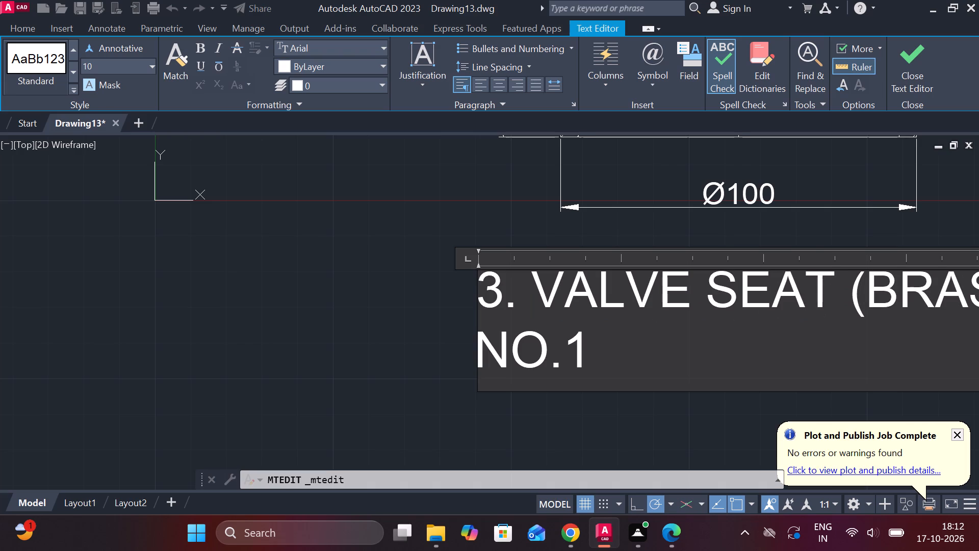
Change the material in the valve seat label to BRONZE.
middle_click_drag(645, 354, 525, 354)
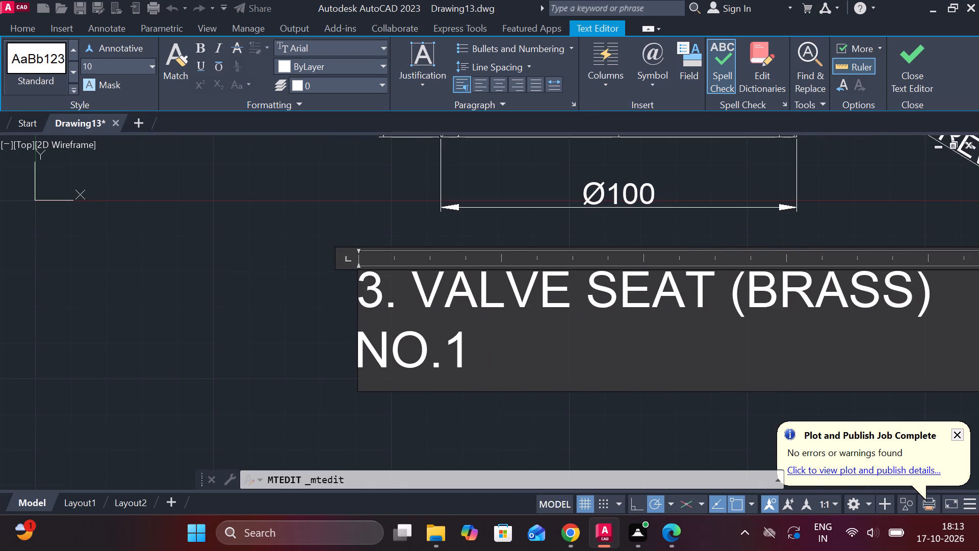
key("Right")
key("Right")
key("Right")
key("Right")
key("Right")
key("Right")
key("Right")
key("BackSpace")
key("BackSpace")
key("BackSpace")
key("BackSpace")
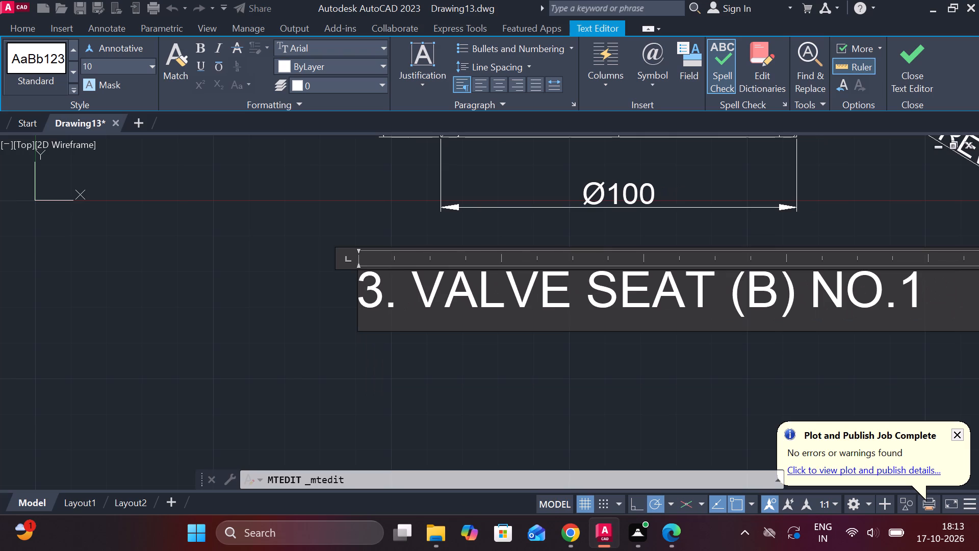
type("RO")
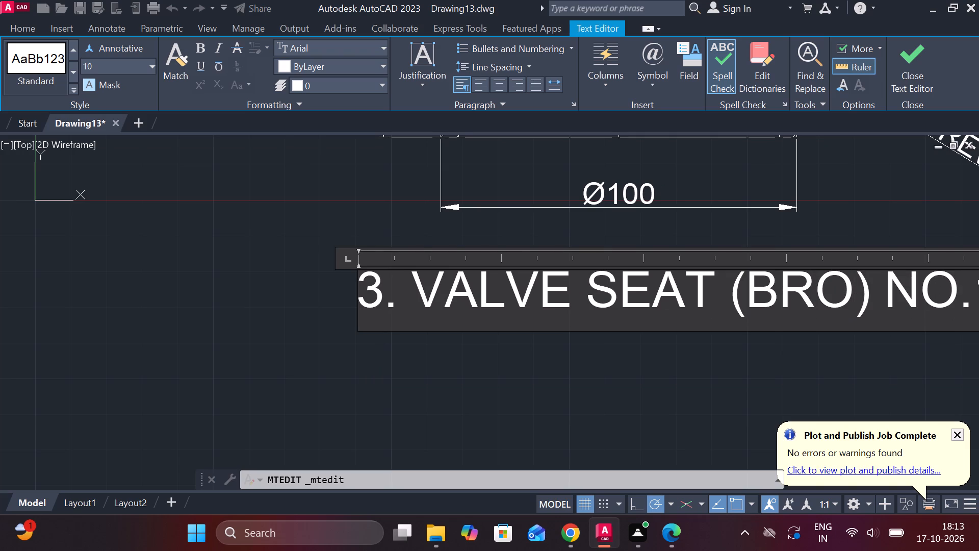
type("NZE")
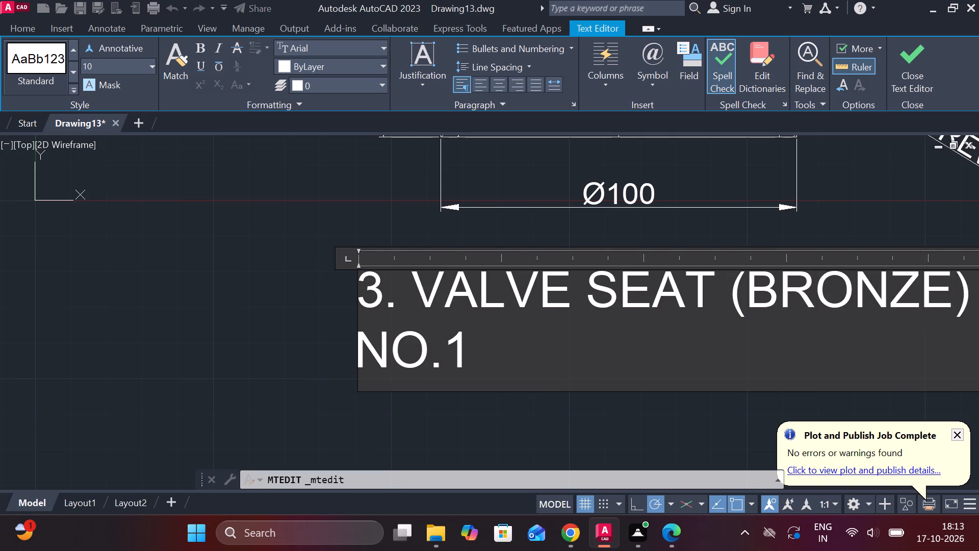
Center-align the valve seat label's text and finish editing it.
scroll(469, 371, "down", 2)
middle_click_drag(526, 367, 438, 363)
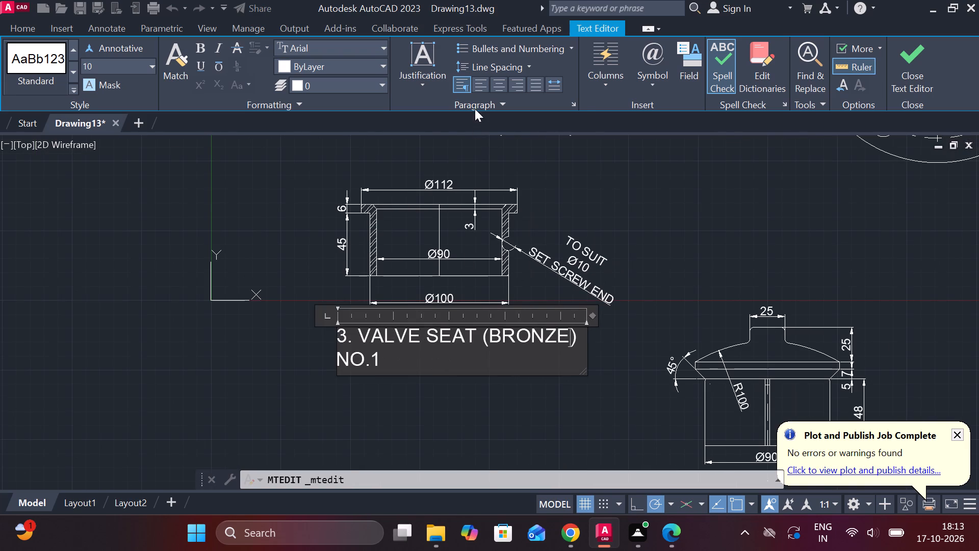
left_click(505, 86)
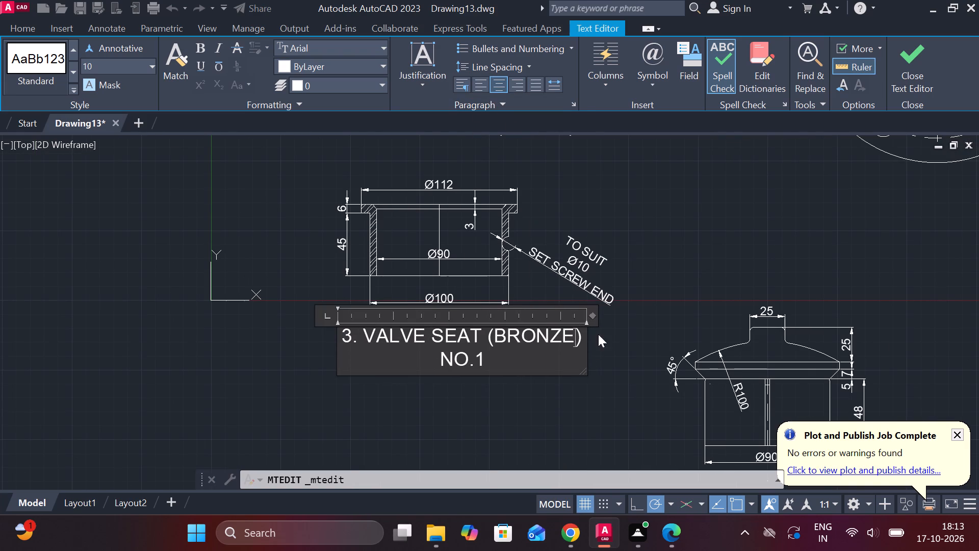
left_click(910, 65)
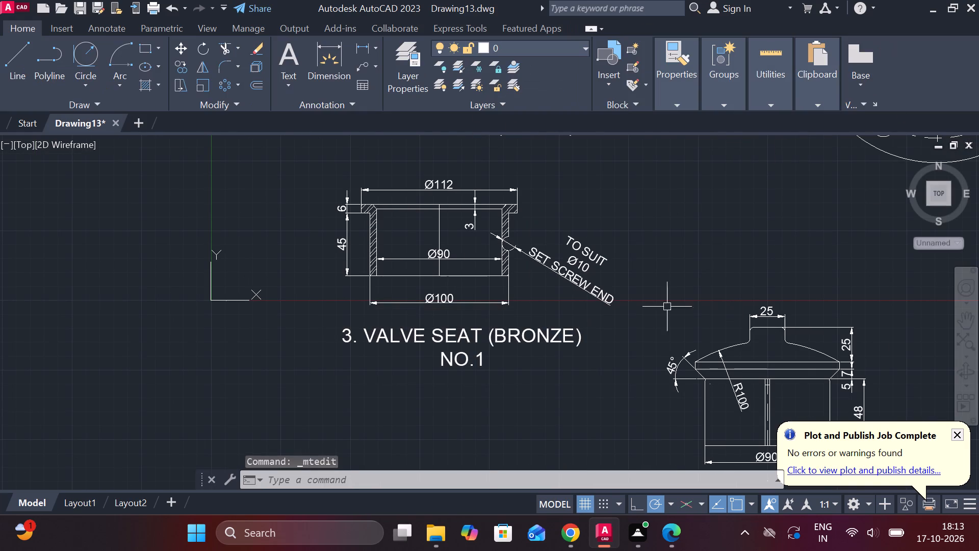
Paste another copy of the body label below the Ø90 dimension of the domed valve view.
scroll(640, 309, "down", 1)
middle_click_drag(640, 310, 571, 310)
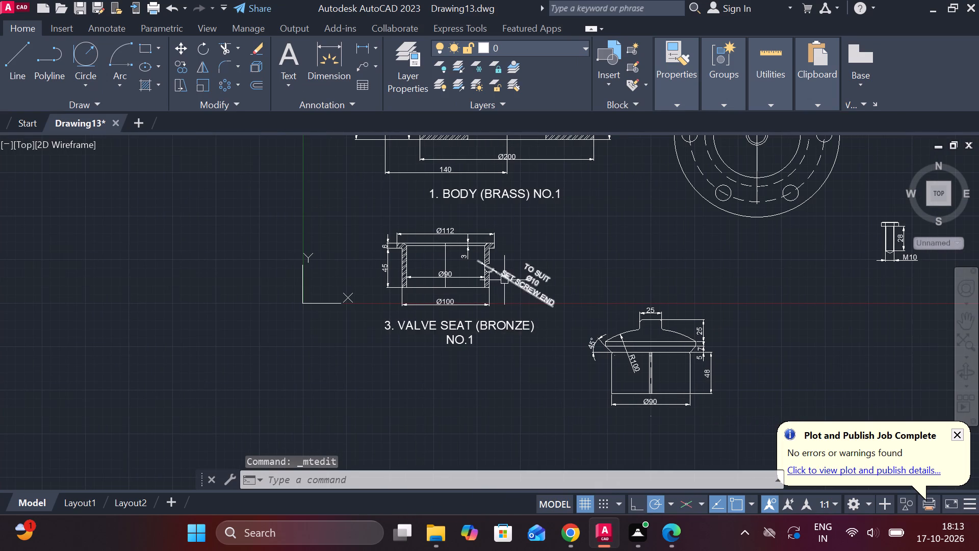
middle_click_drag(549, 393, 449, 333)
key("ctrl+v")
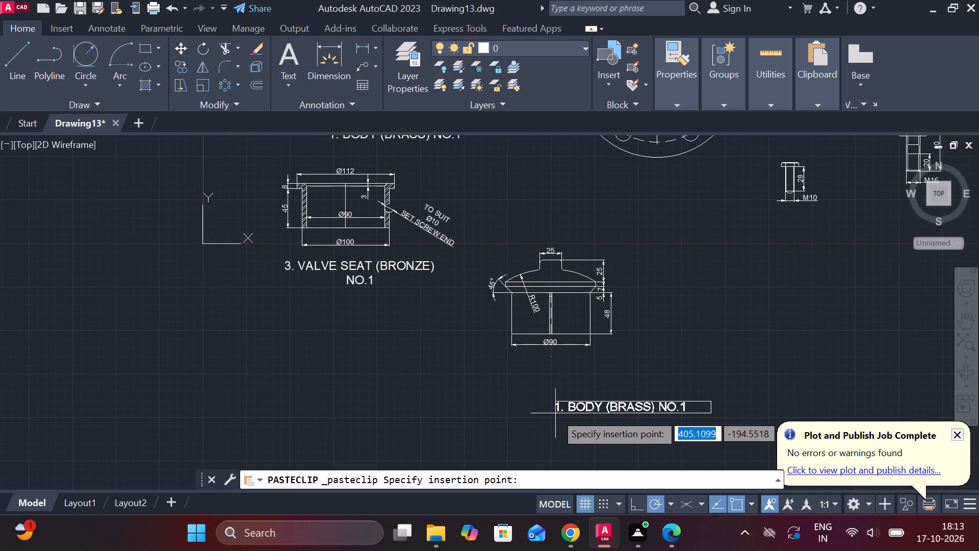
left_click(492, 378)
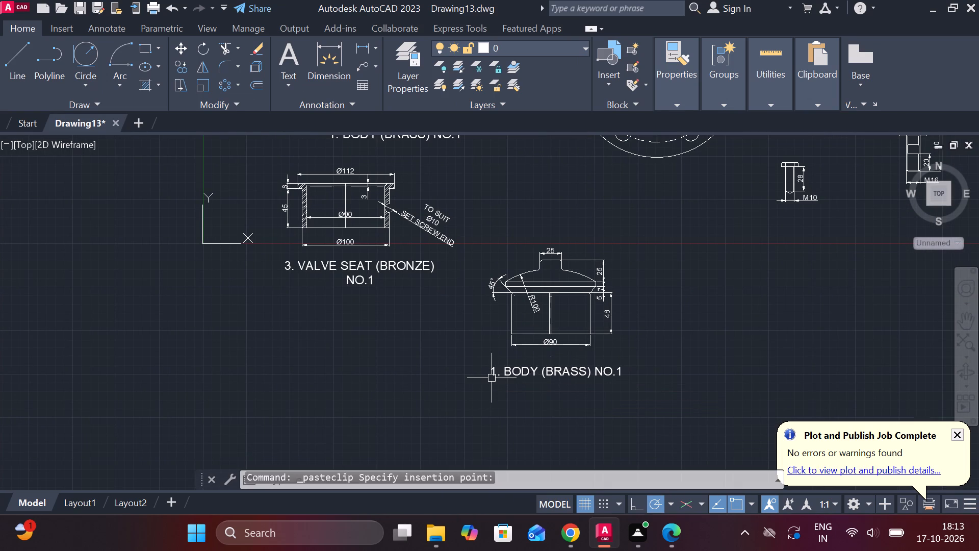
Edit the label below the domed valve view to read "4. VALVE (BRASS) NO.1".
scroll(492, 378, "up", 1)
double_click(533, 369)
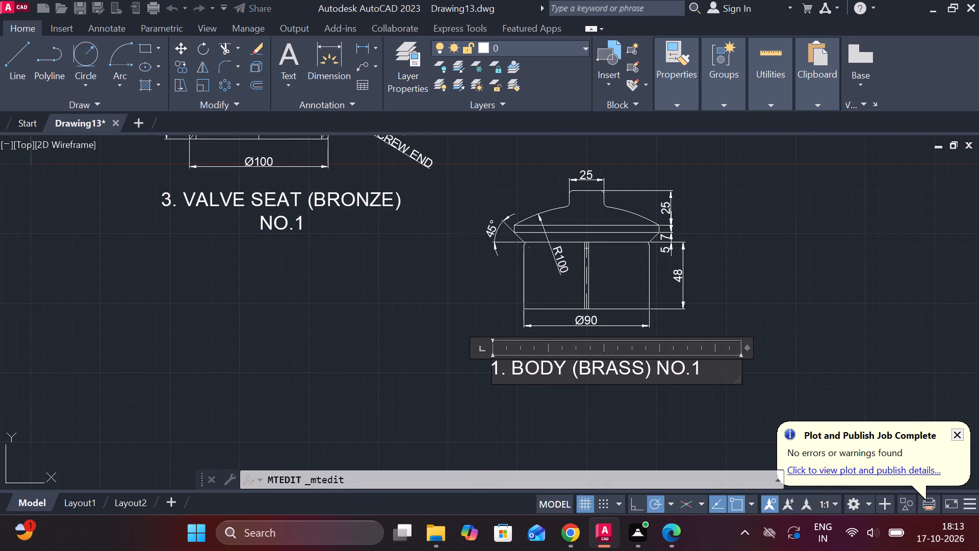
scroll(533, 368, "up", 2)
left_click(453, 369)
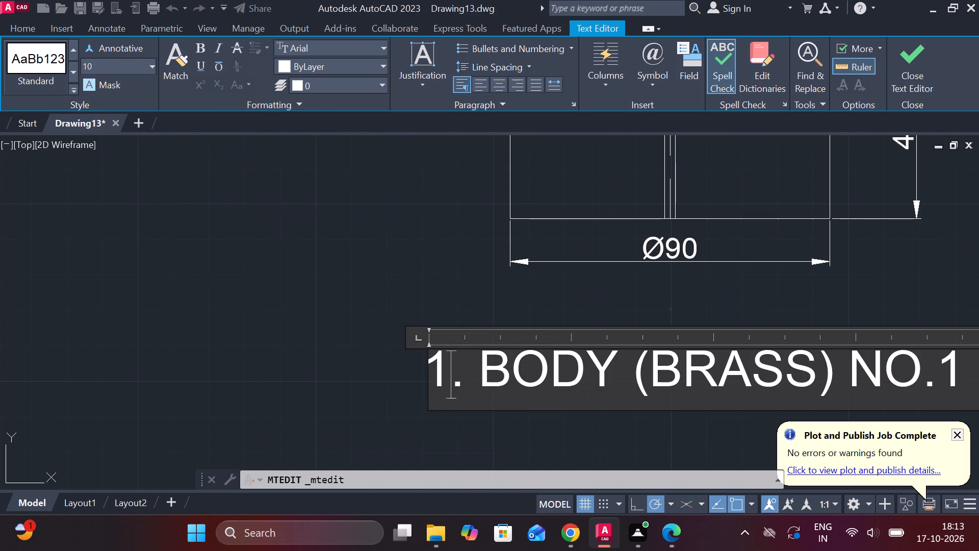
key("BackSpace")
key("4")
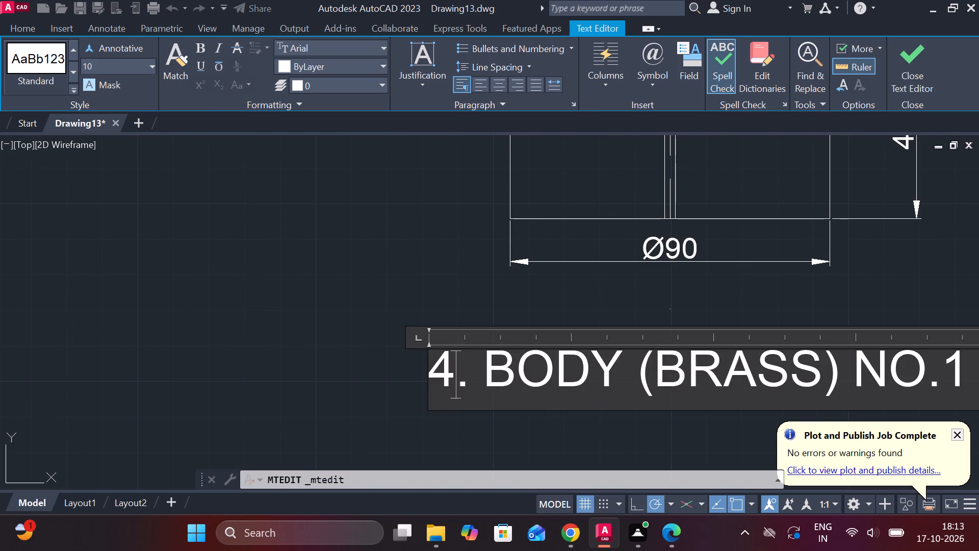
left_click(631, 372)
key("BackSpace")
key("BackSpace")
key("BackSpace")
key("BackSpace")
type("VALVE")
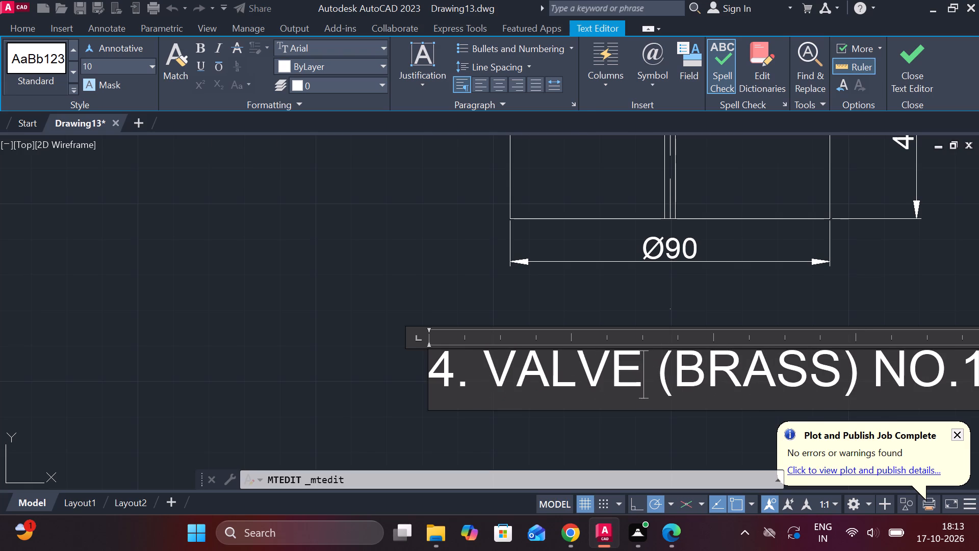
scroll(837, 374, "down", 1)
left_click(901, 82)
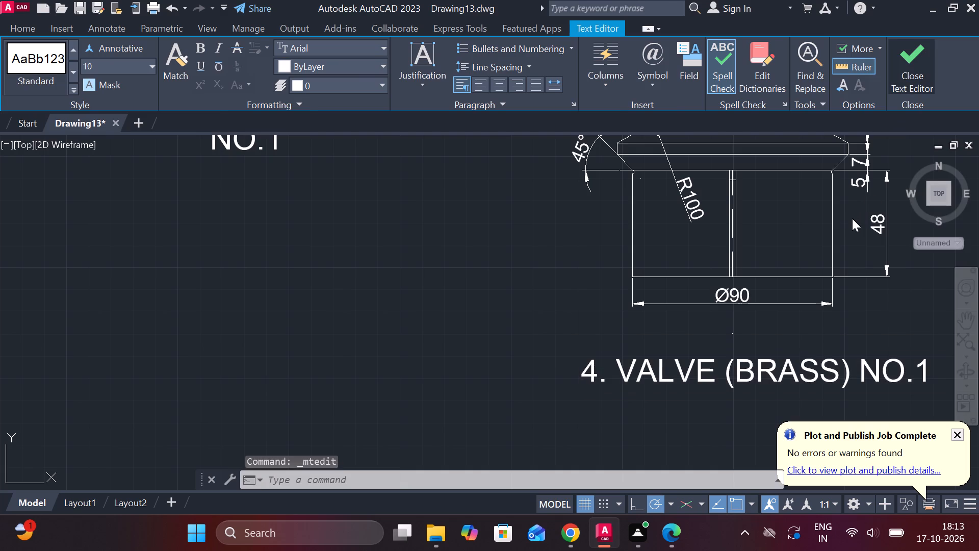
Paste a copy of the body label below the circular flange view with the bolt holes.
scroll(856, 292, "down", 2)
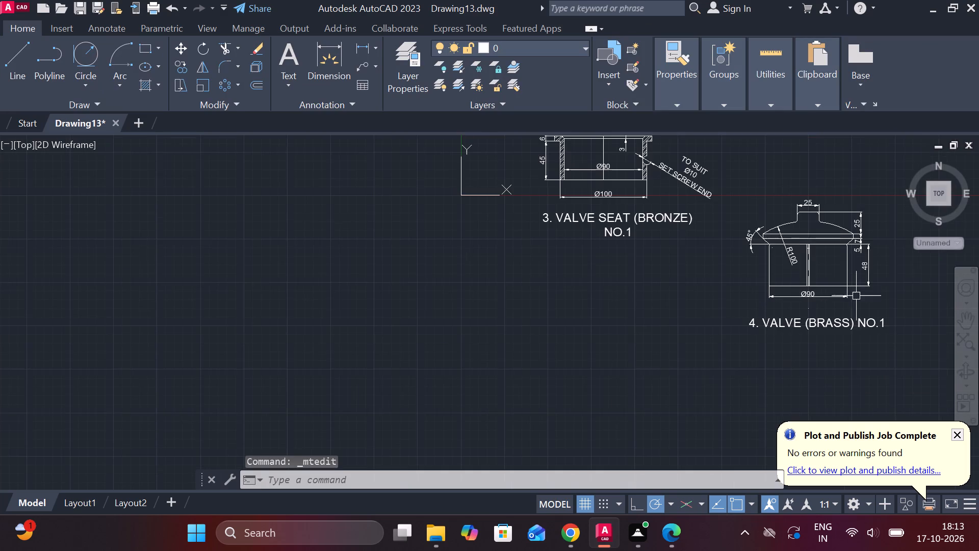
middle_click_drag(856, 296, 616, 349)
middle_click_drag(676, 331, 553, 373)
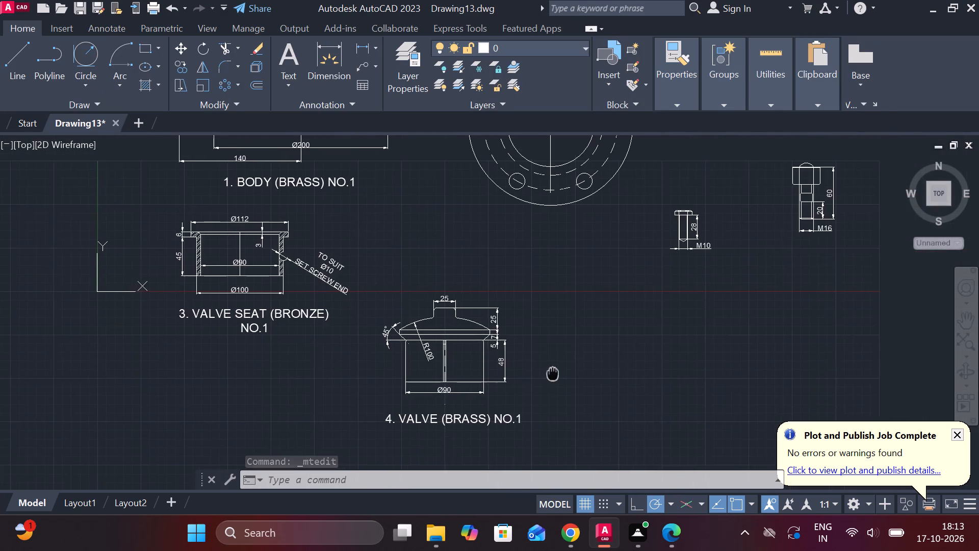
middle_click_drag(648, 343, 622, 402)
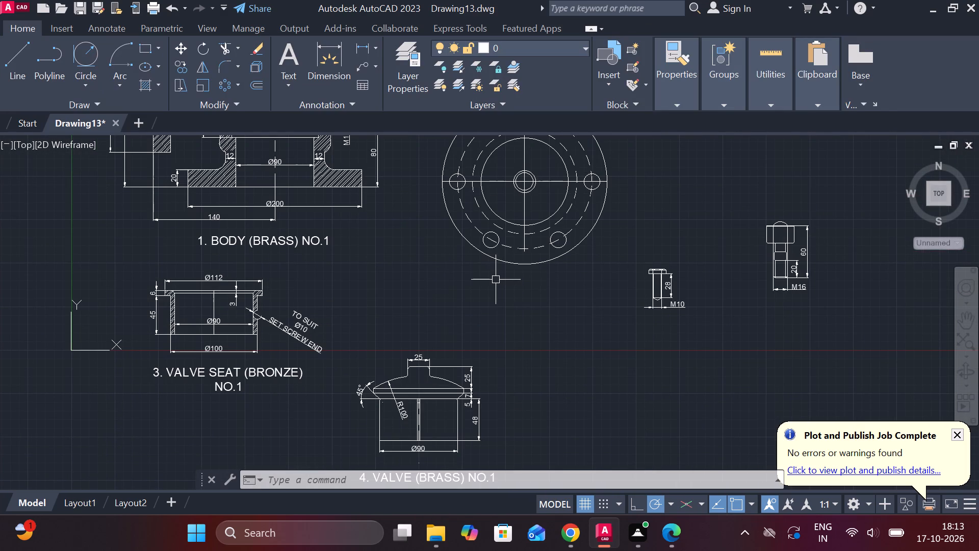
key("ctrl+c")
key("ctrl+v")
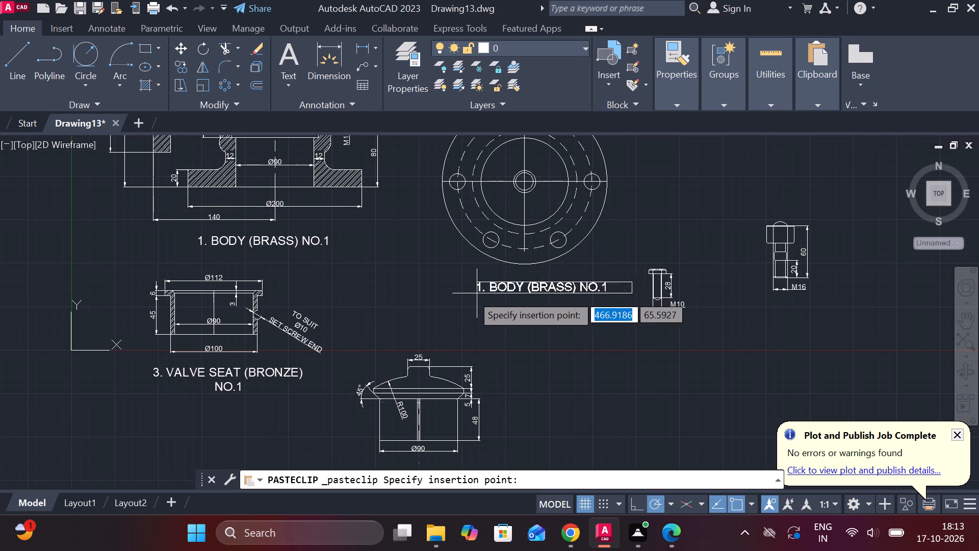
left_click(450, 294)
Edit the label below the circular flange view to read "1.COVER (BRASS) NO.1".
scroll(452, 294, "up", 2)
double_click(495, 283)
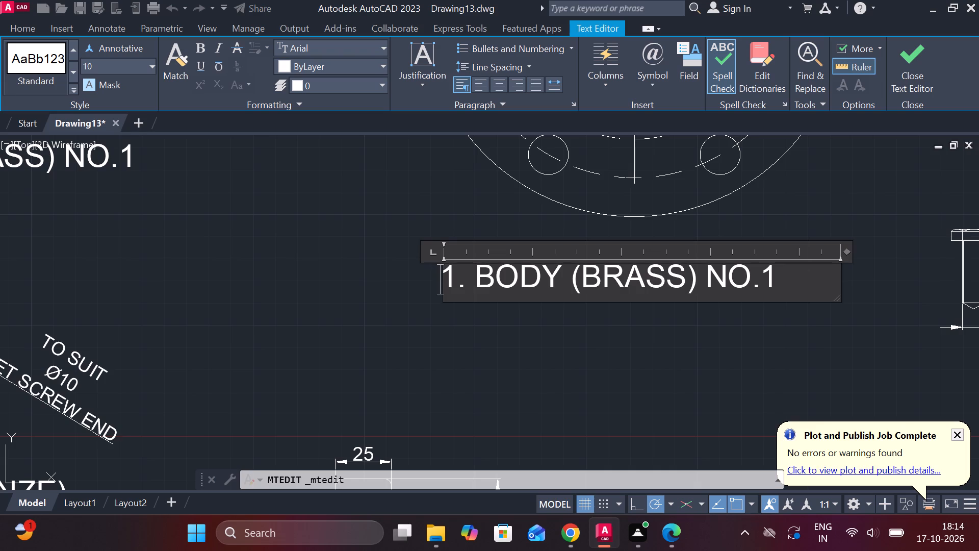
left_click(561, 275)
key("BackSpace")
key("BackSpace")
key("BackSpace")
key("BackSpace")
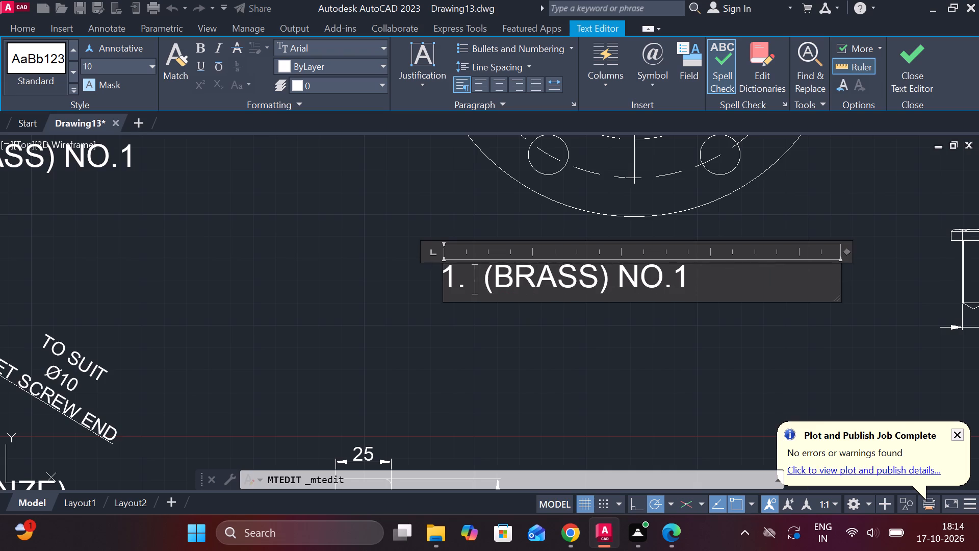
key("BackSpace")
key("c")
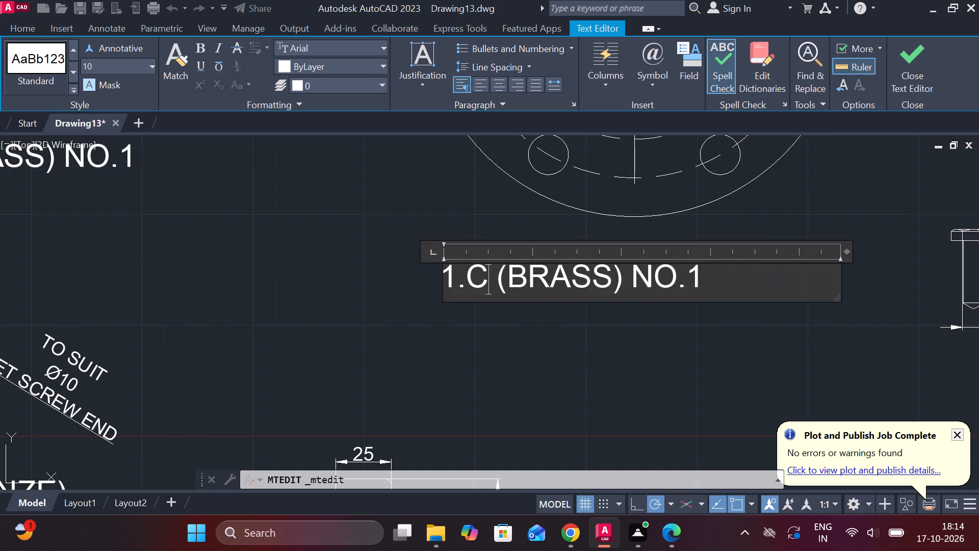
type("OVER")
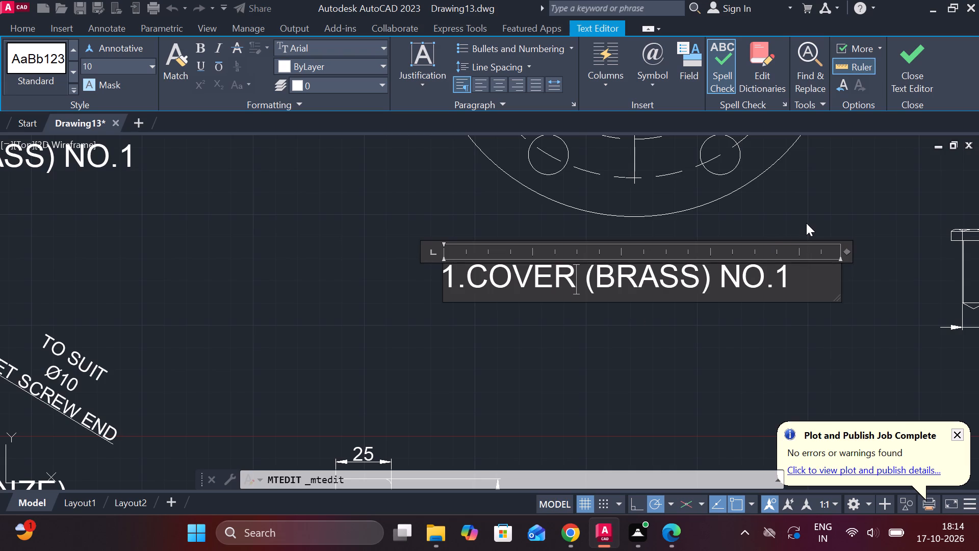
left_click(911, 81)
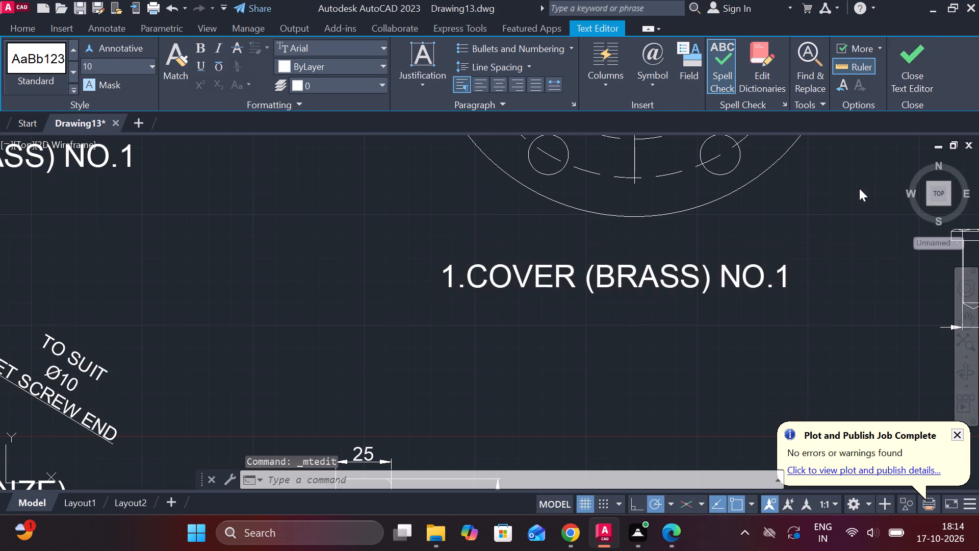
Paste a copy of the body label below the M10 dimension of the small screw.
scroll(638, 307, "down", 2)
middle_click_drag(640, 316, 529, 316)
middle_click_drag(591, 325, 481, 313)
key("ctrl+v")
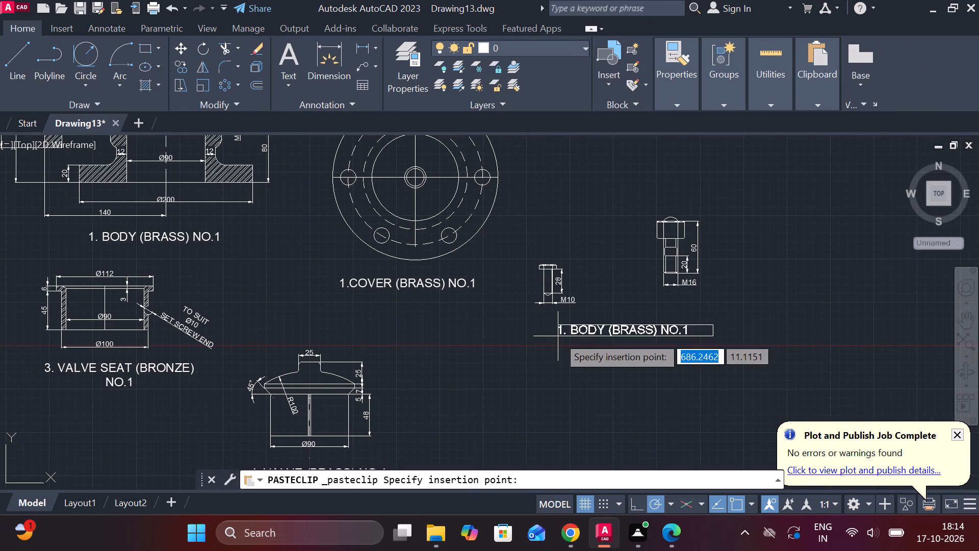
scroll(519, 323, "up", 2)
left_click(455, 334)
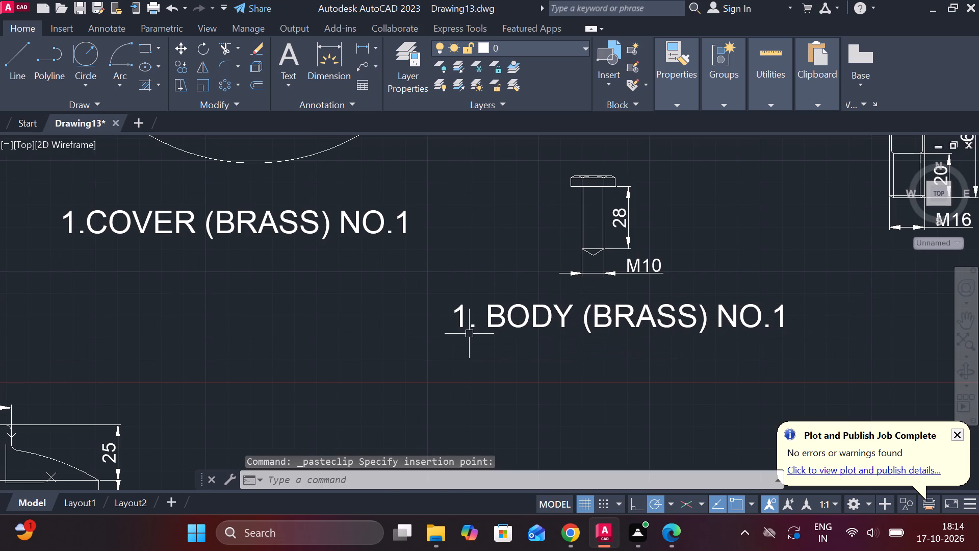
Change the part number and name in the label below the M10 screw to "6. SET SCREW".
double_click(498, 322)
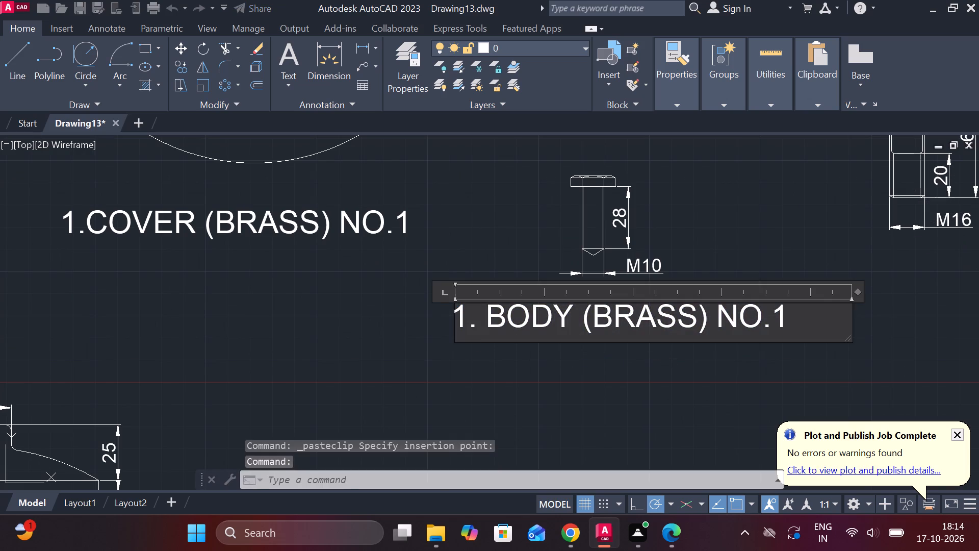
left_click(468, 308)
key("BackSpace")
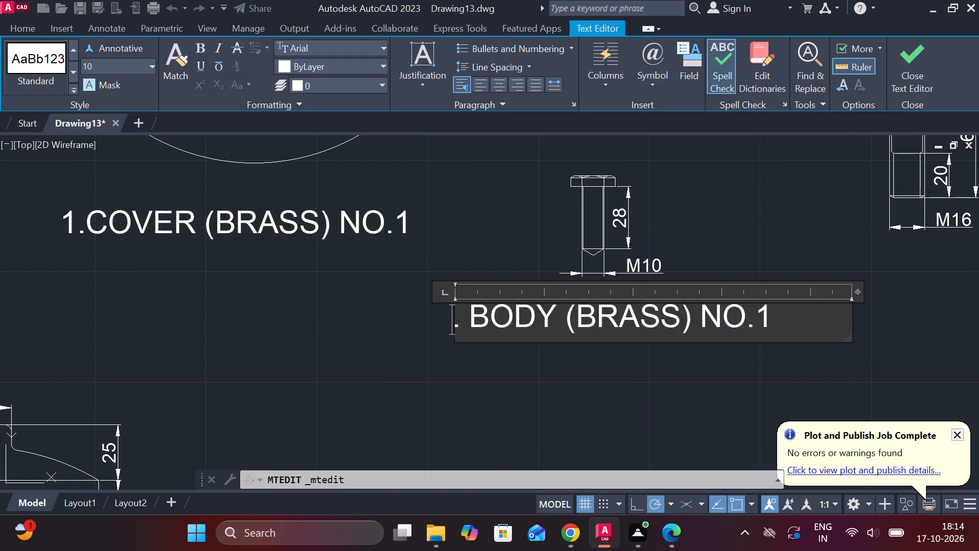
key("6")
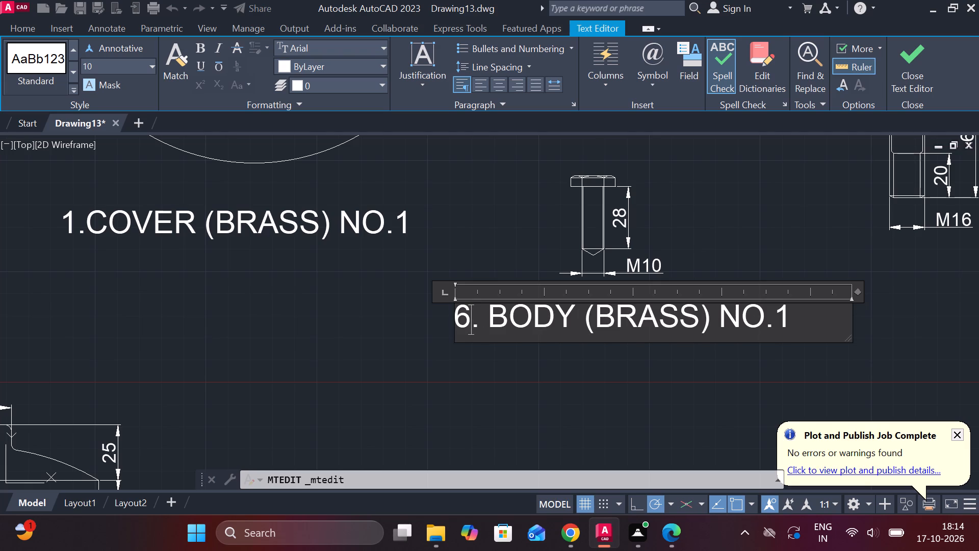
left_click(574, 323)
key("BackSpace")
key("BackSpace")
key("BackSpace")
key("BackSpace")
type("SET")
key("space")
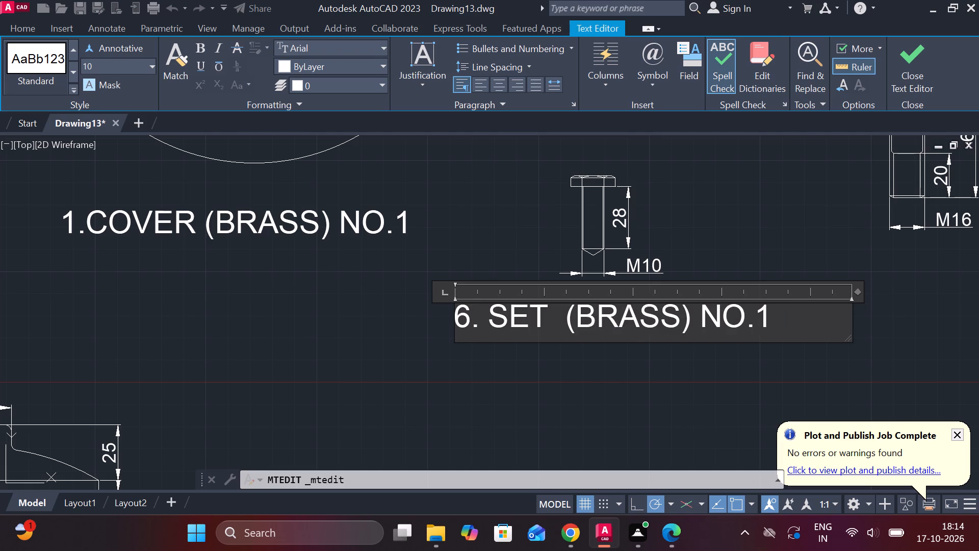
type("SCREW")
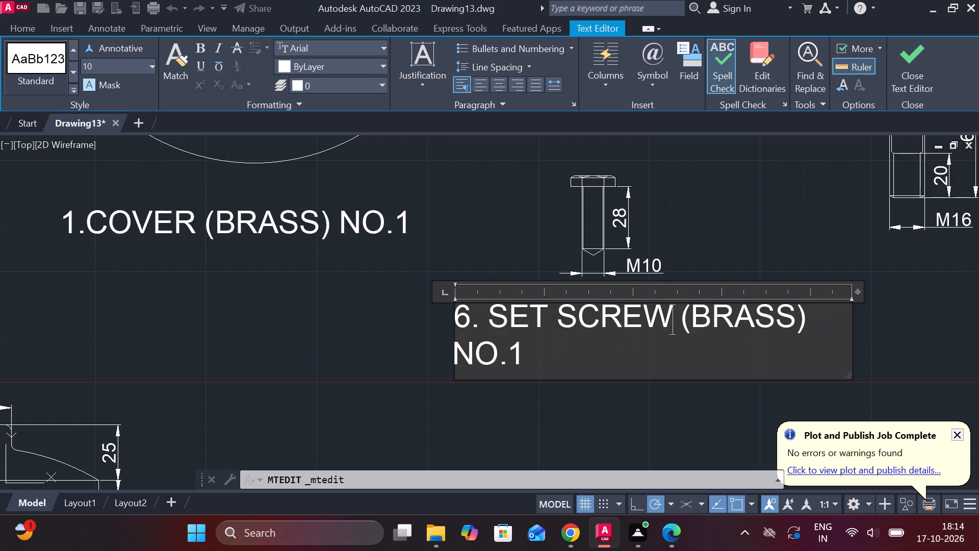
Change the material in the set screw label to MILD STEEL and centre the label text.
left_click(796, 312)
key("BackSpace")
key("BackSpace")
key("BackSpace")
key("BackSpace")
key("BackSpace")
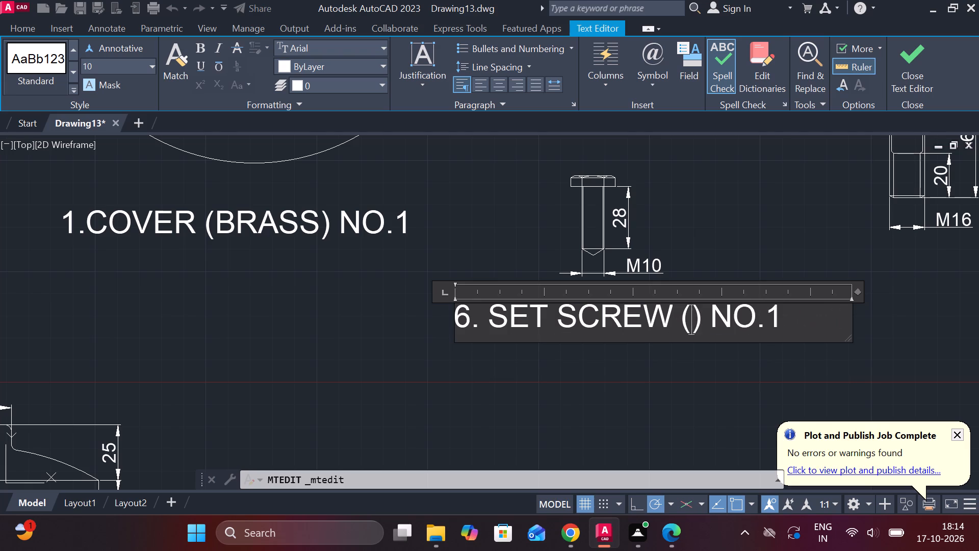
type("MILD STEEL")
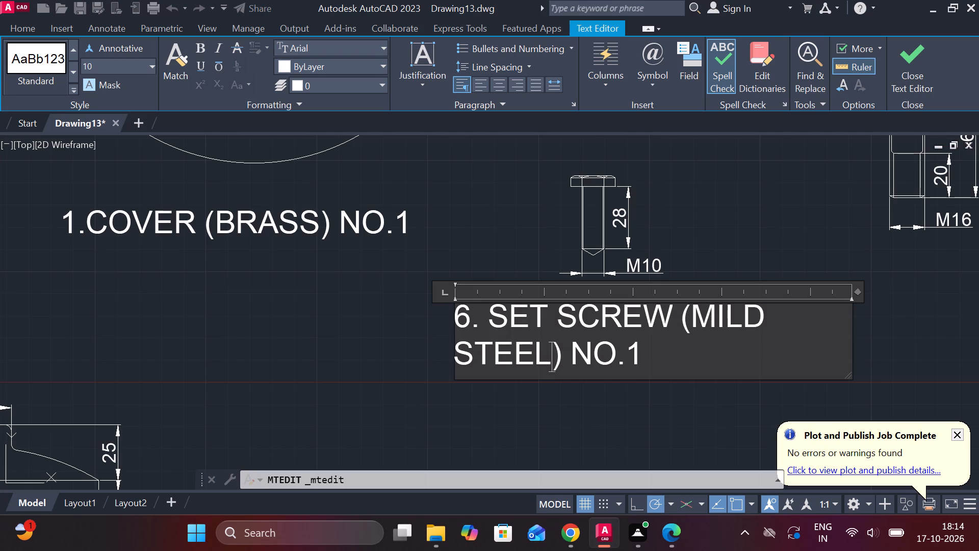
left_click(501, 85)
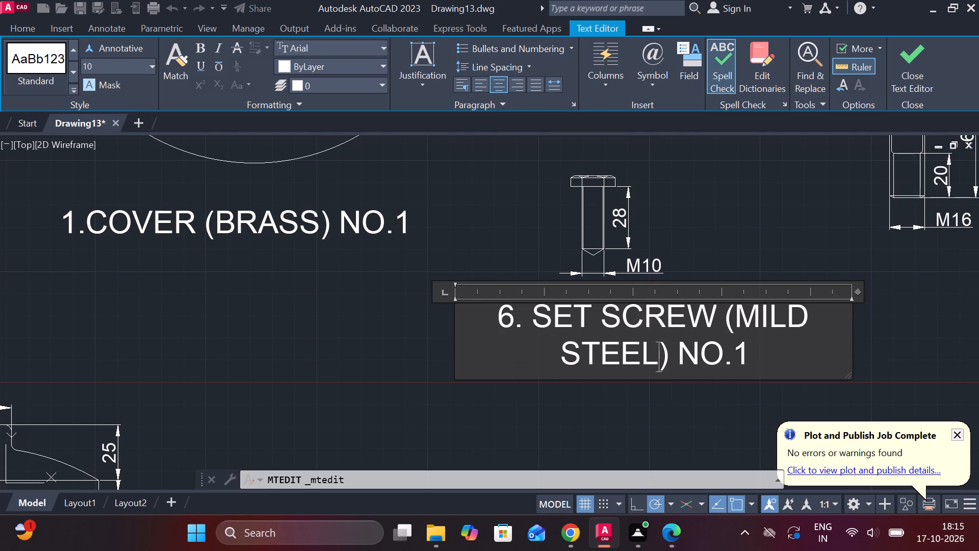
left_click(911, 57)
Shift the set screw label slightly left to sit better beneath the screw view.
scroll(729, 260, "down", 1)
middle_click_drag(713, 270, 663, 270)
left_click(511, 283)
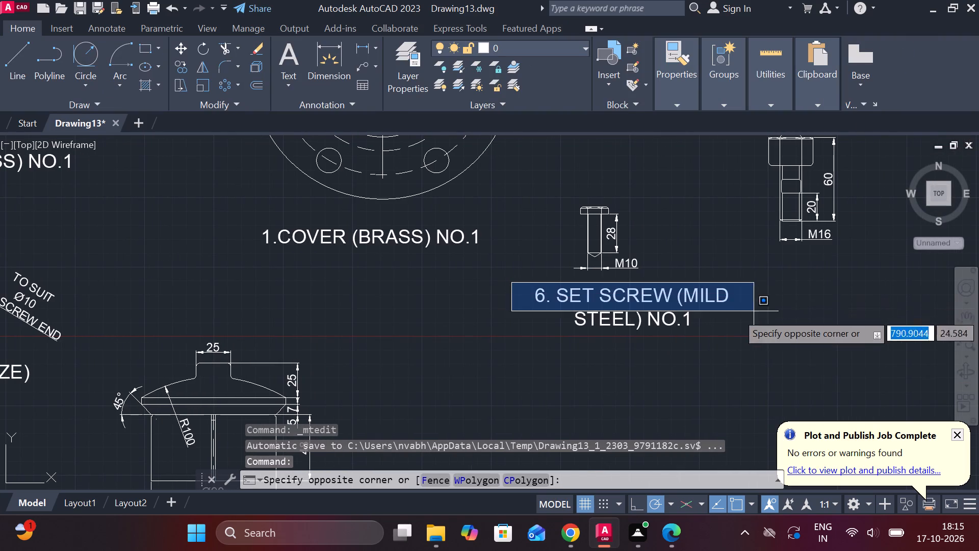
left_click(761, 349)
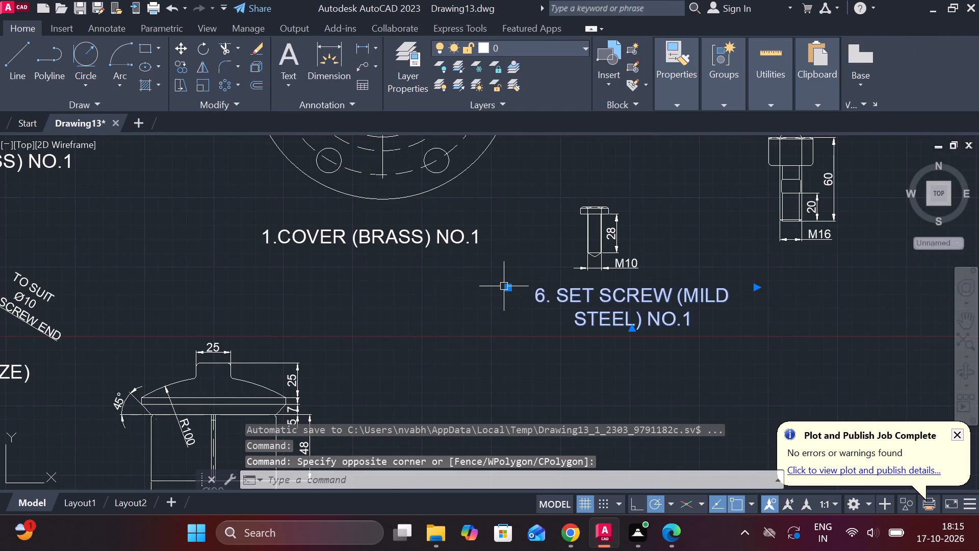
left_click(509, 287)
left_click(501, 287)
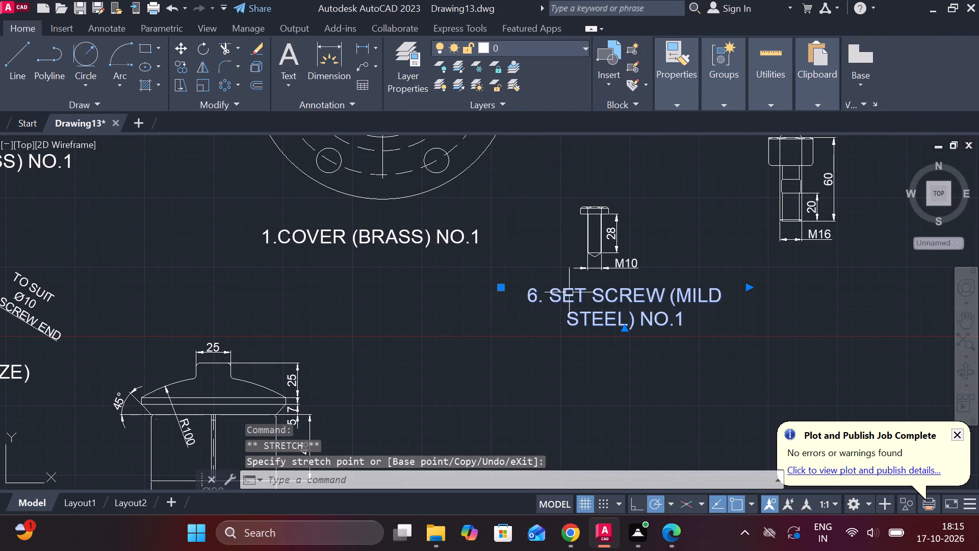
key("Escape")
Paste a copy of the body label below the M16 dimension of the stud view.
middle_click_drag(634, 301, 521, 341)
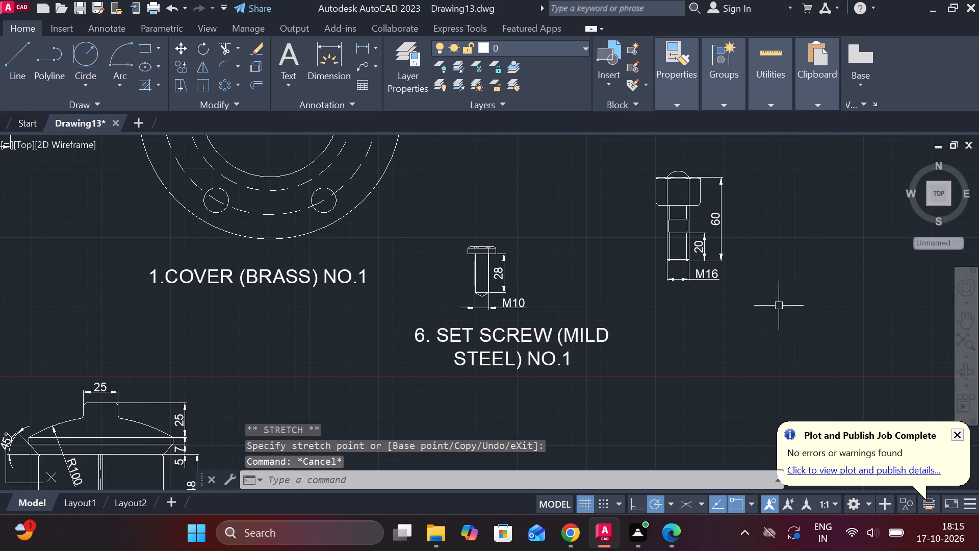
key("ctrl+v")
scroll(655, 311, "up", 2)
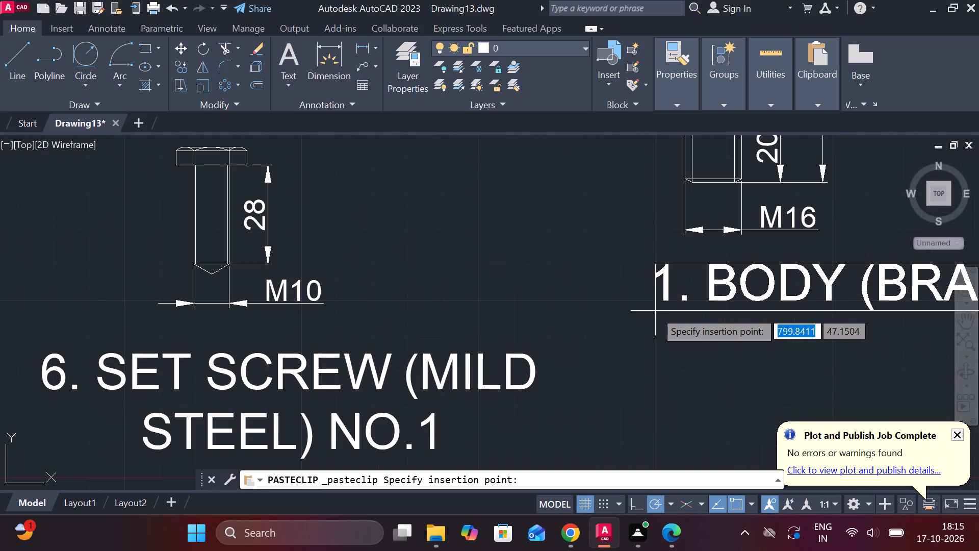
left_click(579, 308)
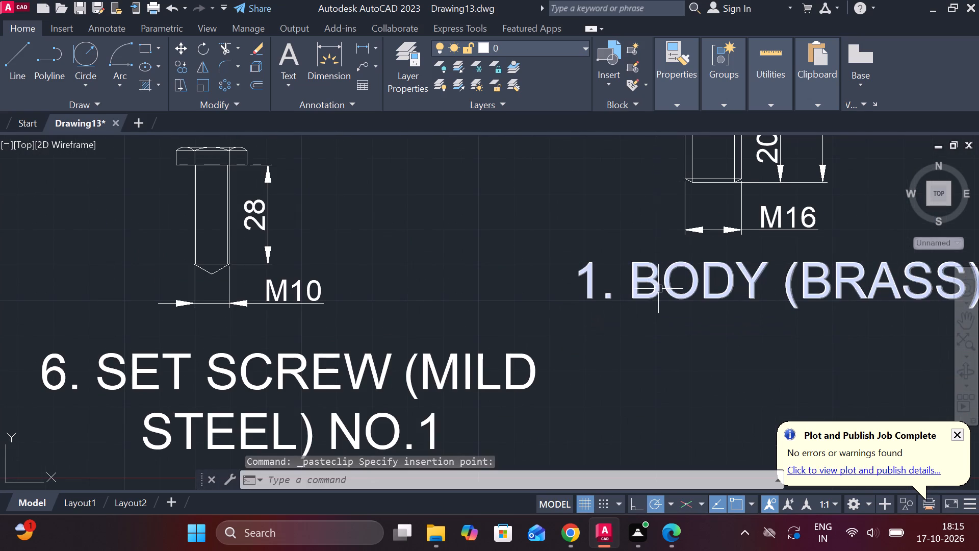
Change the part number and name in the label below the M16 stud to "5.STUD WITH NUT".
double_click(658, 289)
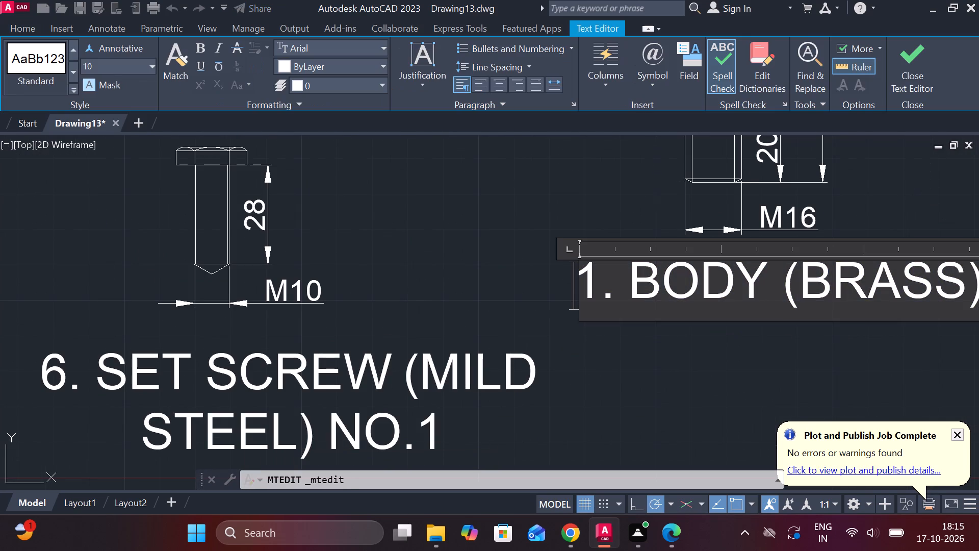
left_click(594, 284)
key("BackSpace")
key("5")
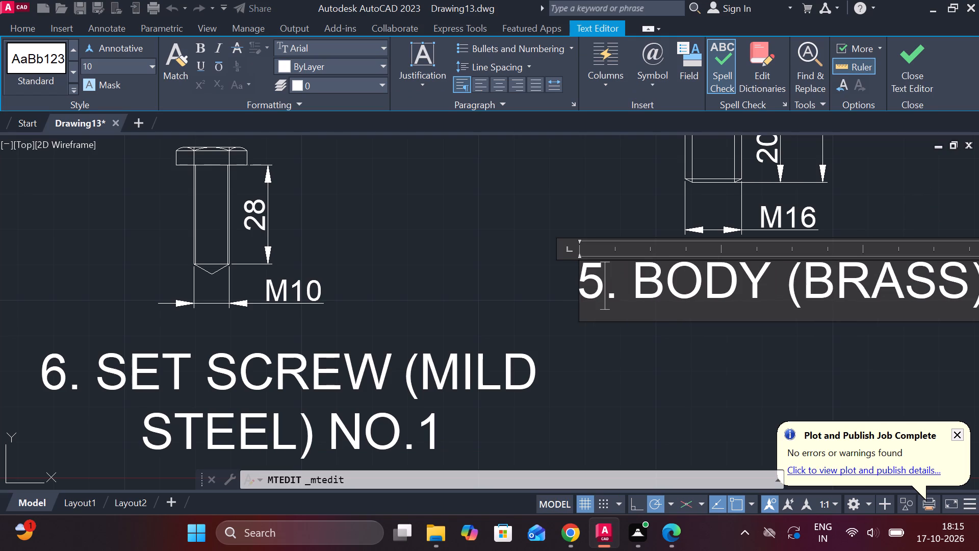
key("Right")
key("Right")
key("Right")
key("Right")
key("Right")
key("Right")
key("BackSpace")
key("BackSpace")
key("BackSpace")
key("BackSpace")
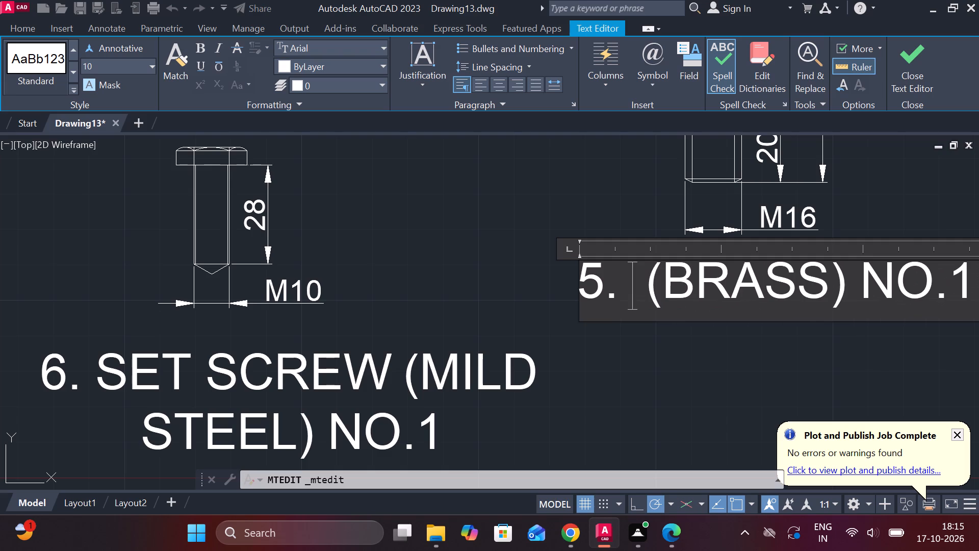
key("BackSpace")
type("ST")
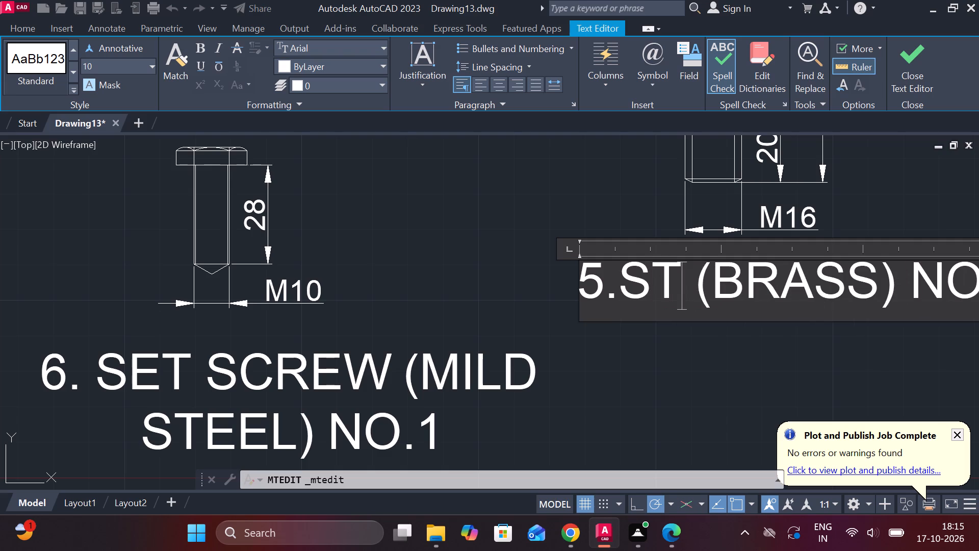
type("UD")
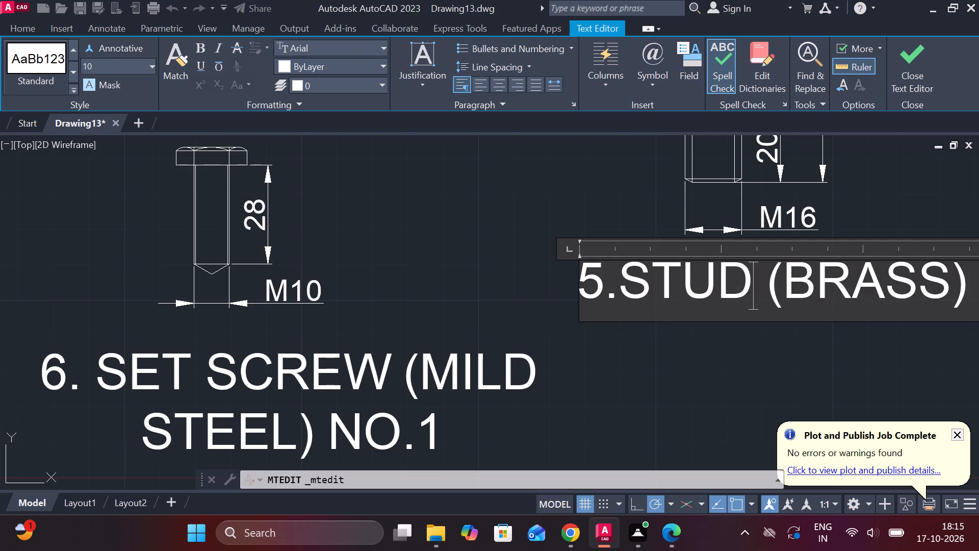
key("space")
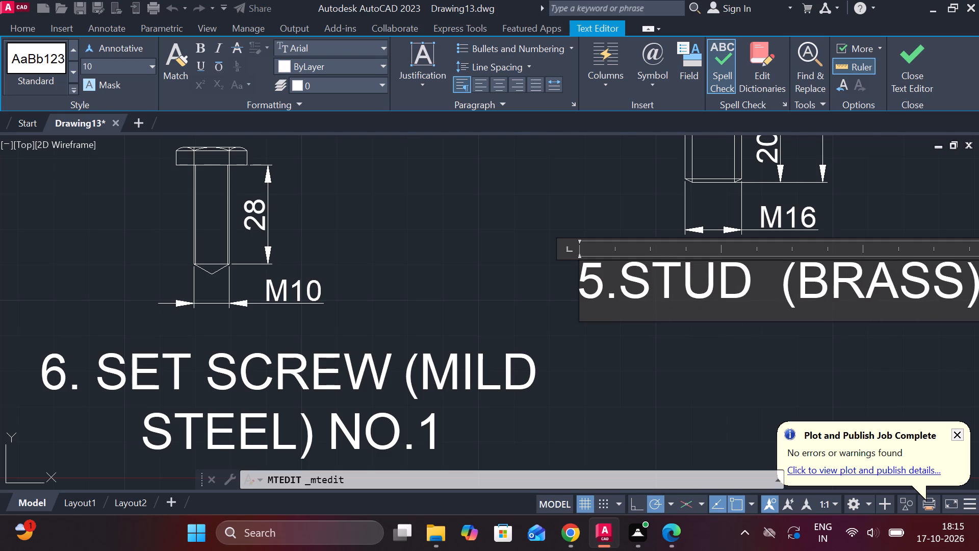
type("W")
type("ITH")
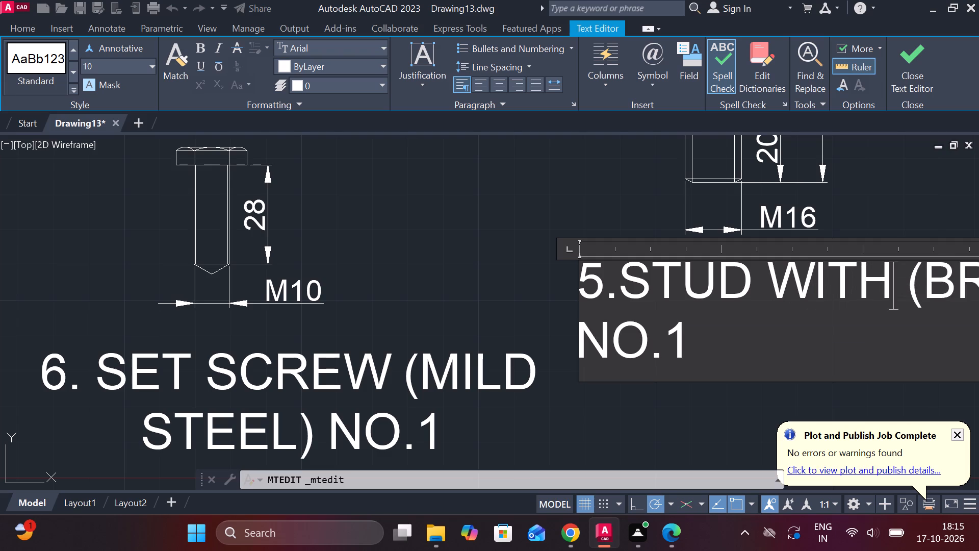
key("space")
type("NUT")
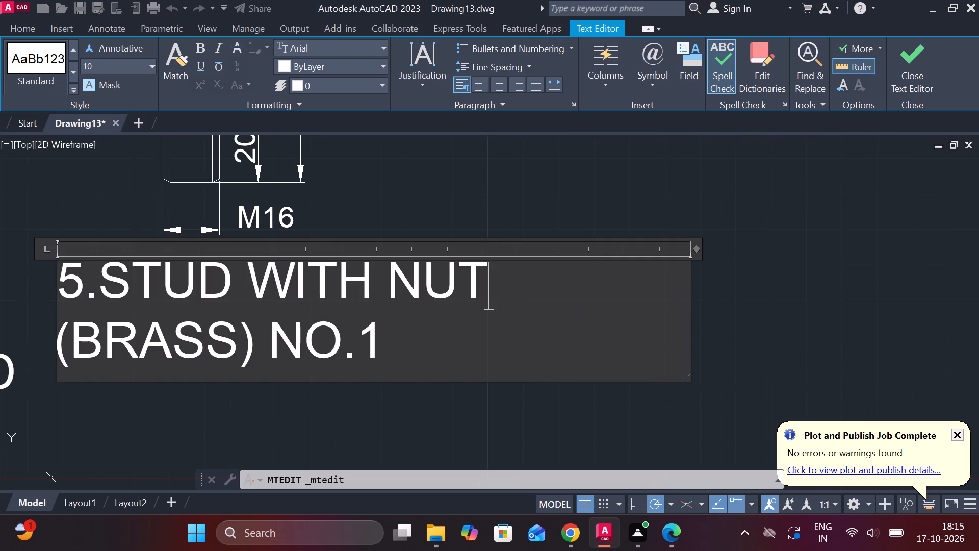
Set the quantity in the stud label to NO.6 and centre the label text.
left_click(442, 349)
key("BackSpace")
key("BackSpace")
key("6")
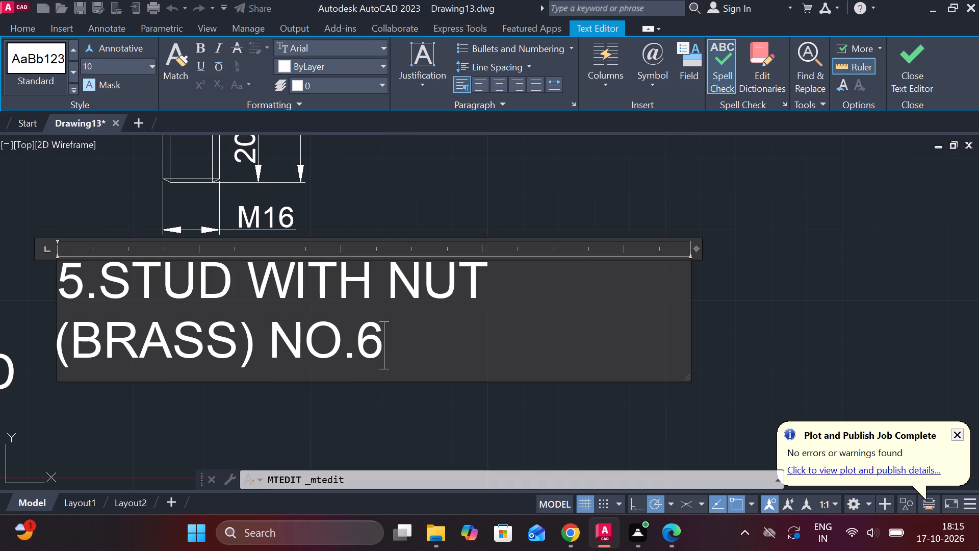
left_click(498, 85)
scroll(532, 235, "down", 1)
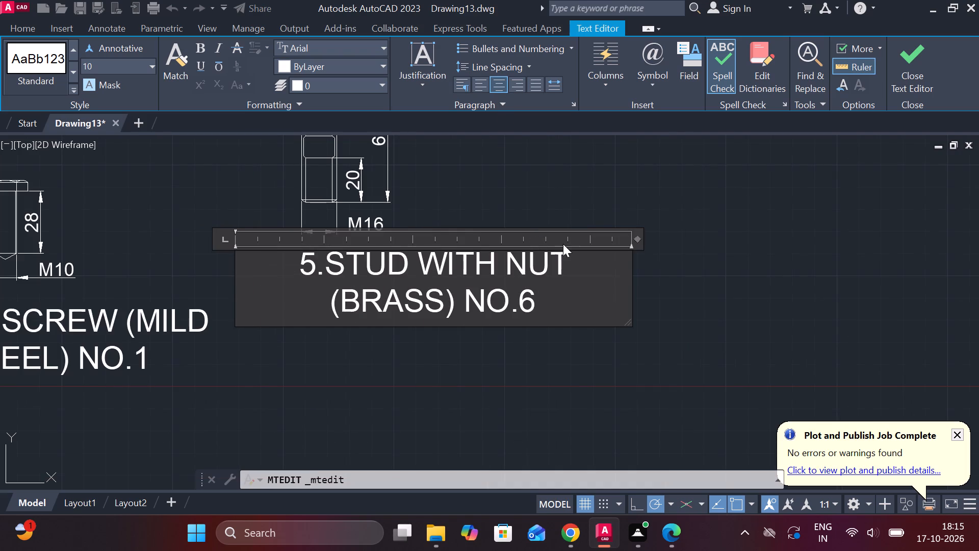
left_click(922, 69)
Move the stud and nut view with its dimensions to the right, centring it above its label.
scroll(645, 262, "down", 1)
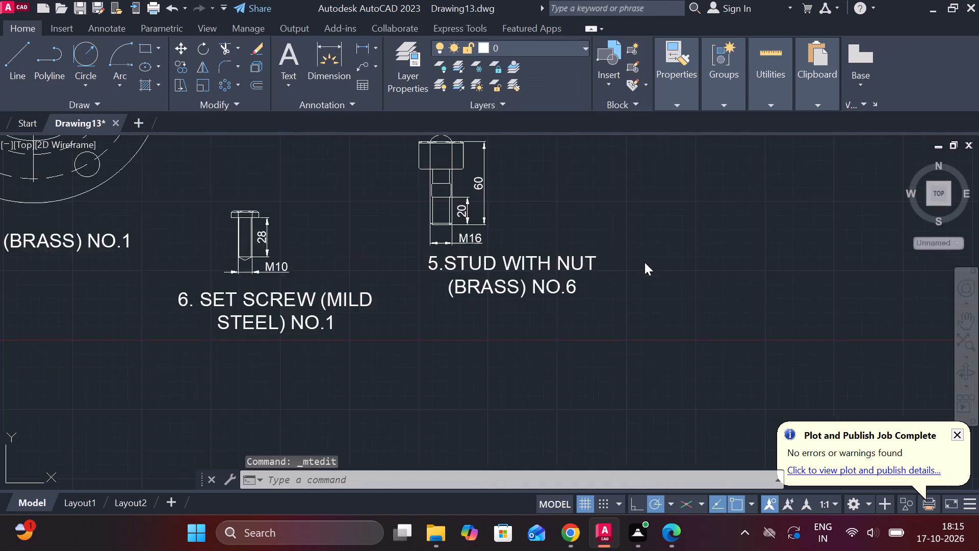
scroll(645, 262, "down", 1)
scroll(461, 187, "up", 2)
middle_click_drag(504, 216, 417, 164)
middle_click_drag(471, 174, 472, 187)
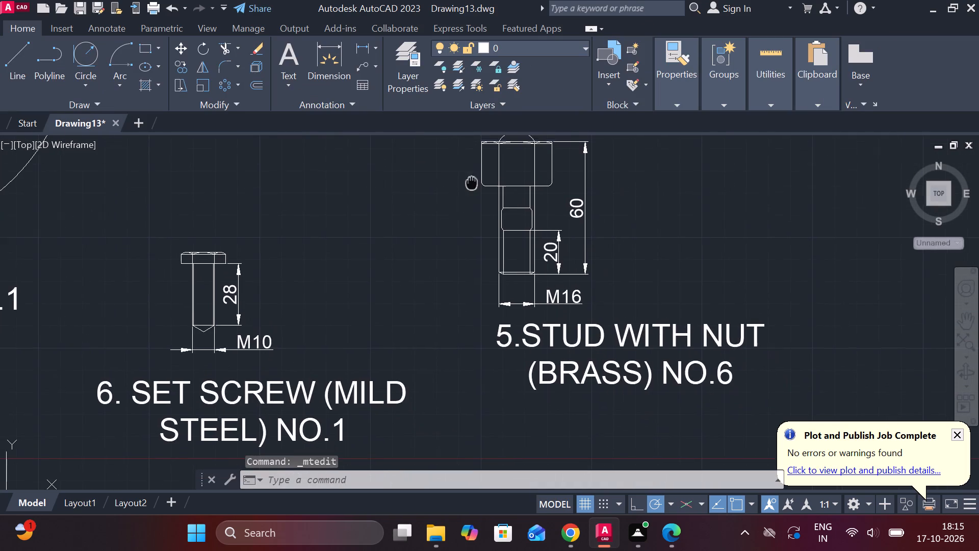
middle_click_drag(472, 187, 448, 231)
left_click(427, 175)
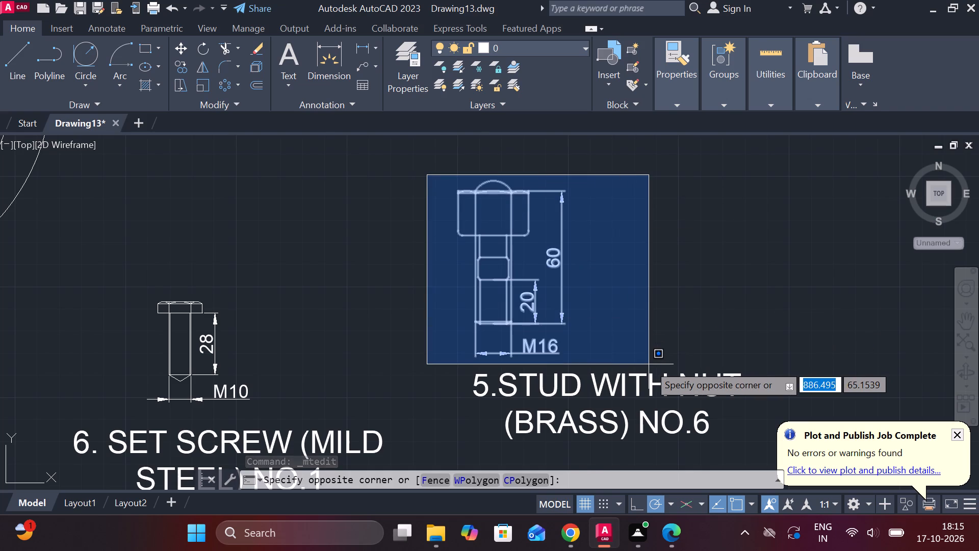
left_click(649, 364)
key("m")
key("Return")
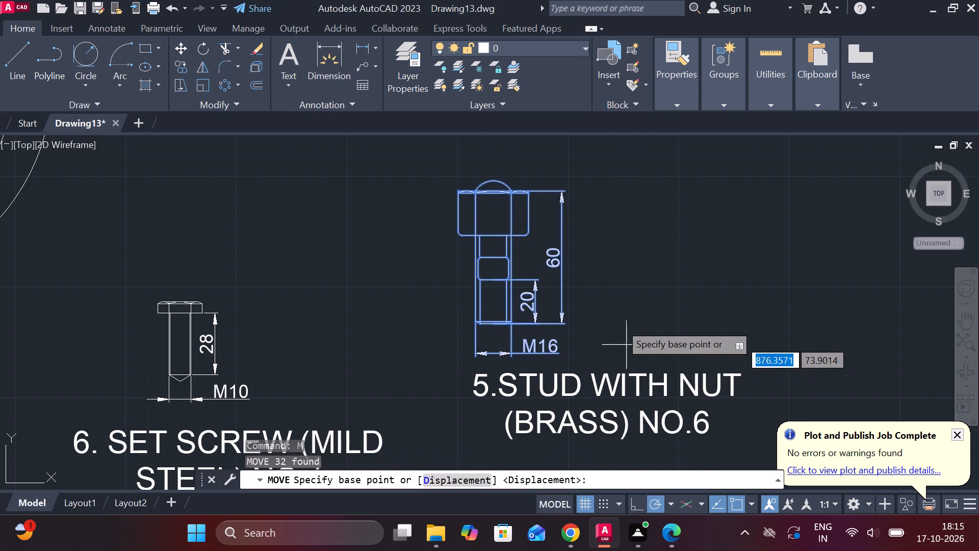
left_click(620, 323)
left_click(689, 321)
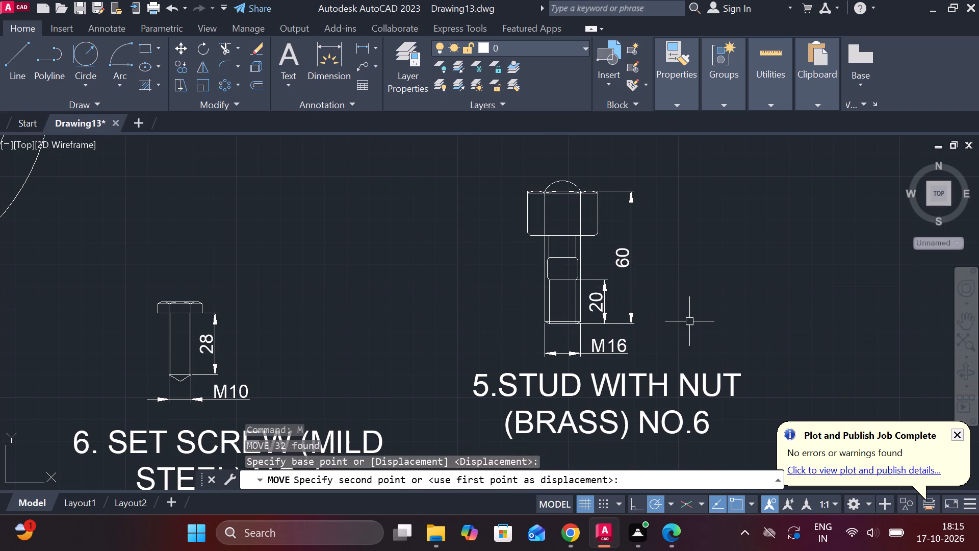
scroll(705, 329, "down", 2)
middle_click_drag(685, 378, 788, 258)
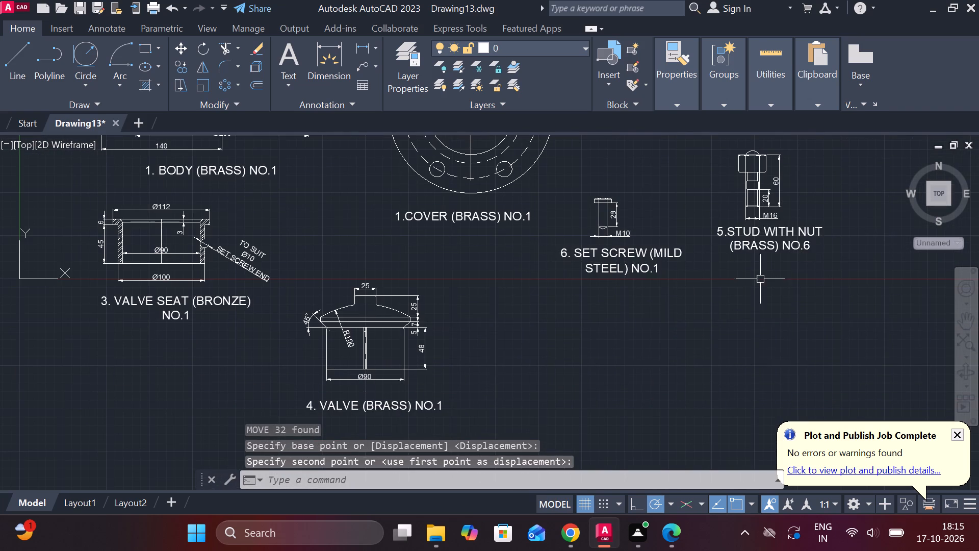
key("Escape")
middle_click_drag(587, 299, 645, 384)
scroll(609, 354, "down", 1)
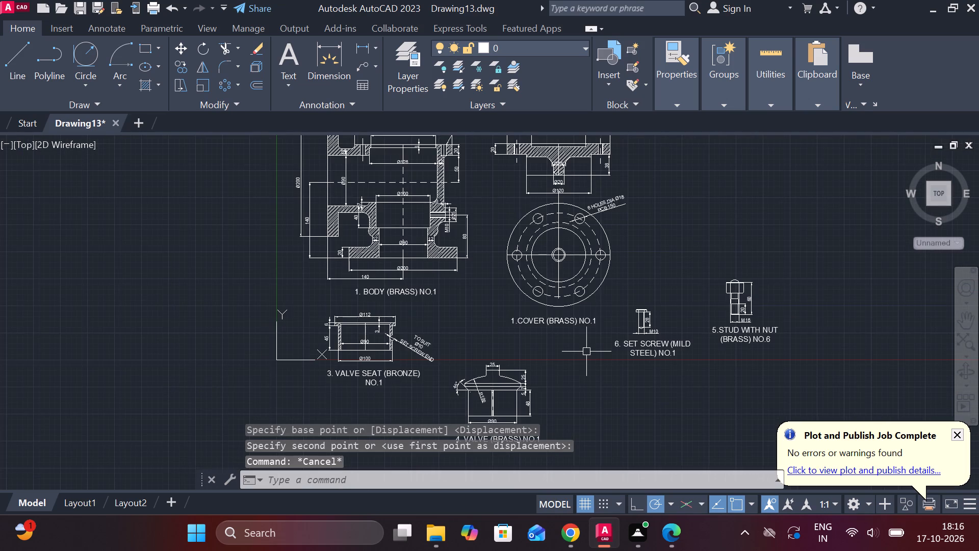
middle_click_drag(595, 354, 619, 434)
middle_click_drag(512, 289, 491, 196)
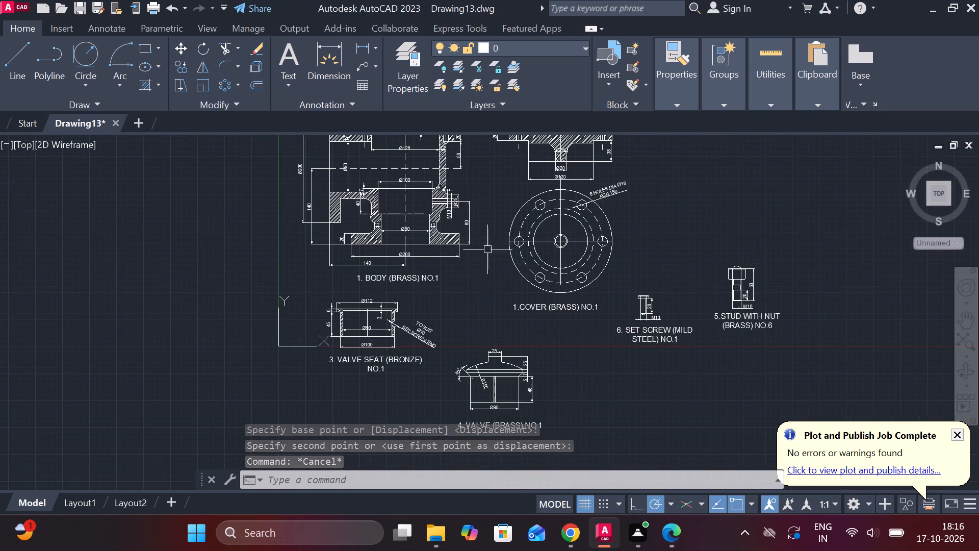
Move the valve view with its dimensions and label to directly below the valve seat label.
middle_click_drag(483, 316, 501, 250)
left_click(470, 271)
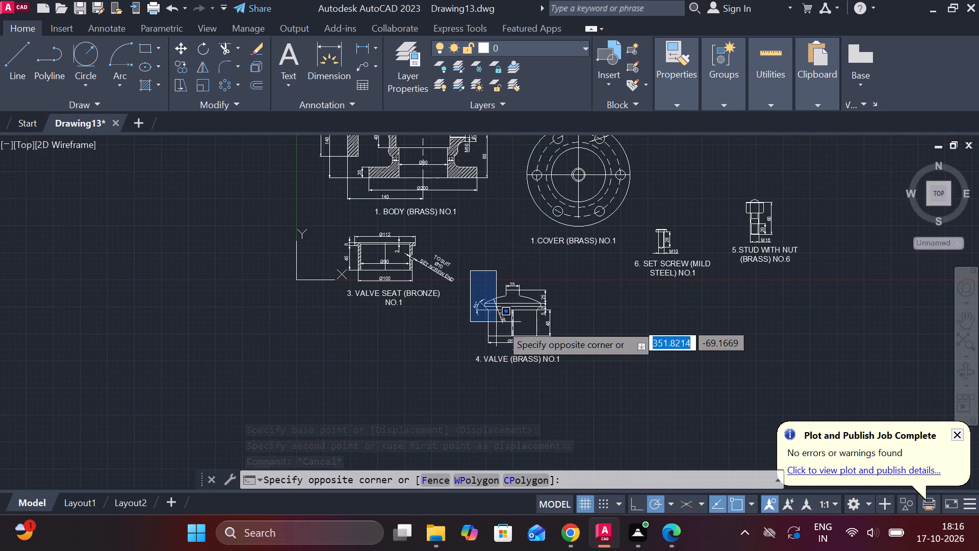
left_click(584, 390)
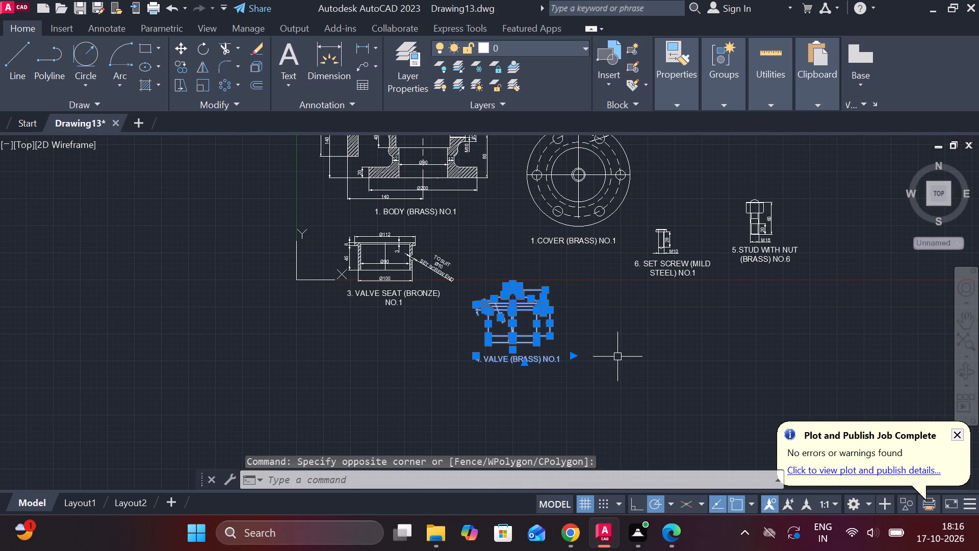
key("m")
key("Return")
left_click(617, 355)
middle_click_drag(543, 387, 548, 388)
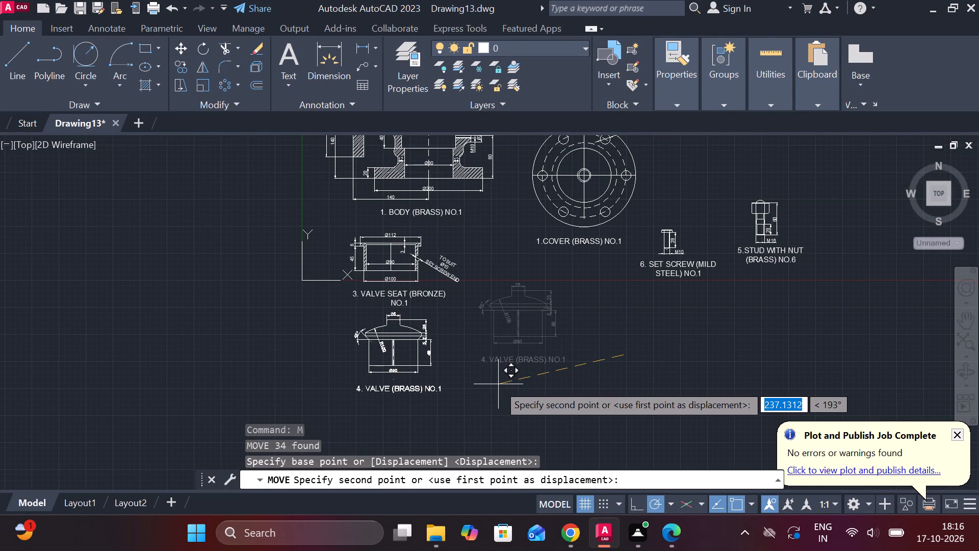
left_click(498, 385)
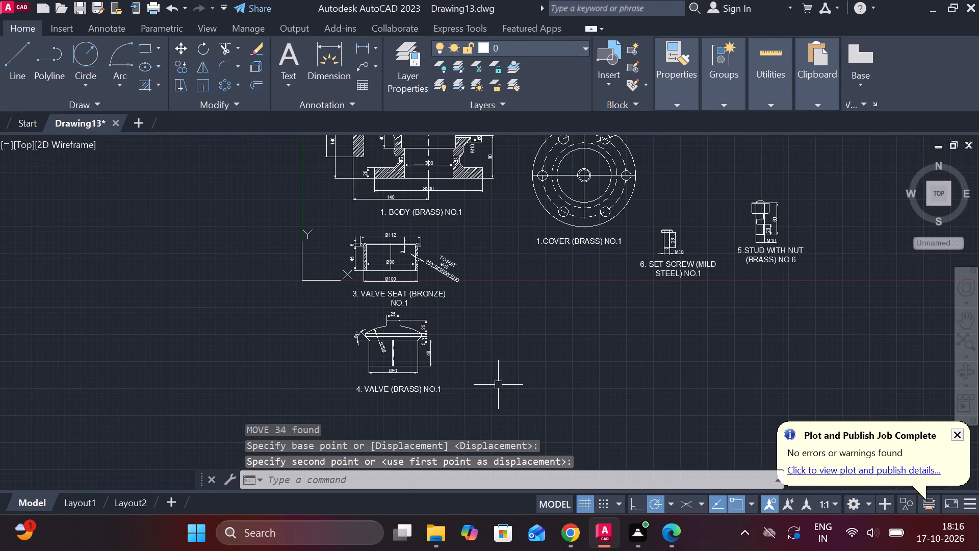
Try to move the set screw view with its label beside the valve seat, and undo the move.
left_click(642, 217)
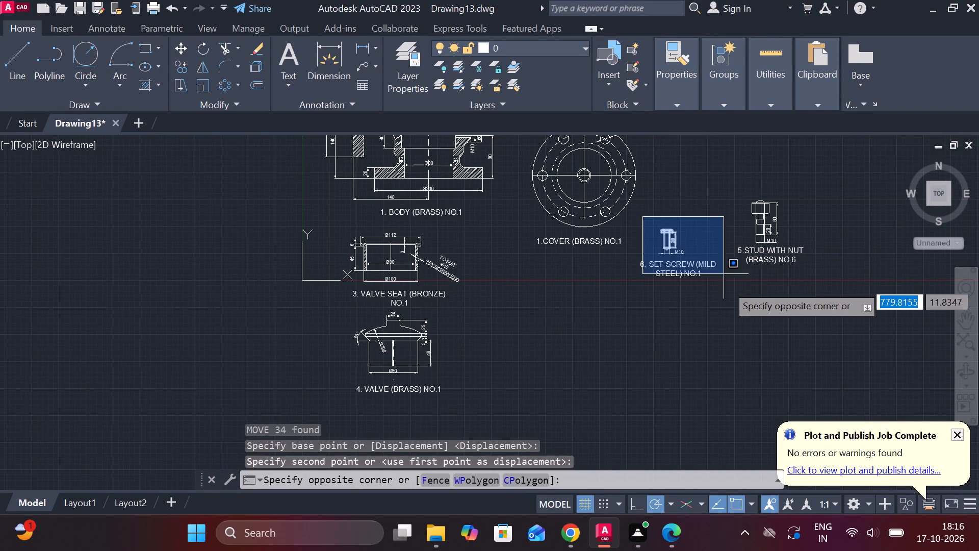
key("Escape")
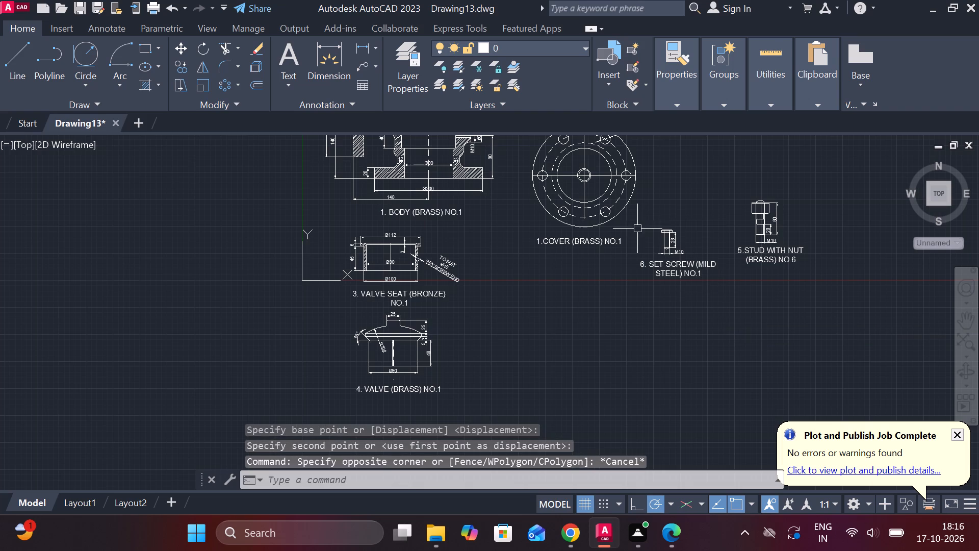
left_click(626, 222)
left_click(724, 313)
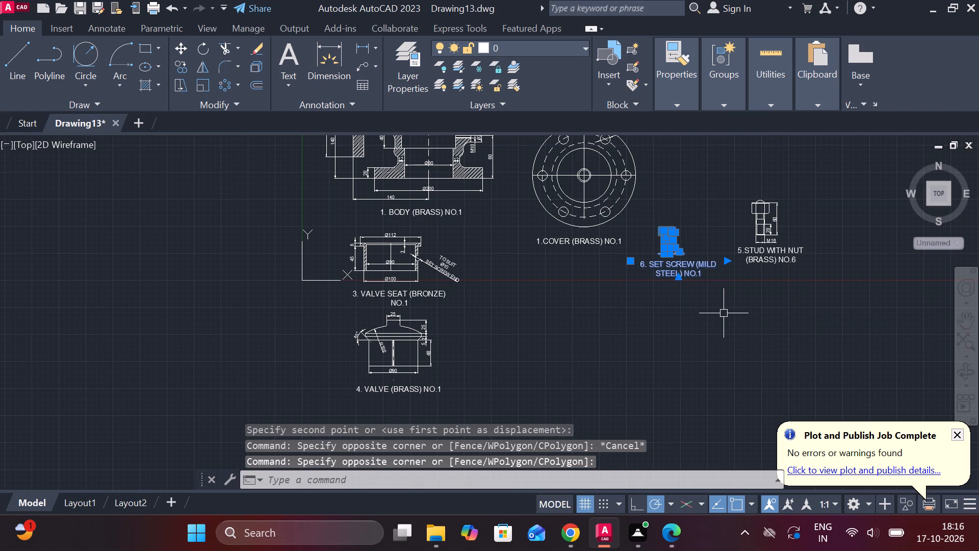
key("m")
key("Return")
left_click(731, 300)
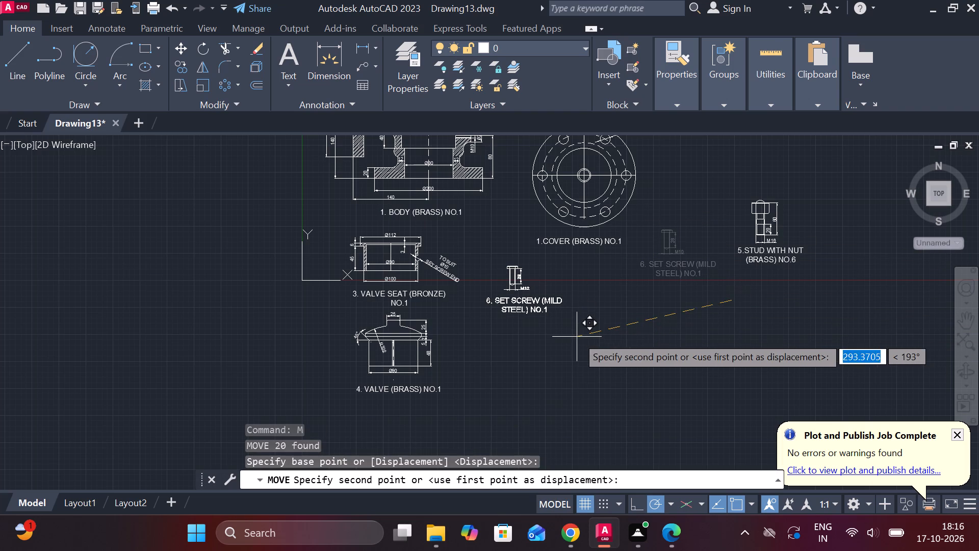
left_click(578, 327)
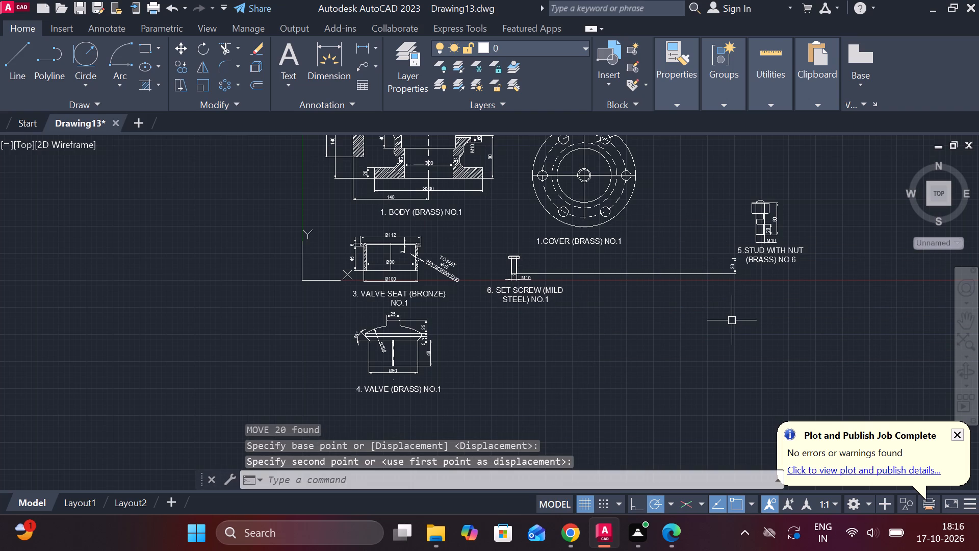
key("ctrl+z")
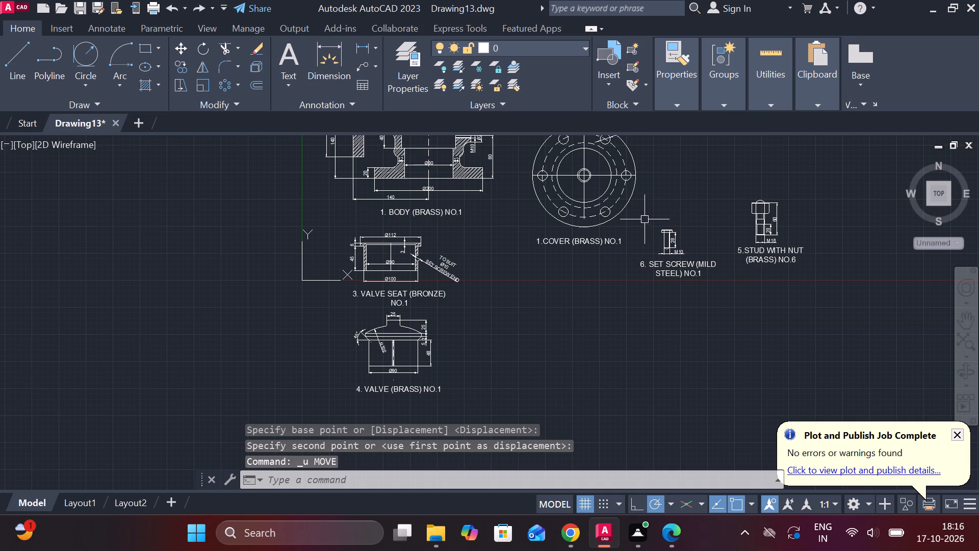
Move the set screw view with its label to the space between the valve seat and the cover label.
left_click(640, 218)
left_click(730, 320)
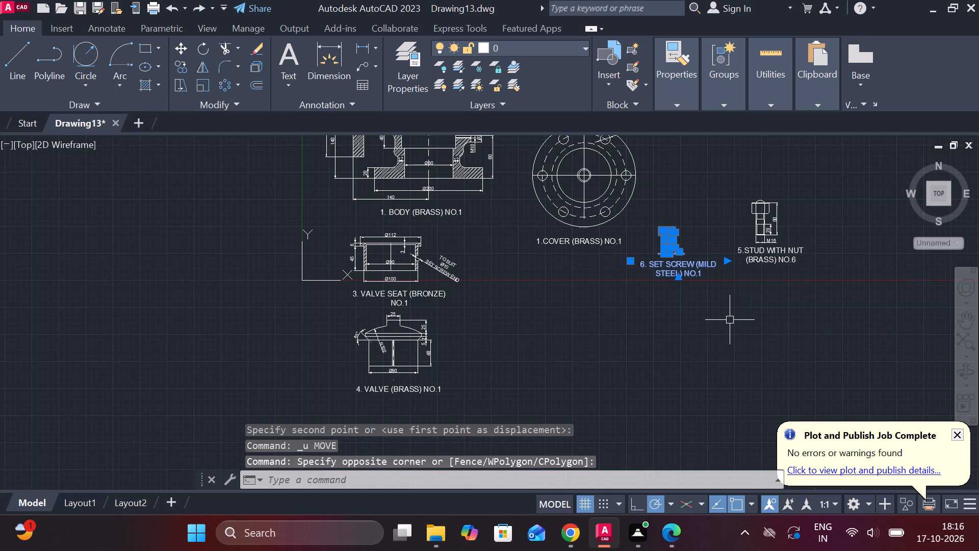
key("m")
key("Return")
left_click(730, 320)
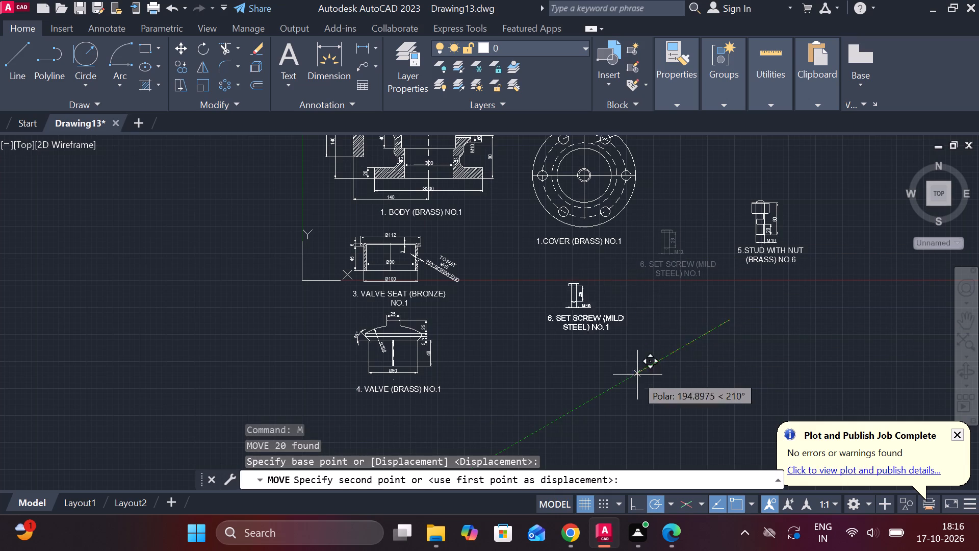
left_click(578, 355)
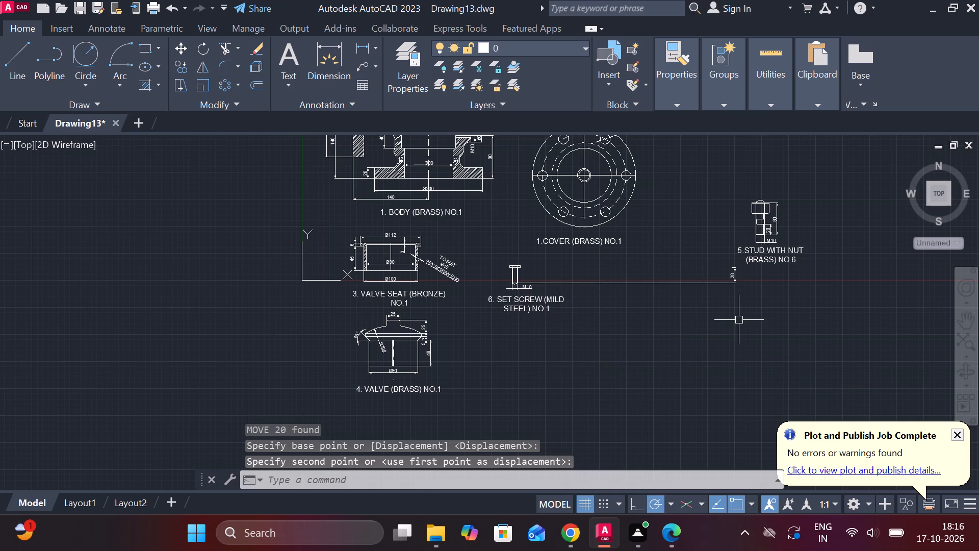
Erase the stretched 28 length dimension of the set screw.
scroll(656, 296, "up", 2)
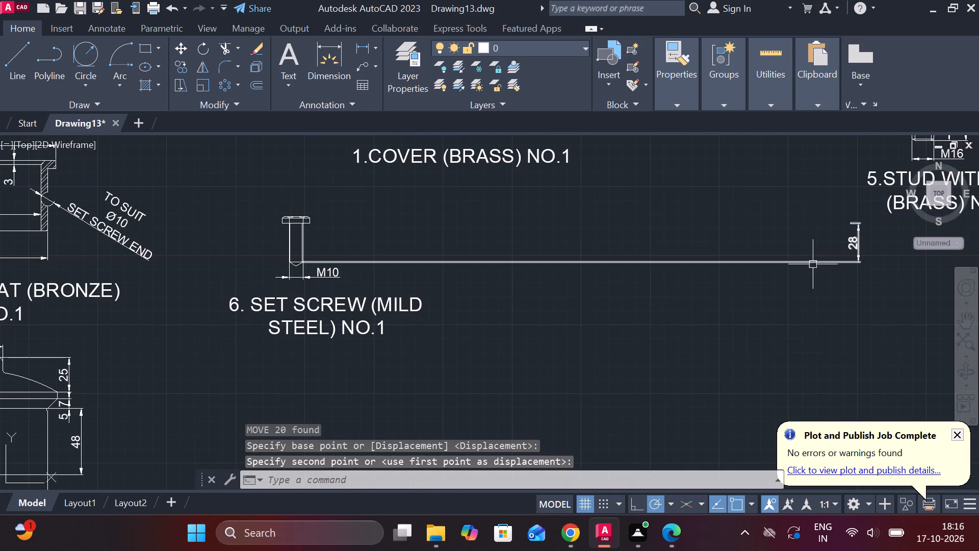
key("Escape")
key("Escape")
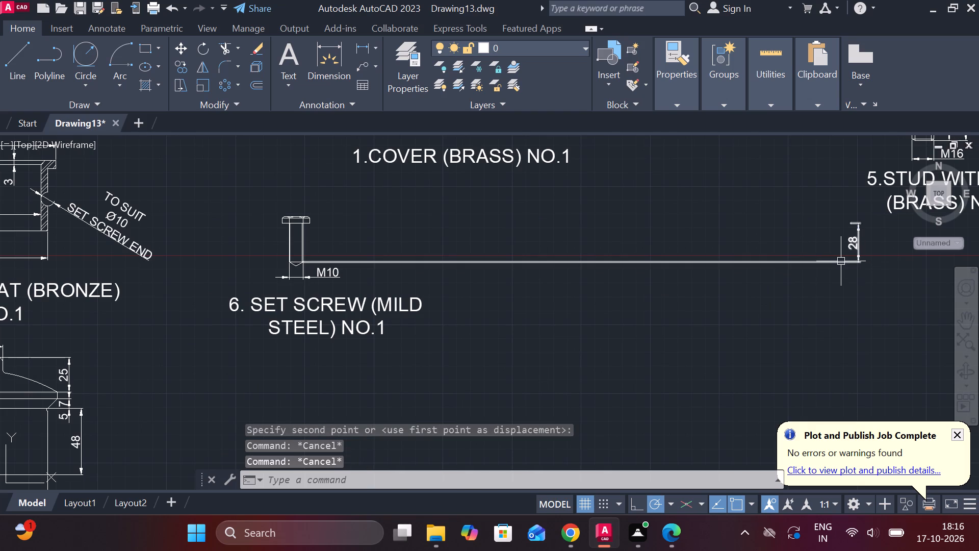
left_click(839, 261)
type("E")
key("space")
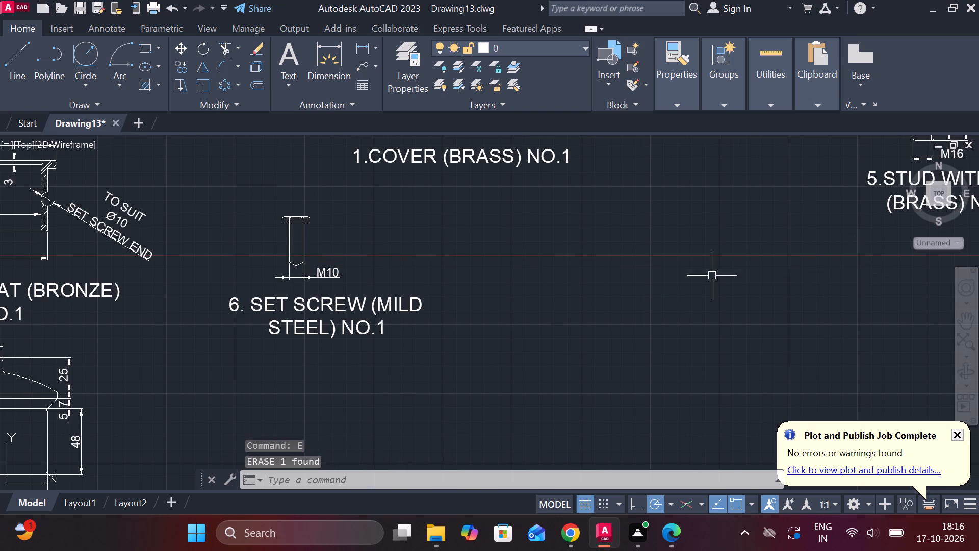
Add a vertical linear dimension for the set screw's shank length from under the head, placed beside the shank.
left_click(368, 48)
scroll(352, 131, "up", 2)
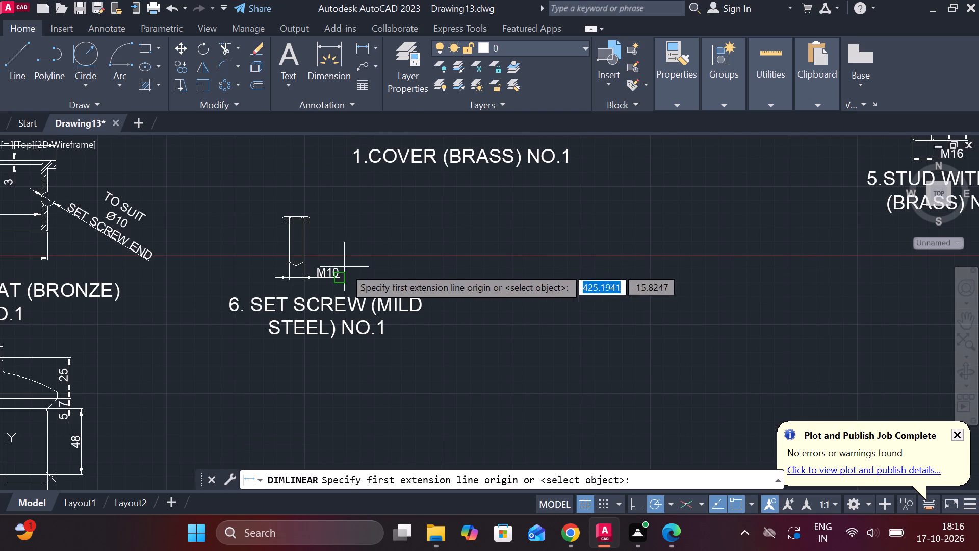
scroll(322, 216, "up", 2)
left_click(293, 242)
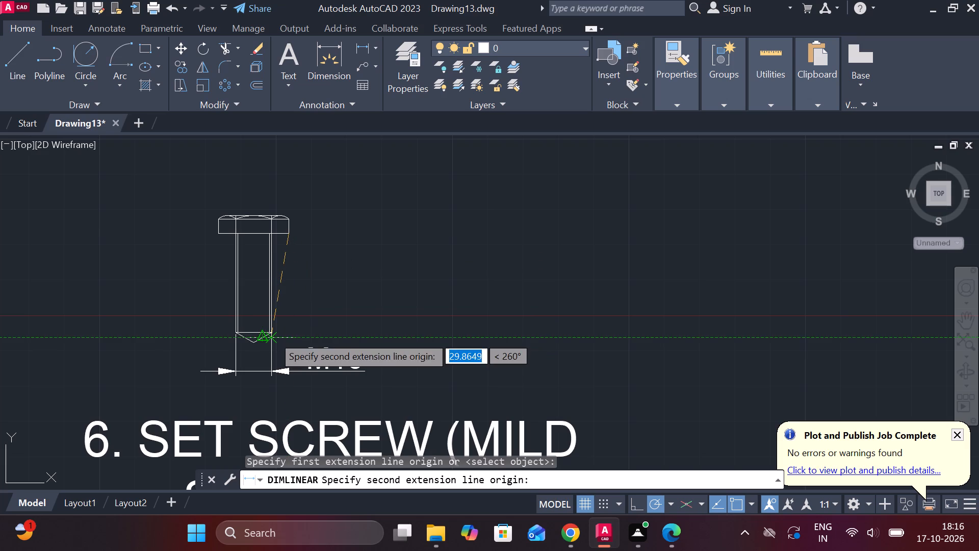
scroll(273, 328, "up", 3)
left_click(269, 350)
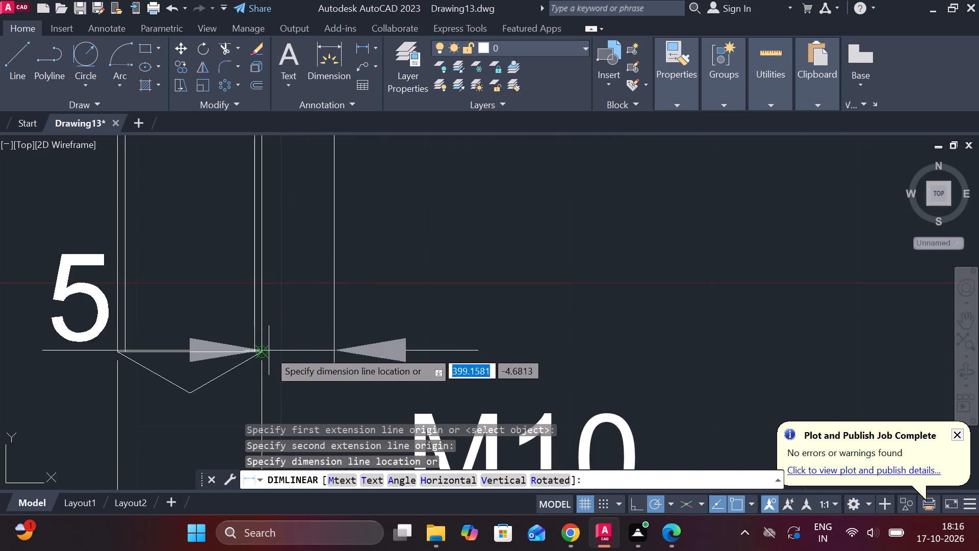
scroll(405, 278, "down", 2)
left_click(405, 278)
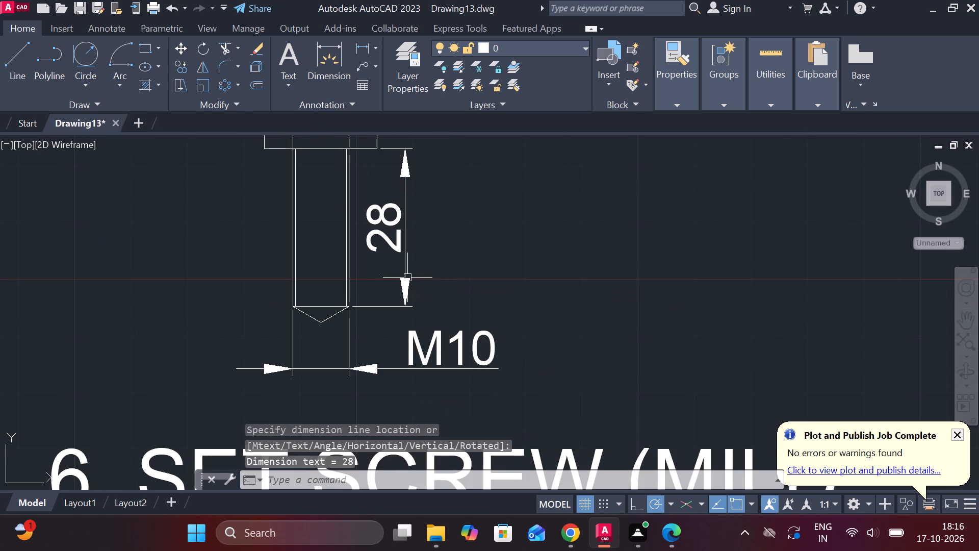
Move the stud with nut view, its dimensions and label to beside the set screw, below the cover.
scroll(484, 264, "down", 3)
middle_click_drag(526, 273, 355, 274)
scroll(408, 275, "down", 1)
middle_click_drag(600, 293, 495, 347)
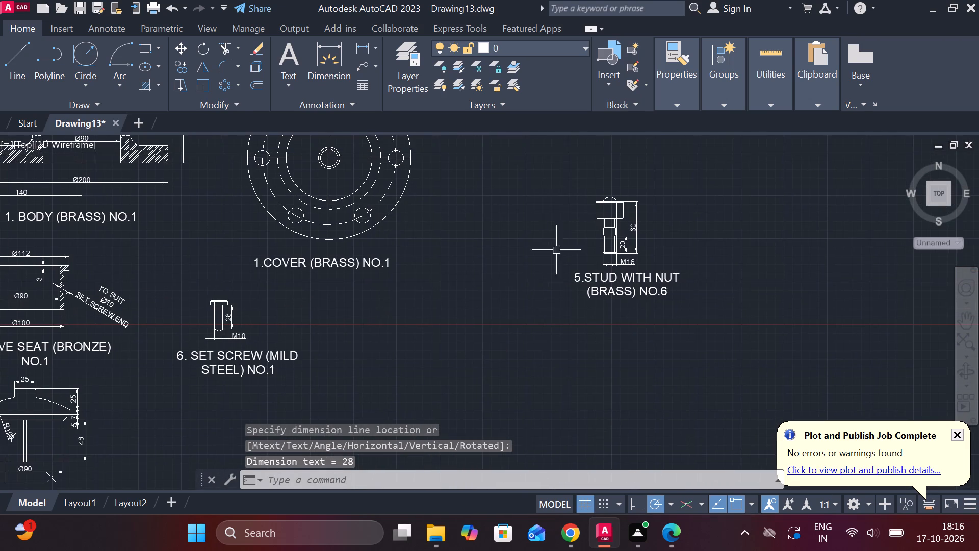
left_click_drag(536, 142, 545, 145)
left_click(735, 354)
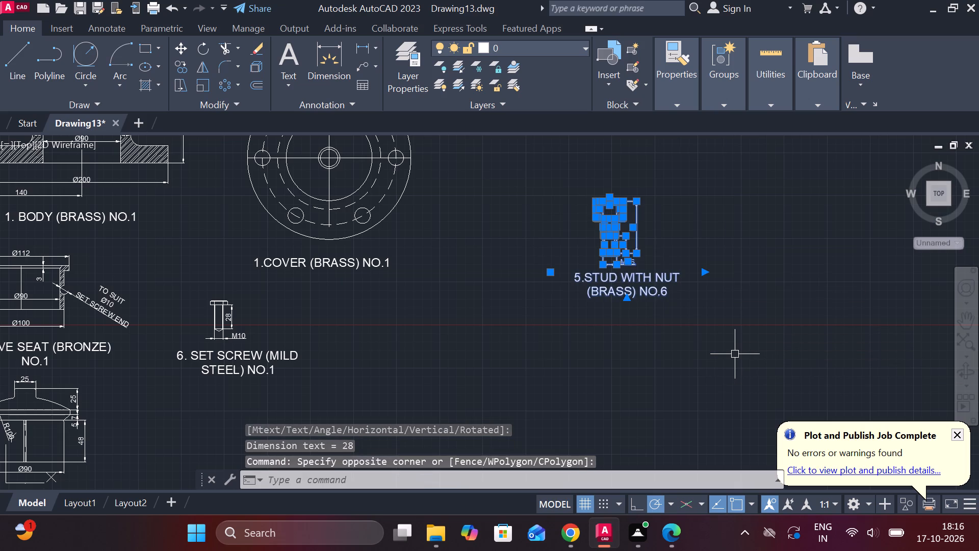
key("m")
key("Return")
left_click_drag(743, 279, 740, 286)
middle_click_drag(575, 373, 669, 265)
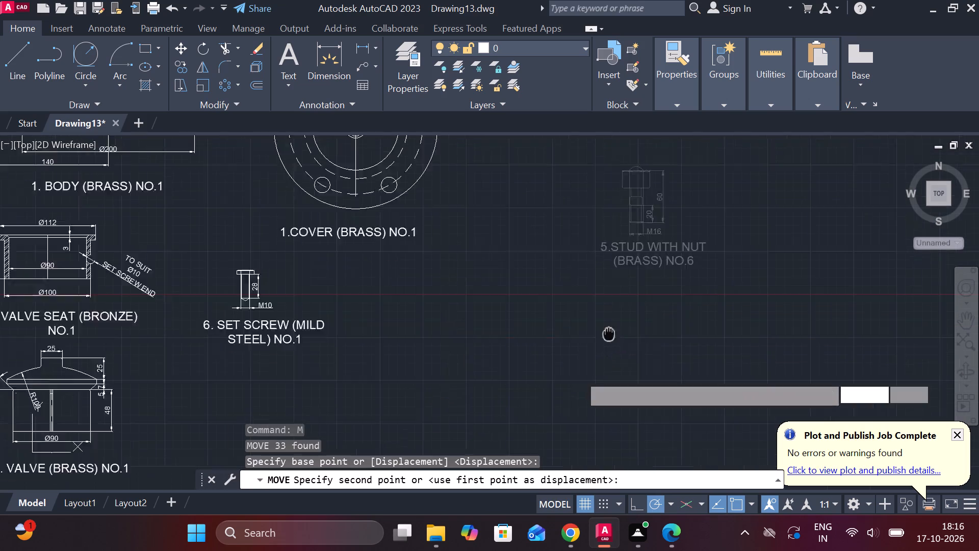
middle_click_drag(669, 265, 677, 245)
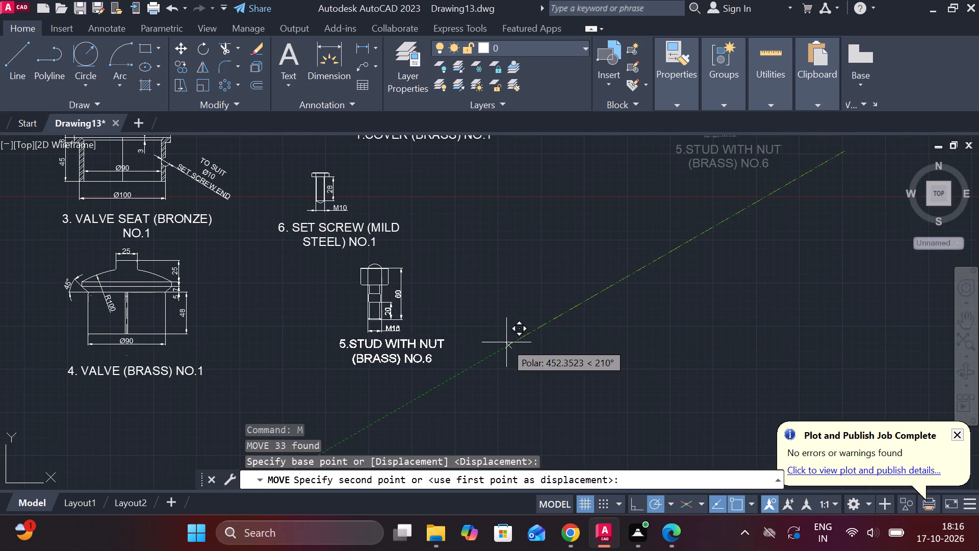
left_click(597, 241)
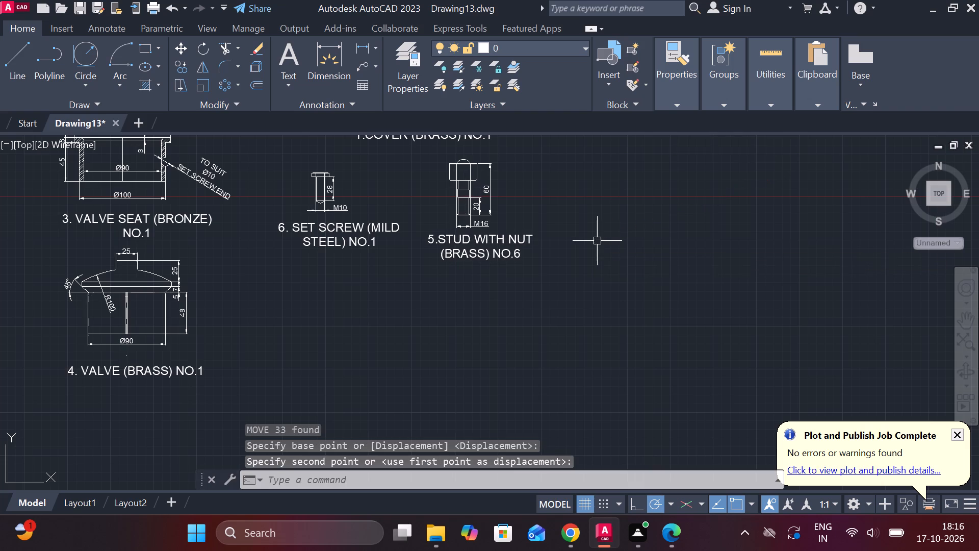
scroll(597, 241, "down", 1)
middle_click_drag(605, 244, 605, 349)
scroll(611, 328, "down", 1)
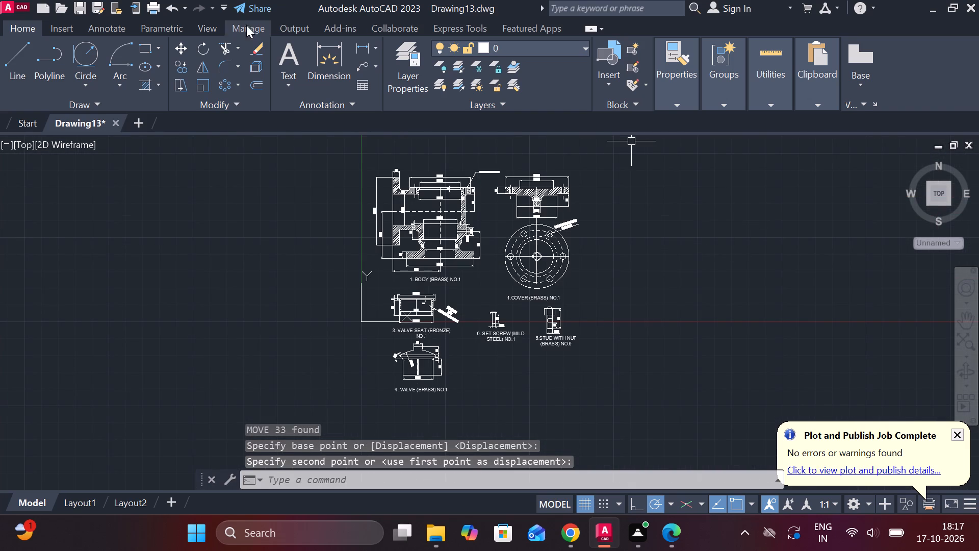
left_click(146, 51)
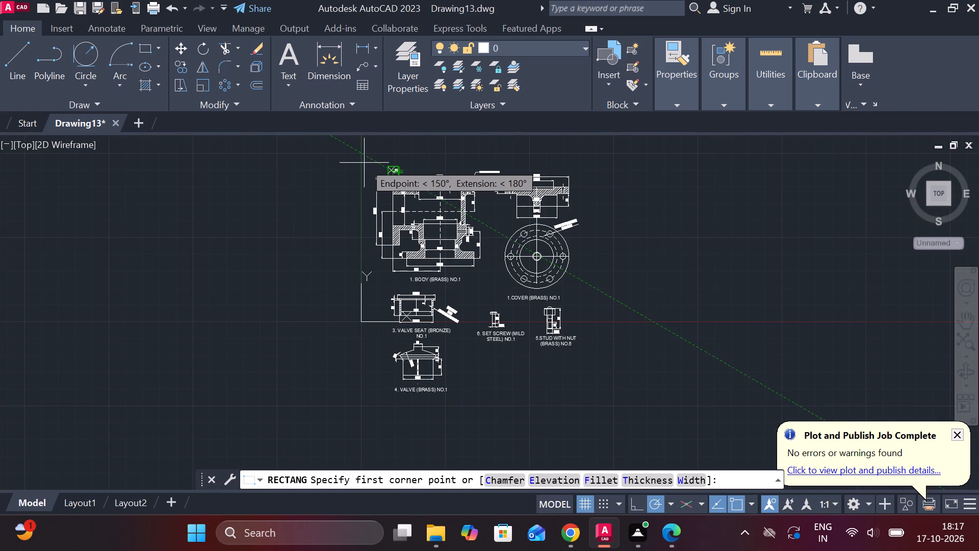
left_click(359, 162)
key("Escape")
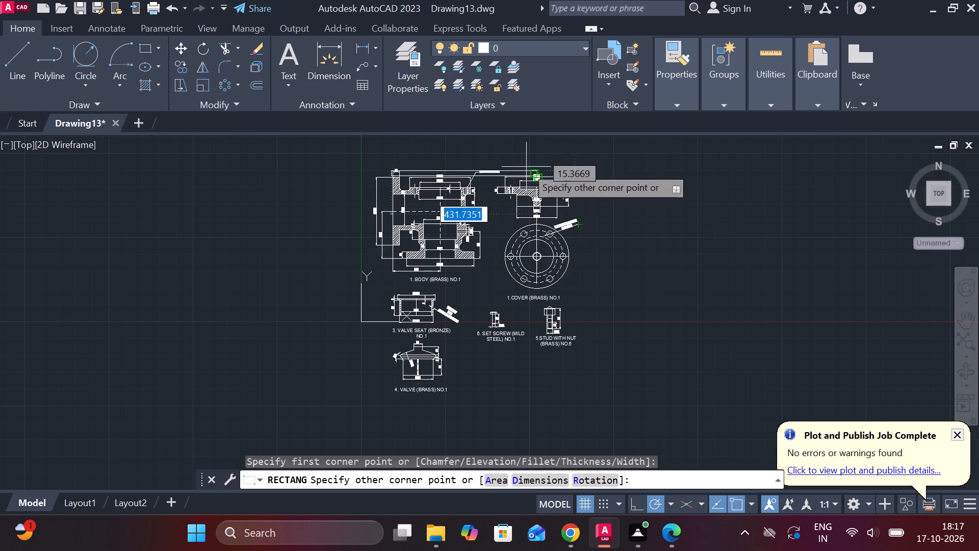
Draw a rectangular border around all the part views and their labels.
left_click(144, 46)
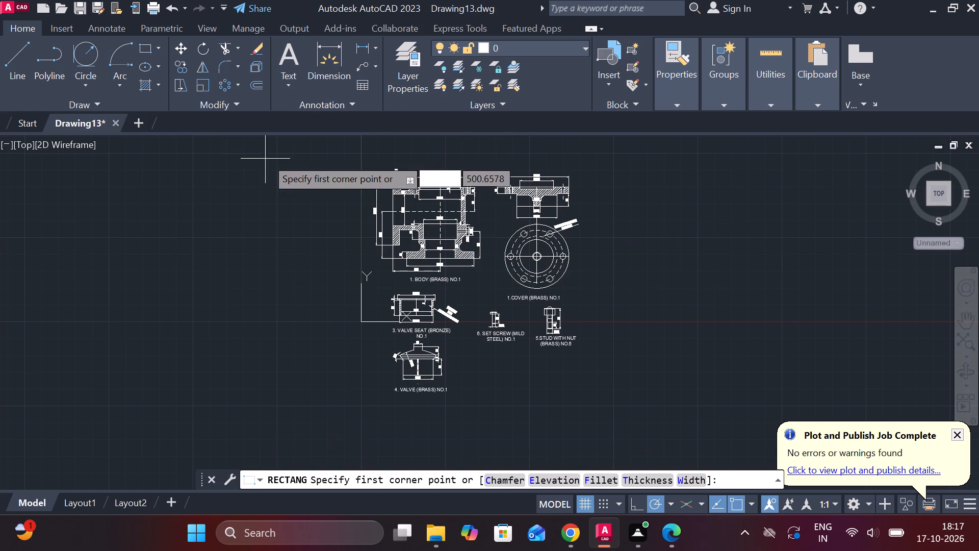
left_click(323, 153)
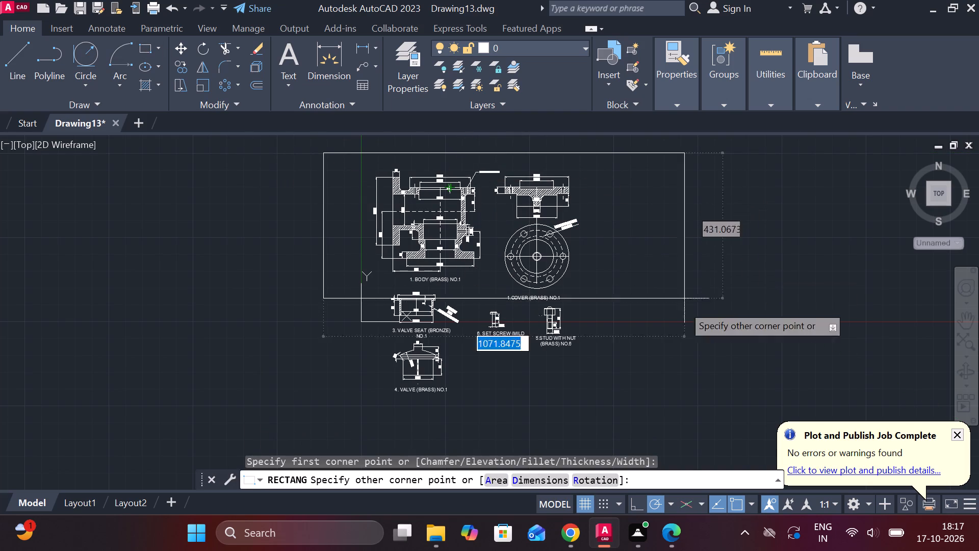
left_click(613, 407)
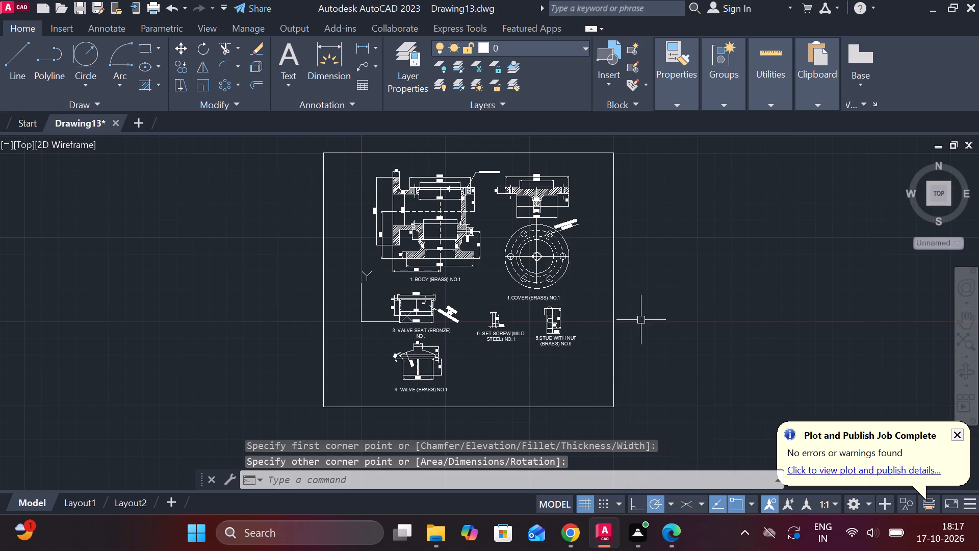
Stretch the border's top edge upward to leave more space above the body and cover views.
scroll(632, 297, "up", 1)
middle_click_drag(631, 302, 690, 425)
left_click(413, 195)
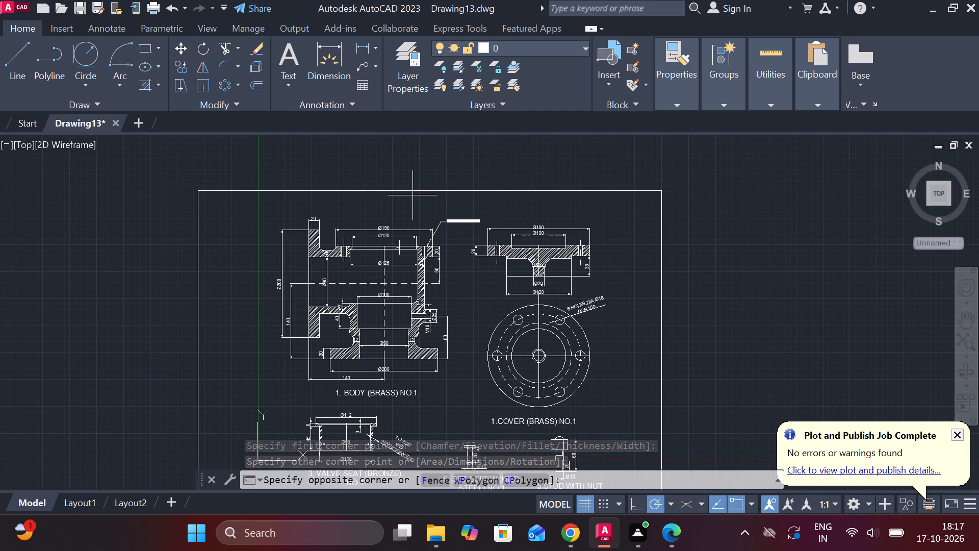
left_click(413, 189)
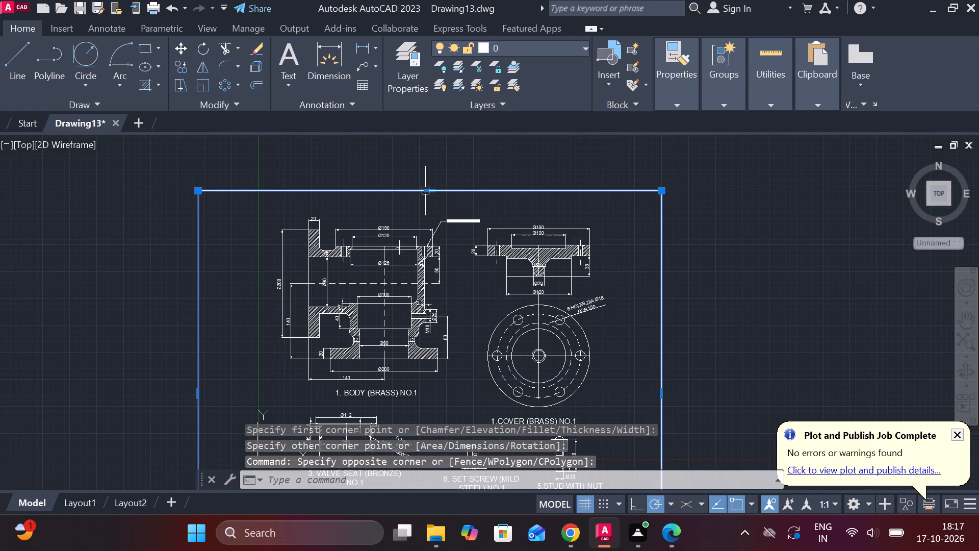
left_click(426, 191)
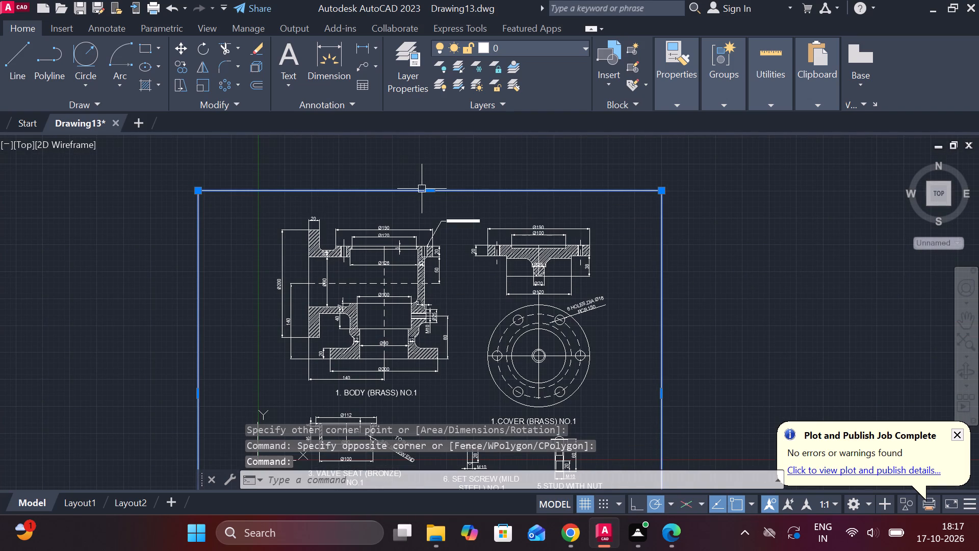
left_click(431, 193)
left_click(429, 154)
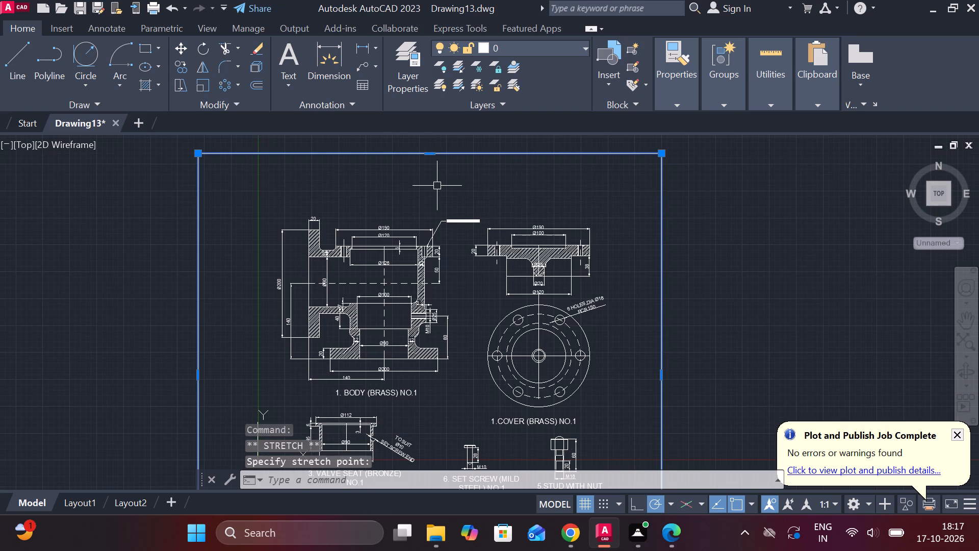
Add the centred multiline text title "NON RETURN VALVE" at height 10 above the part views, inside the border.
key("Escape")
type("MT")
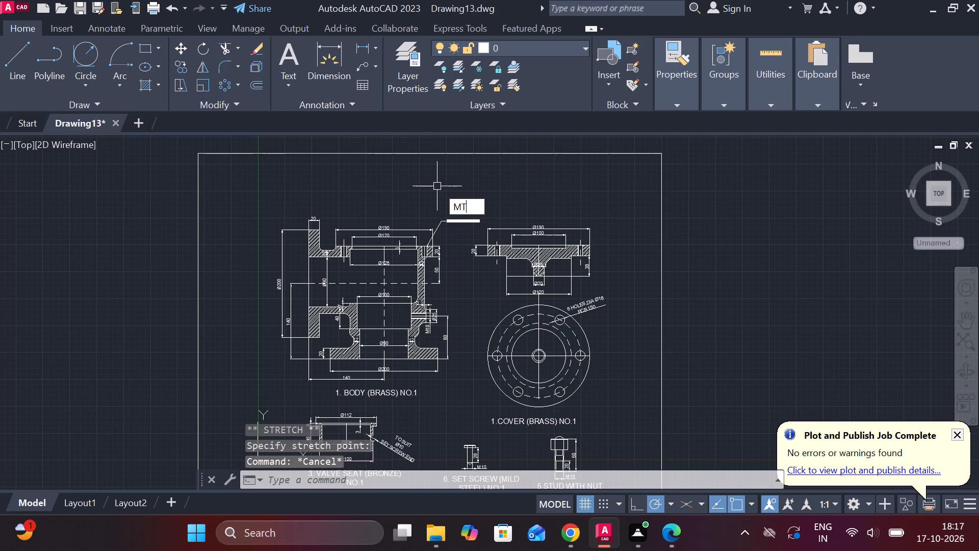
key("Return")
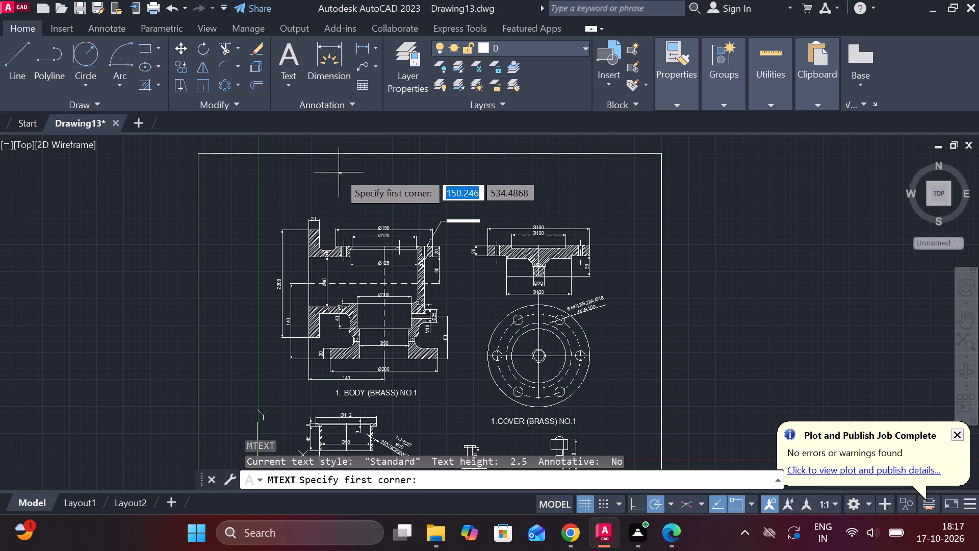
left_click(339, 172)
left_click(572, 191)
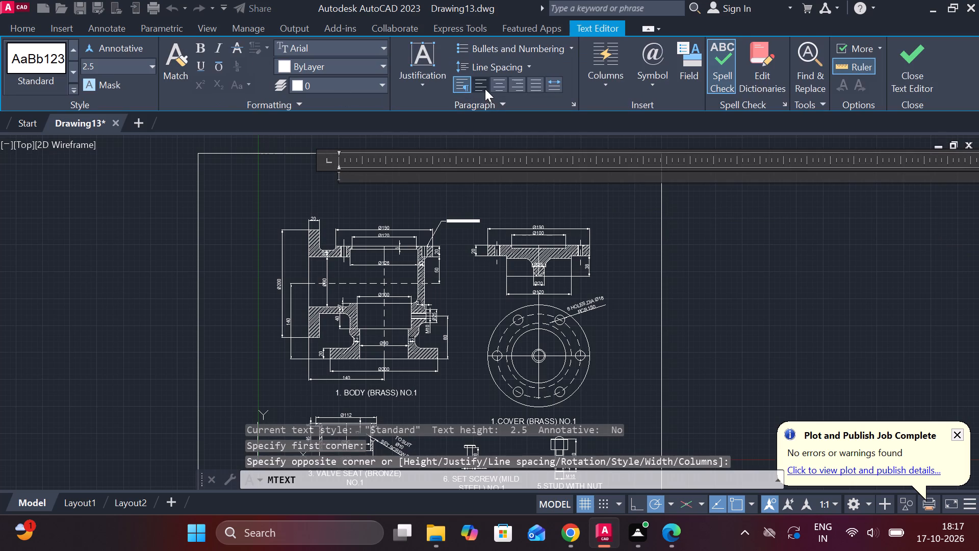
left_click(497, 83)
left_click(157, 65)
left_click(157, 66)
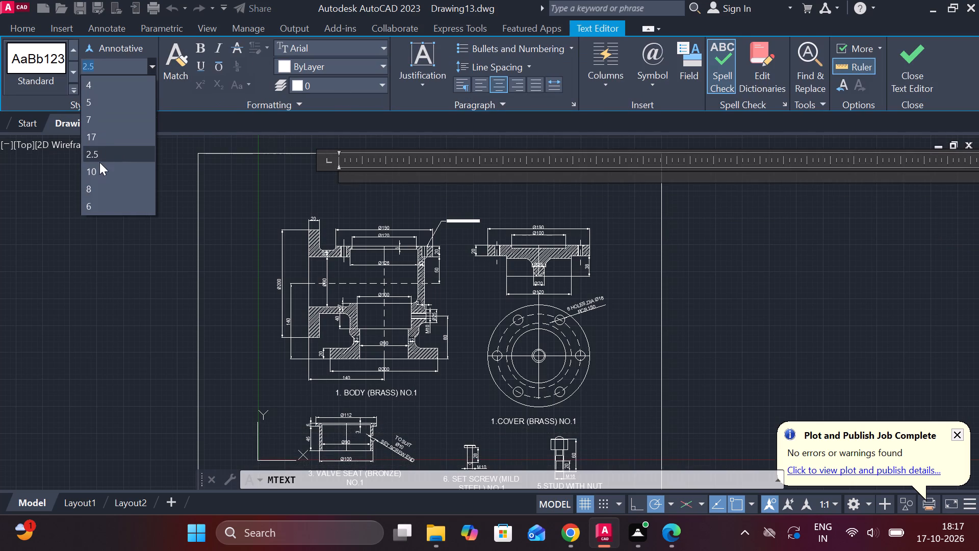
left_click(99, 166)
type("NON")
key("space")
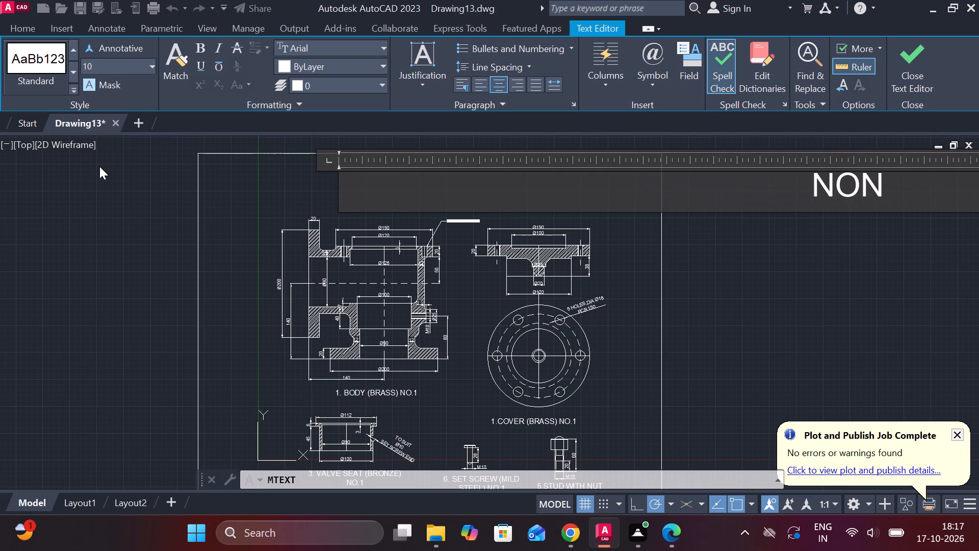
type("RETURN VALVE")
left_click(915, 54)
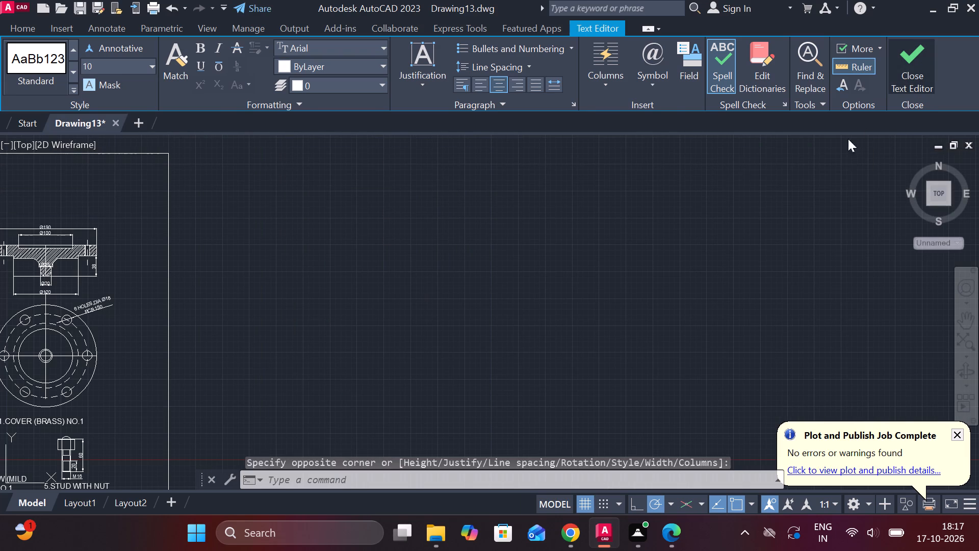
Set the text height of the NON RETURN VALVE title to 15.
scroll(610, 188, "down", 2)
scroll(360, 178, "up", 3)
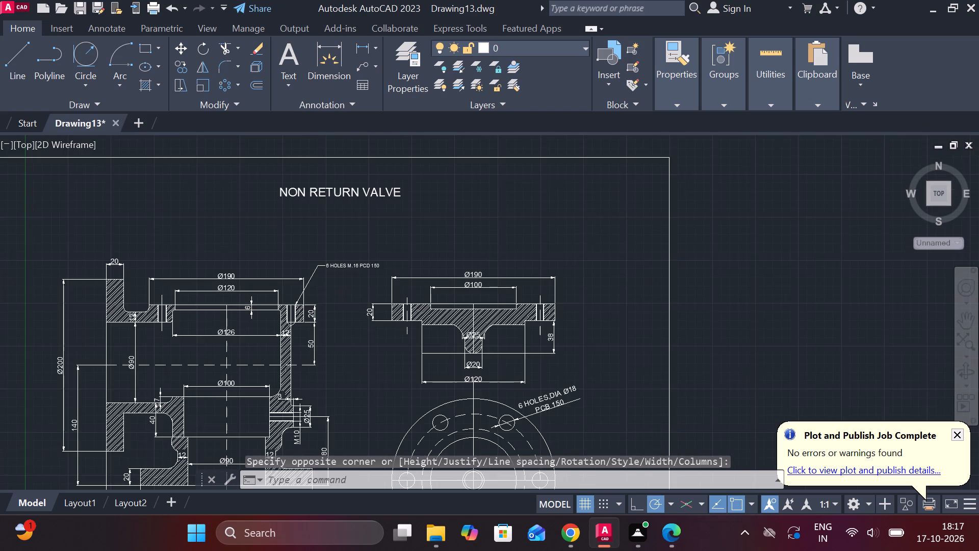
middle_click_drag(368, 187, 496, 197)
double_click(466, 205)
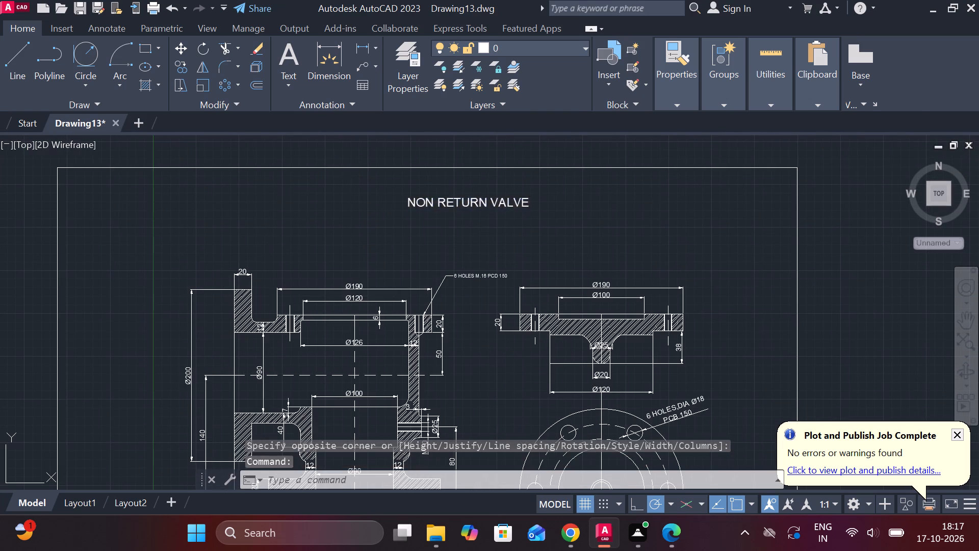
left_click_drag(537, 205, 406, 207)
left_click(117, 70)
type("15")
key("Return")
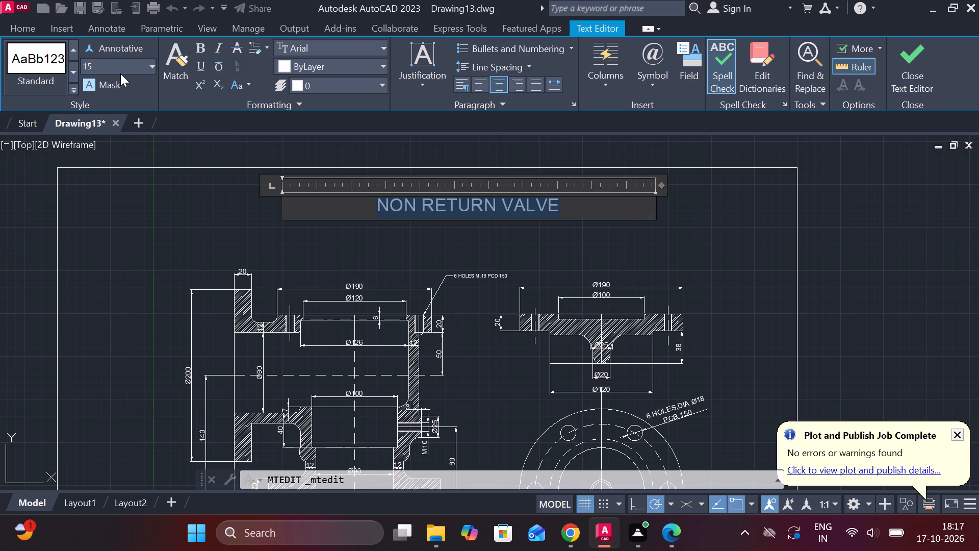
left_click(893, 72)
Save the drawing in Documents under the name NON-RETURN VALVE.
scroll(777, 228, "down", 1)
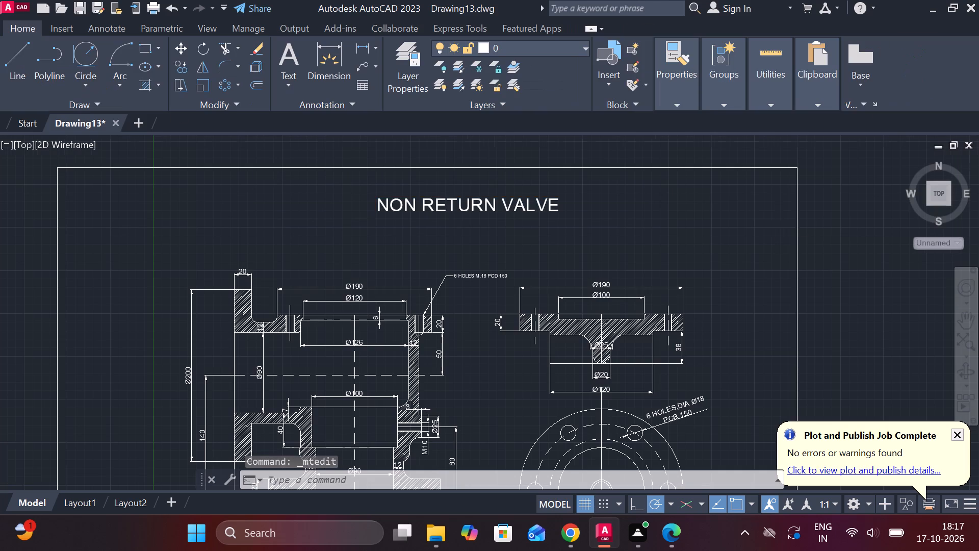
key("ctrl+s")
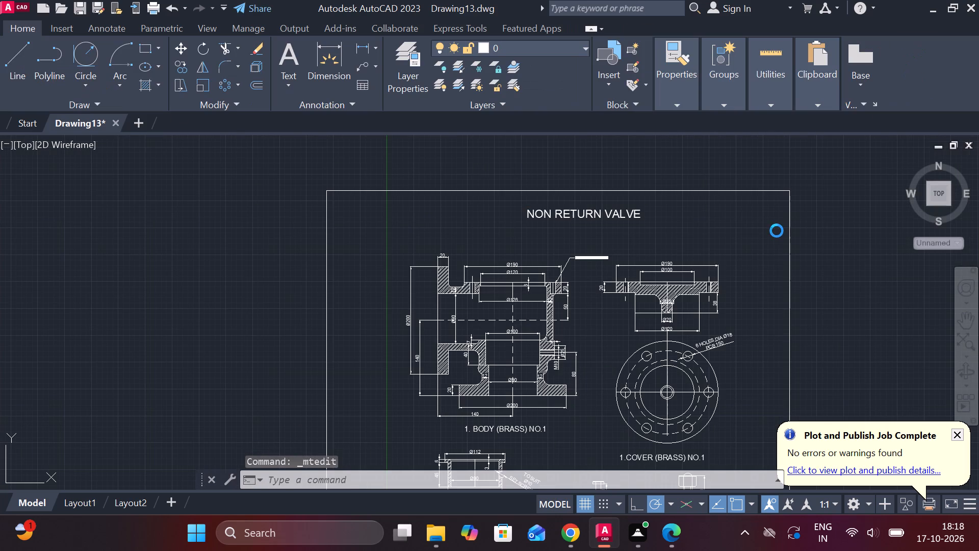
type("NON")
key("space")
type("RET")
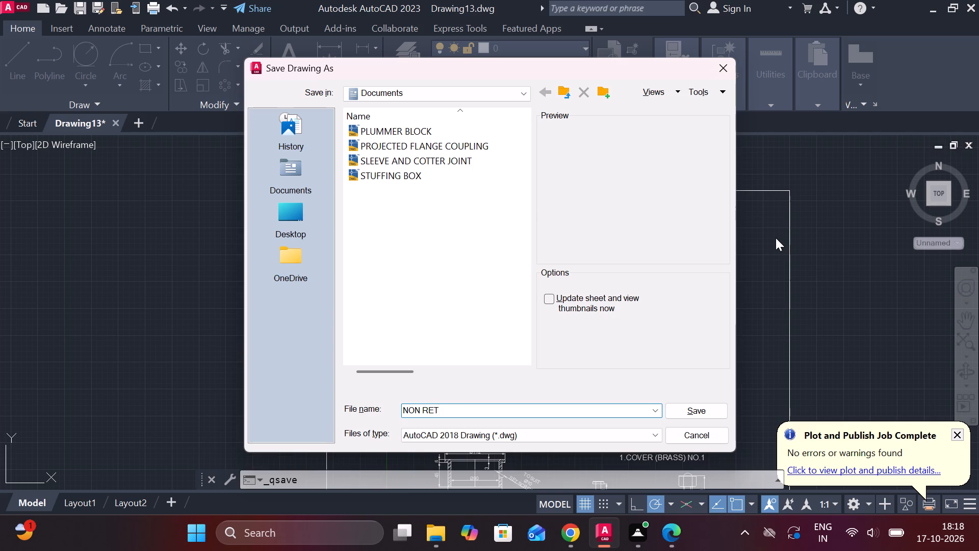
type("URN")
key("space")
type("VALVE")
key("Left")
key("Left")
key("Left")
key("Left")
key("Left")
key("Left")
key("Left")
key("Left")
key("Left")
key("Left")
key("Left")
key("Left")
key("BackSpace")
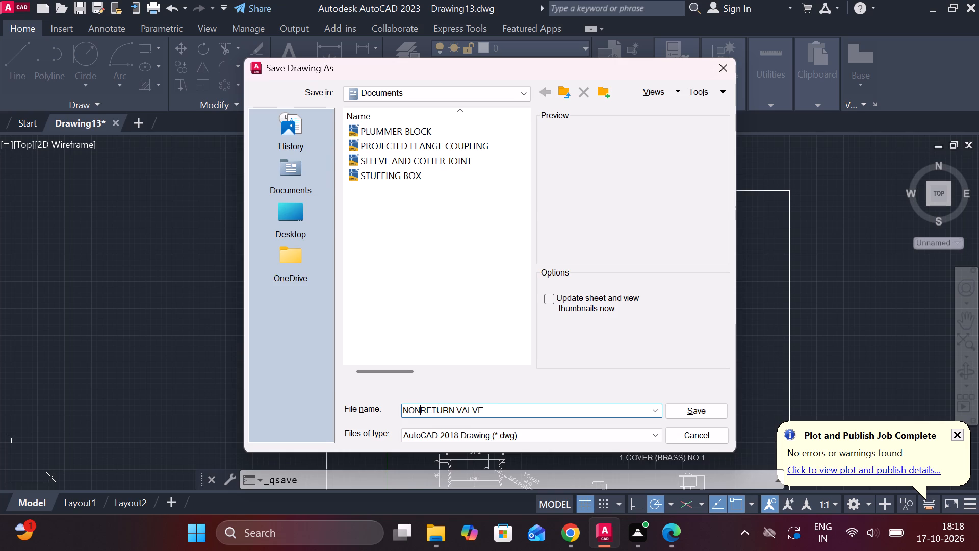
key("minus")
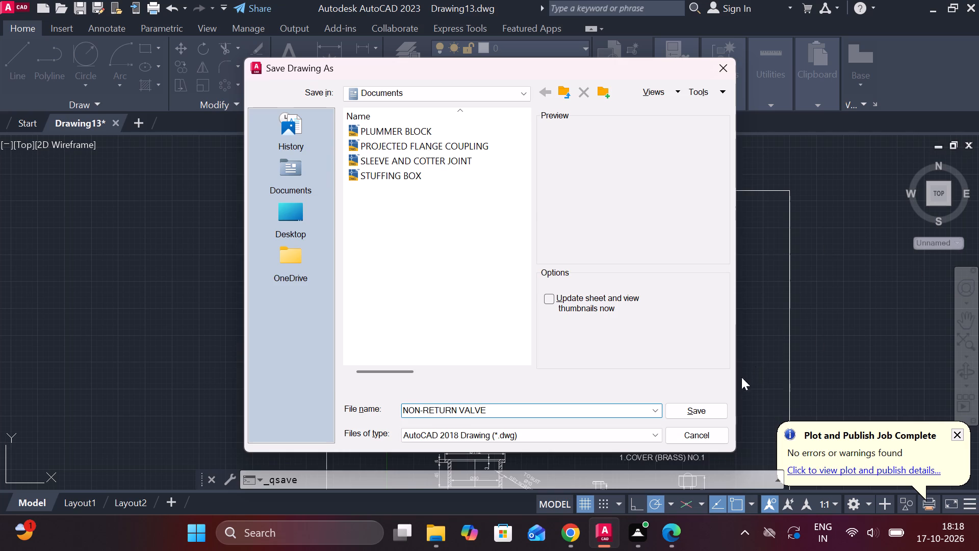
left_click(710, 406)
Turn off log file recording with LOGFILEOFF and save the drawing again.
middle_click_drag(722, 323, 586, 238)
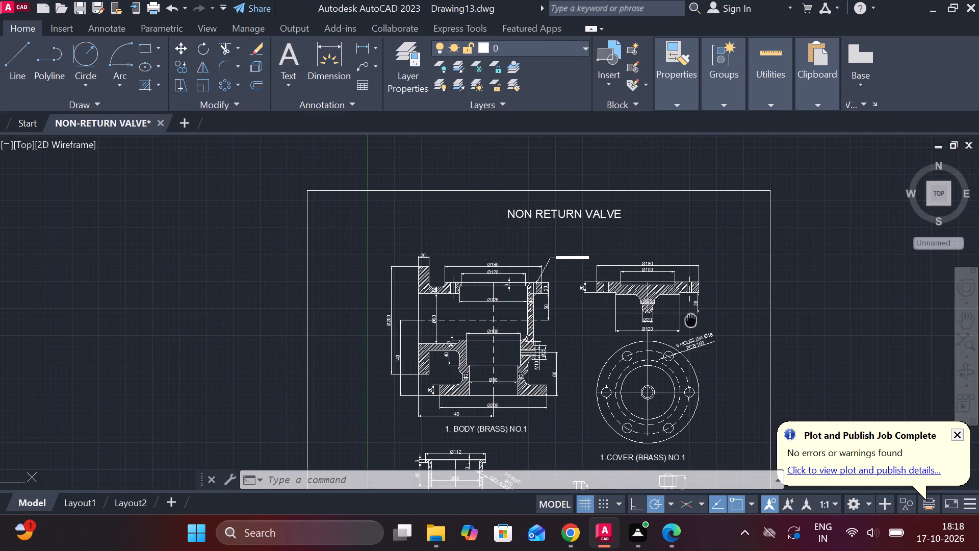
middle_click_drag(586, 238, 520, 191)
type("LOG")
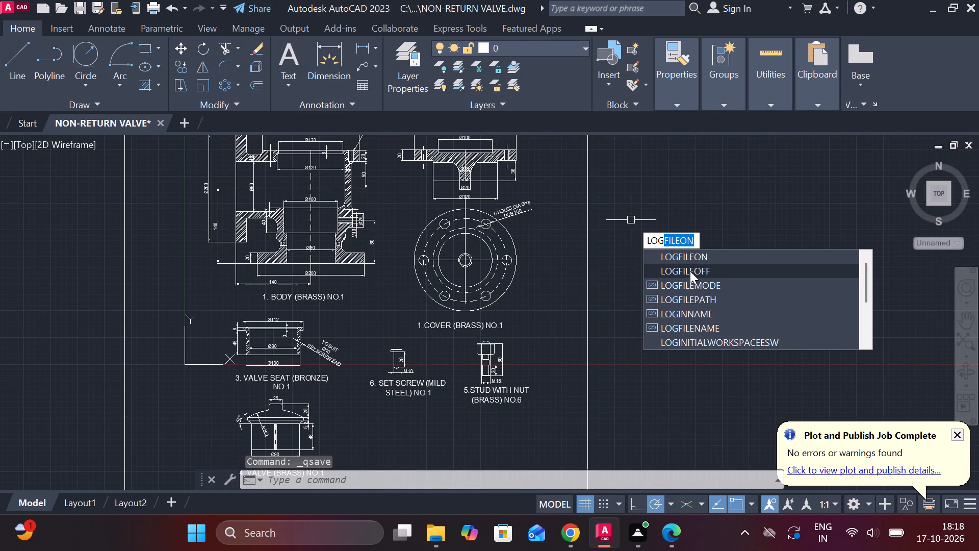
left_click(690, 271)
key("ctrl+s")
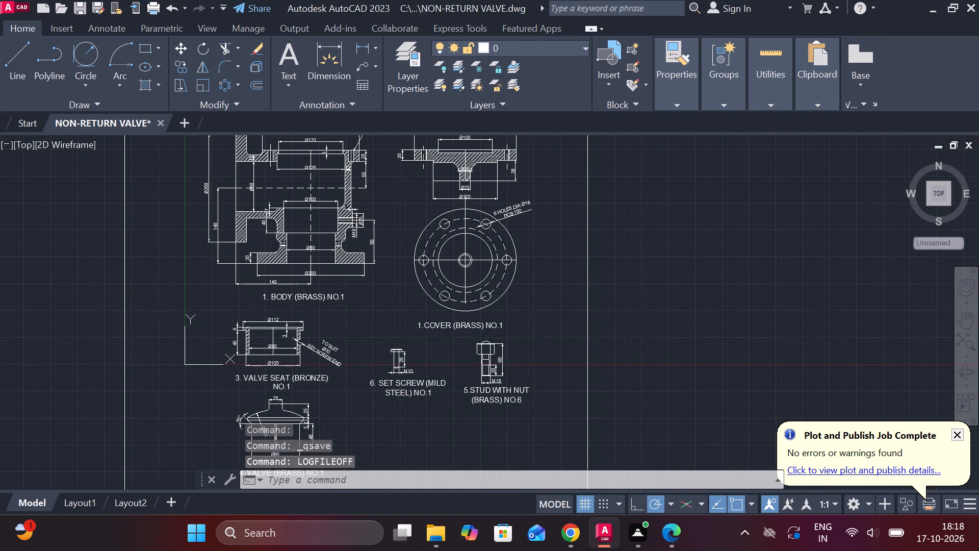
Start a plot of the model with the DWG To PDF.pc3 plotter and landscape orientation.
type("PLOT")
left_click(733, 306)
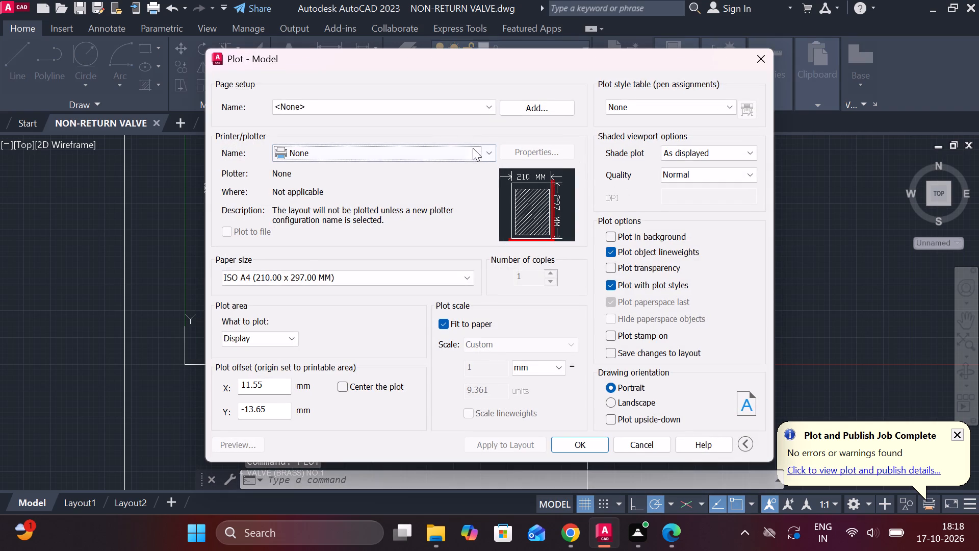
left_click(483, 154)
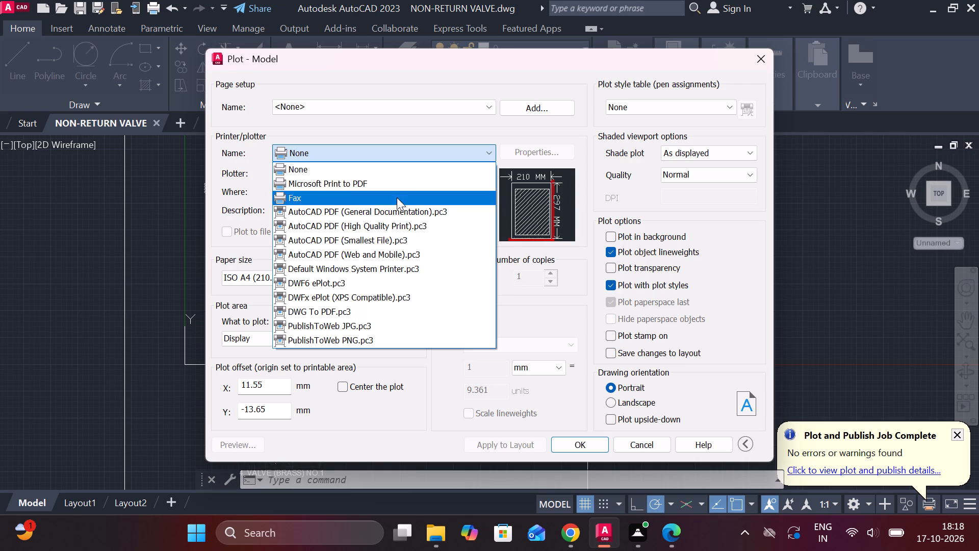
left_click(347, 313)
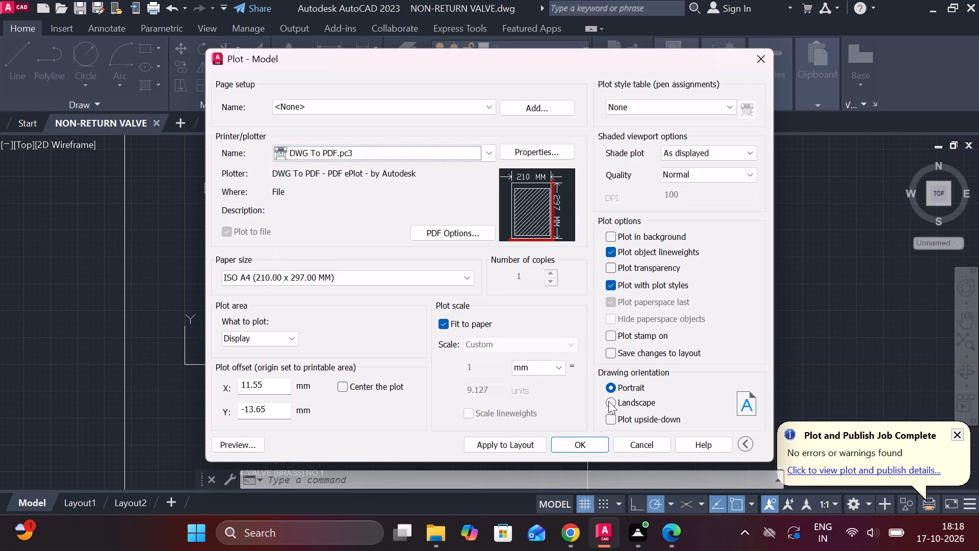
left_click(610, 402)
Set the plot area to a window enclosing the whole sheet border with a margin around it.
left_click(280, 339)
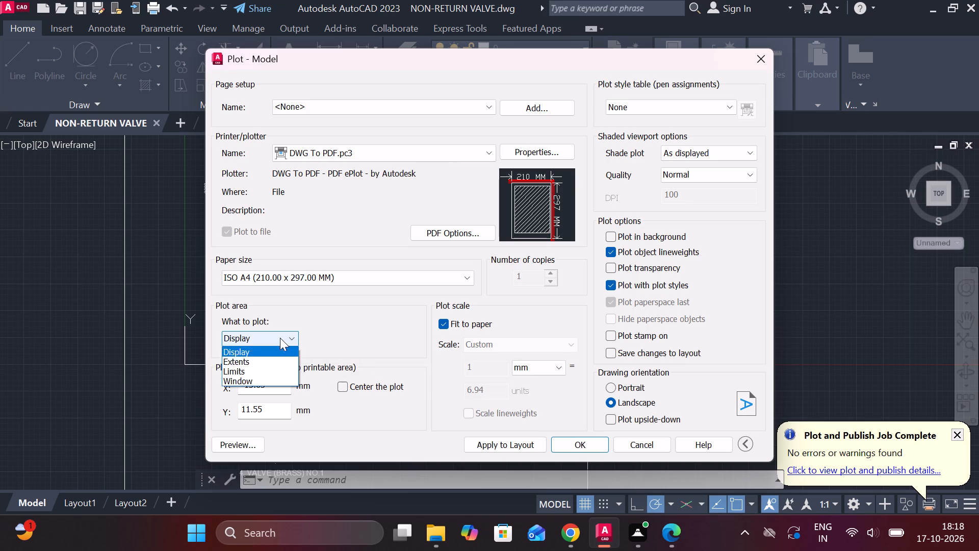
left_click(244, 376)
scroll(306, 347, "down", 2)
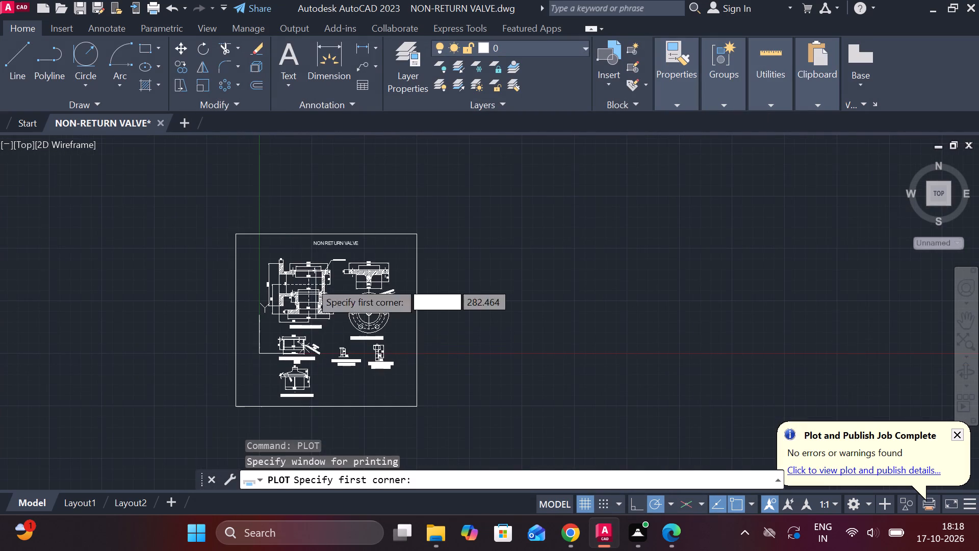
left_click_drag(198, 216, 203, 216)
middle_click_drag(363, 311, 398, 293)
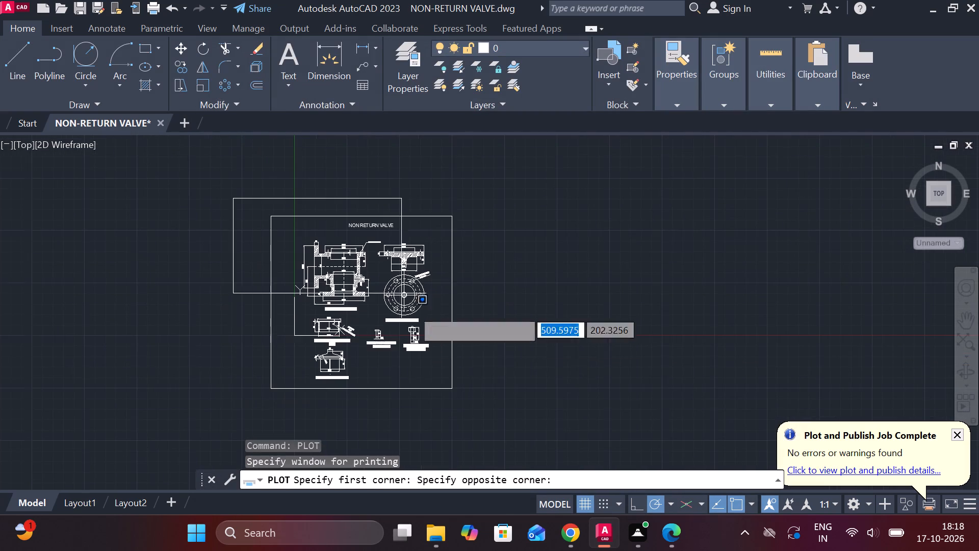
left_click(486, 411)
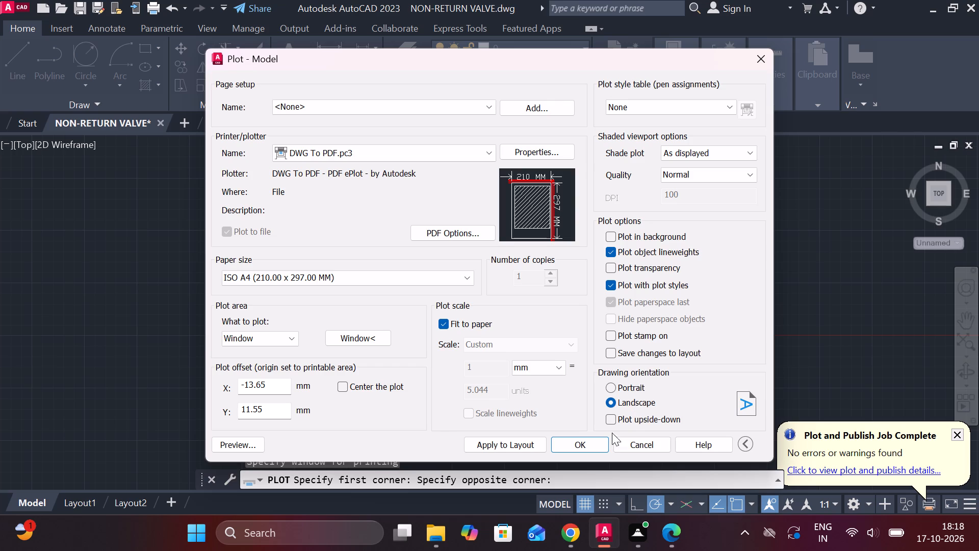
Plot the sheet to NON-RETURN VALVE-Model.pdf in Documents and look over the resulting PDF page.
left_click(601, 439)
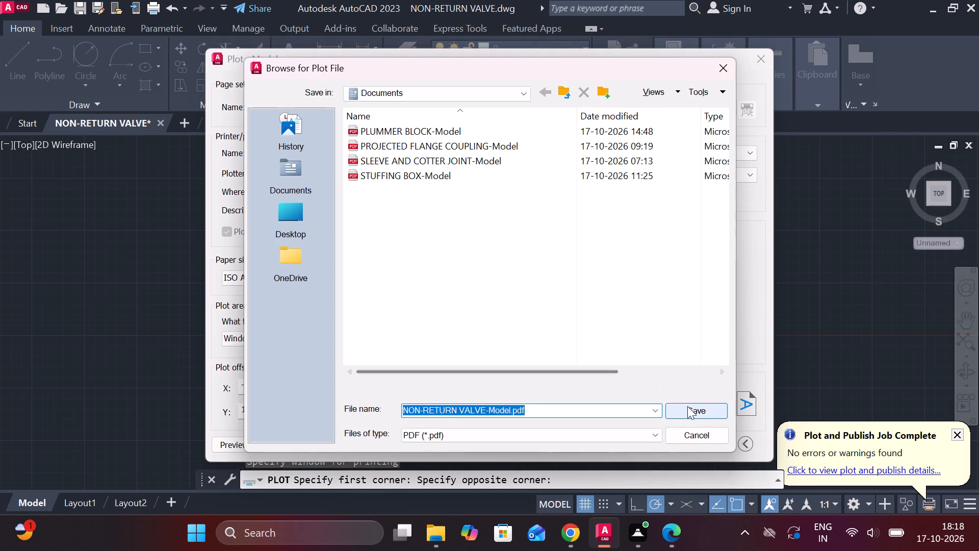
left_click(687, 407)
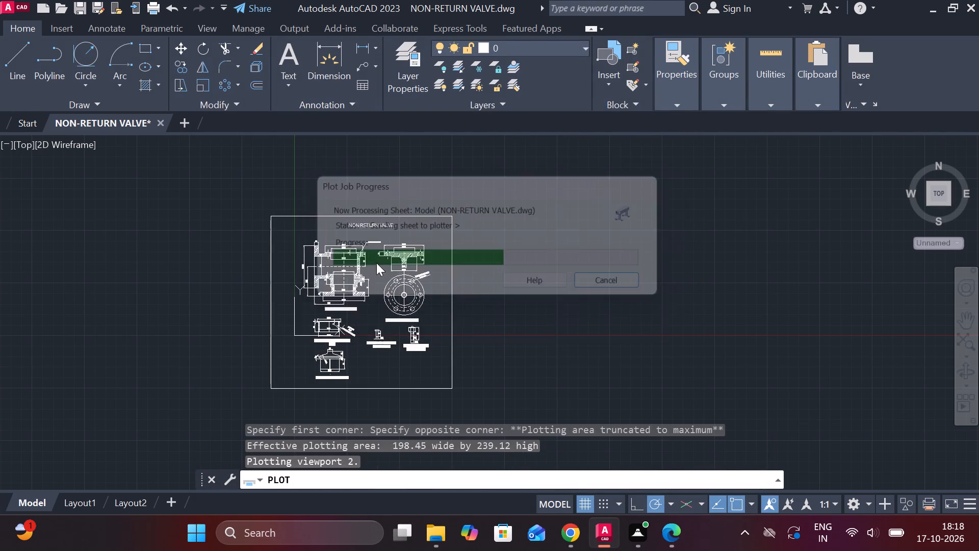
scroll(431, 337, "down", 1)
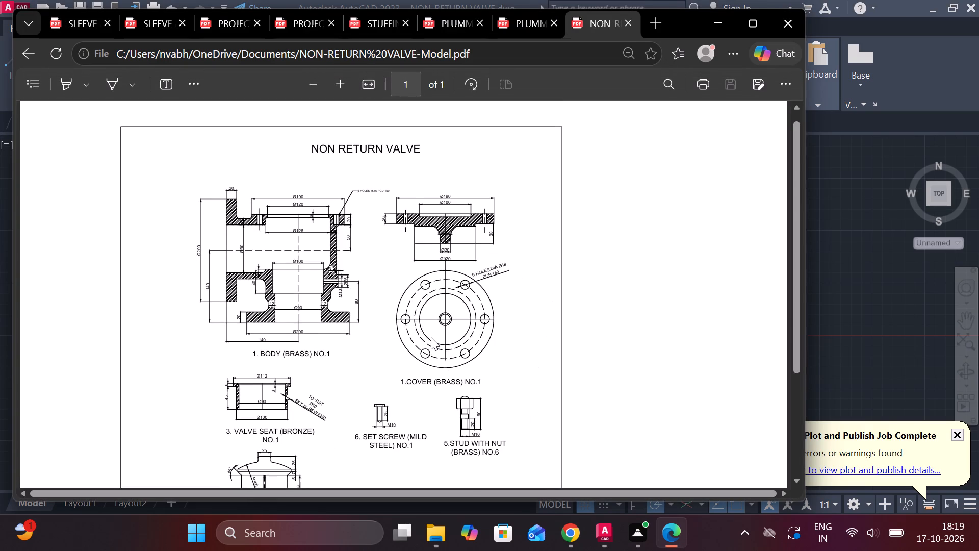
scroll(431, 337, "down", 1)
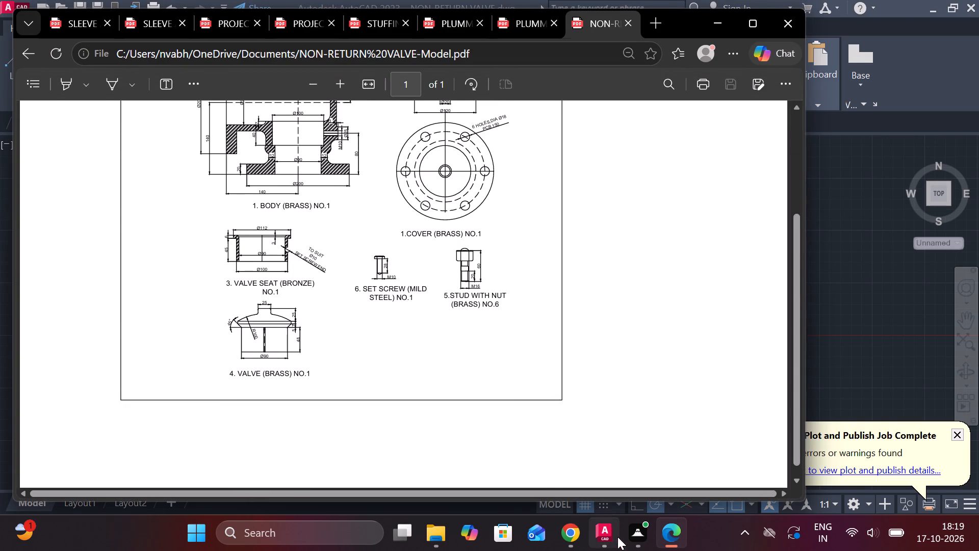